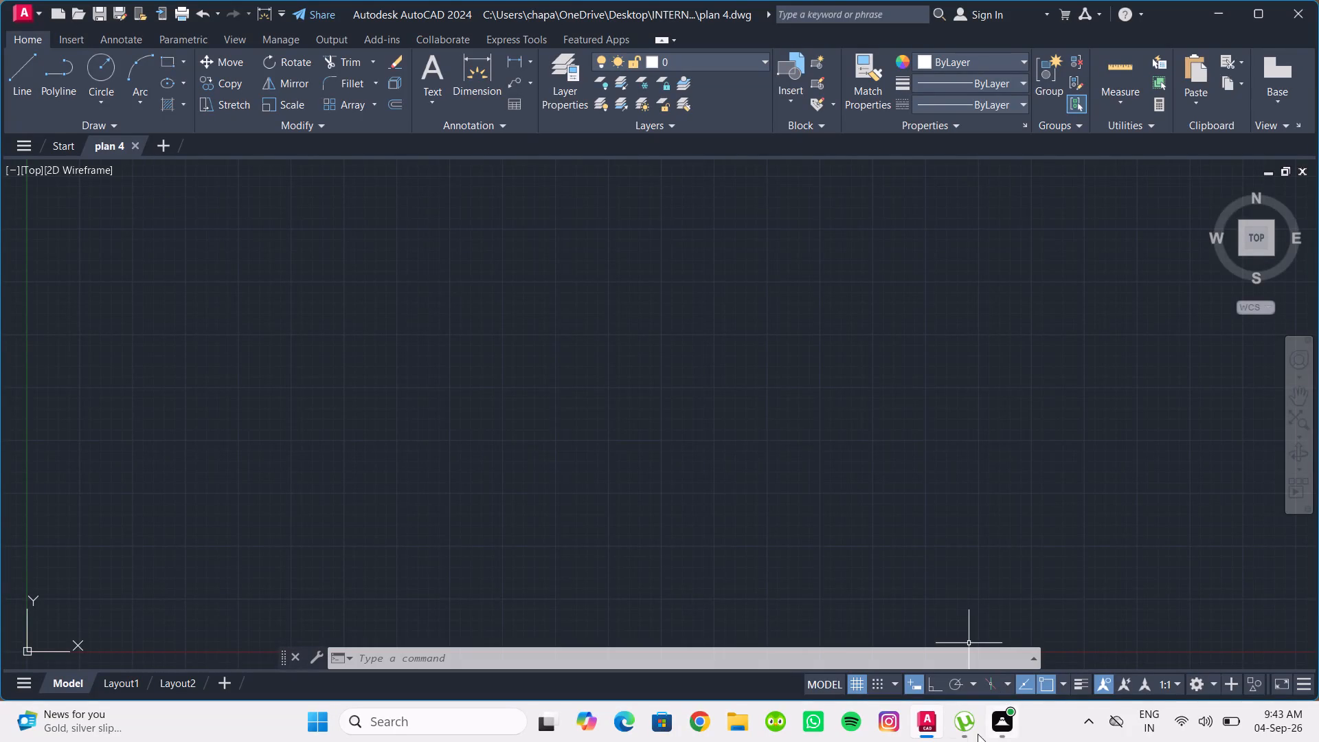
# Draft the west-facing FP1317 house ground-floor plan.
# Close the µTorrent Web window running in the background.
pyautogui.click(1036, 576)
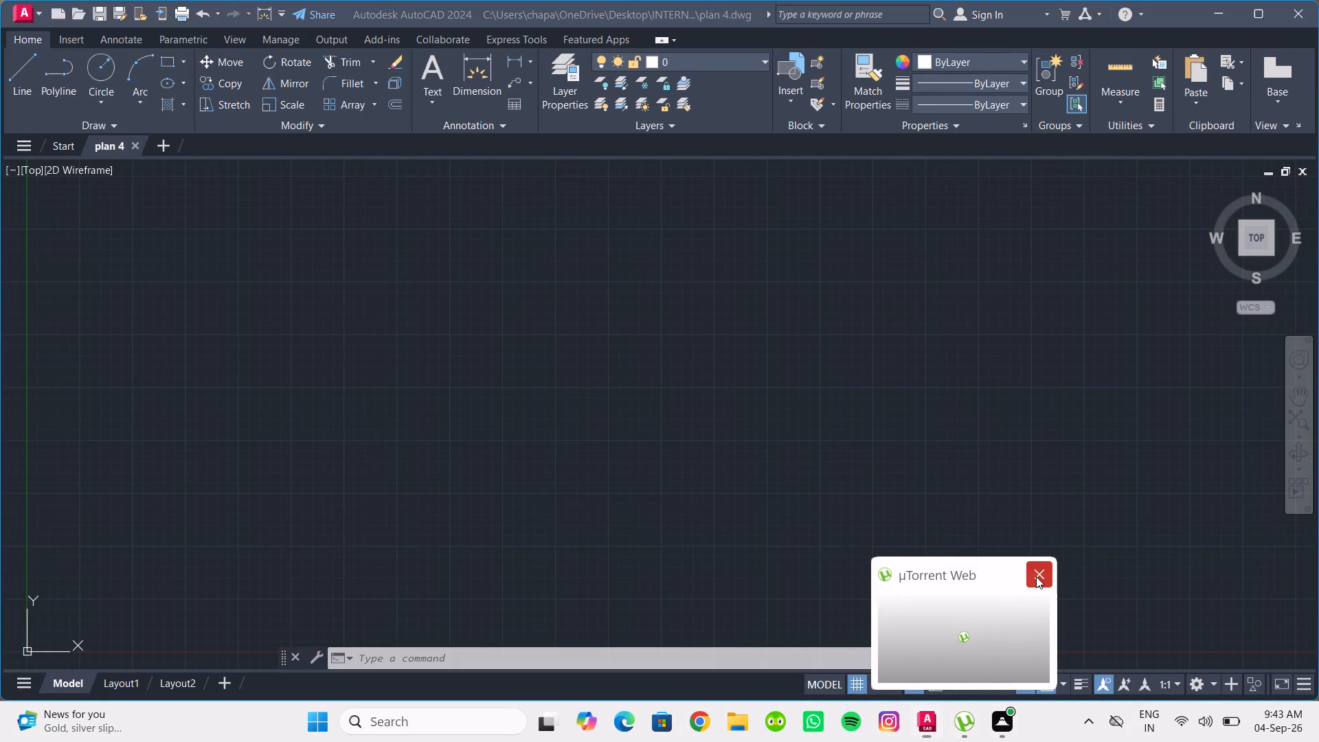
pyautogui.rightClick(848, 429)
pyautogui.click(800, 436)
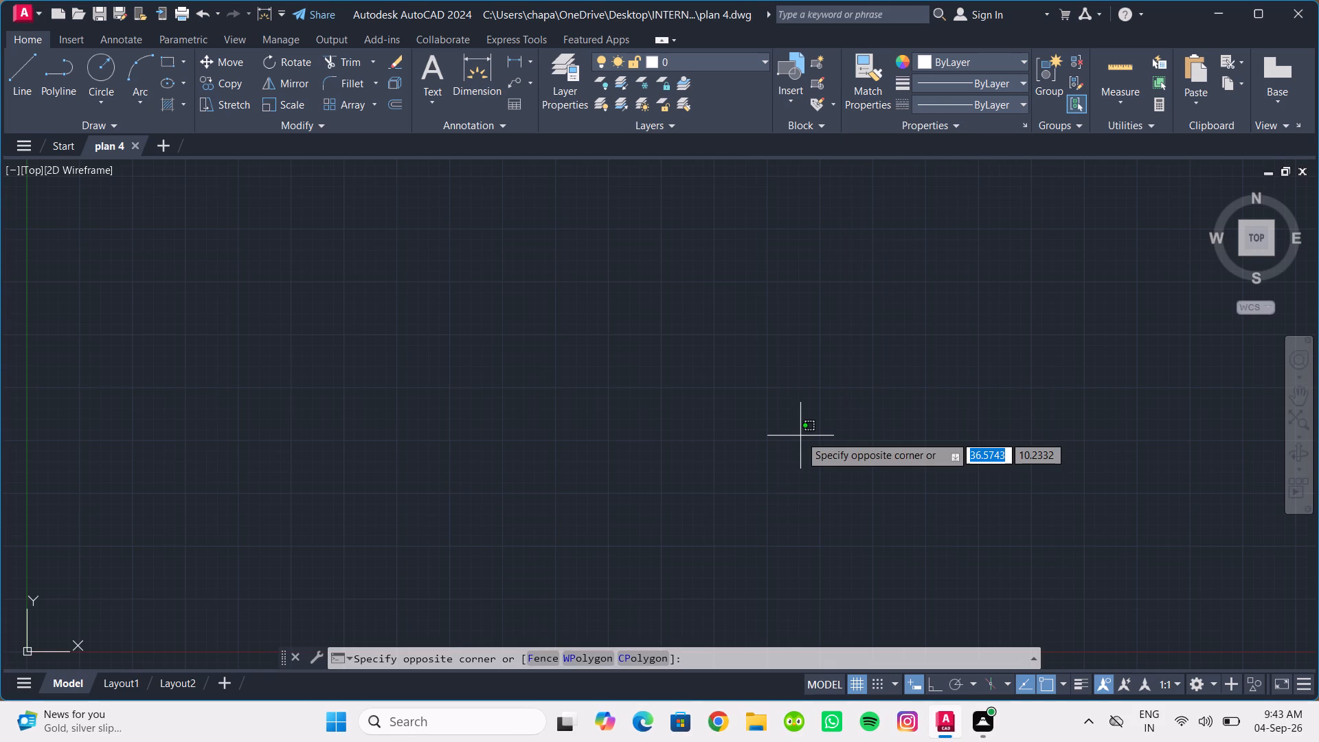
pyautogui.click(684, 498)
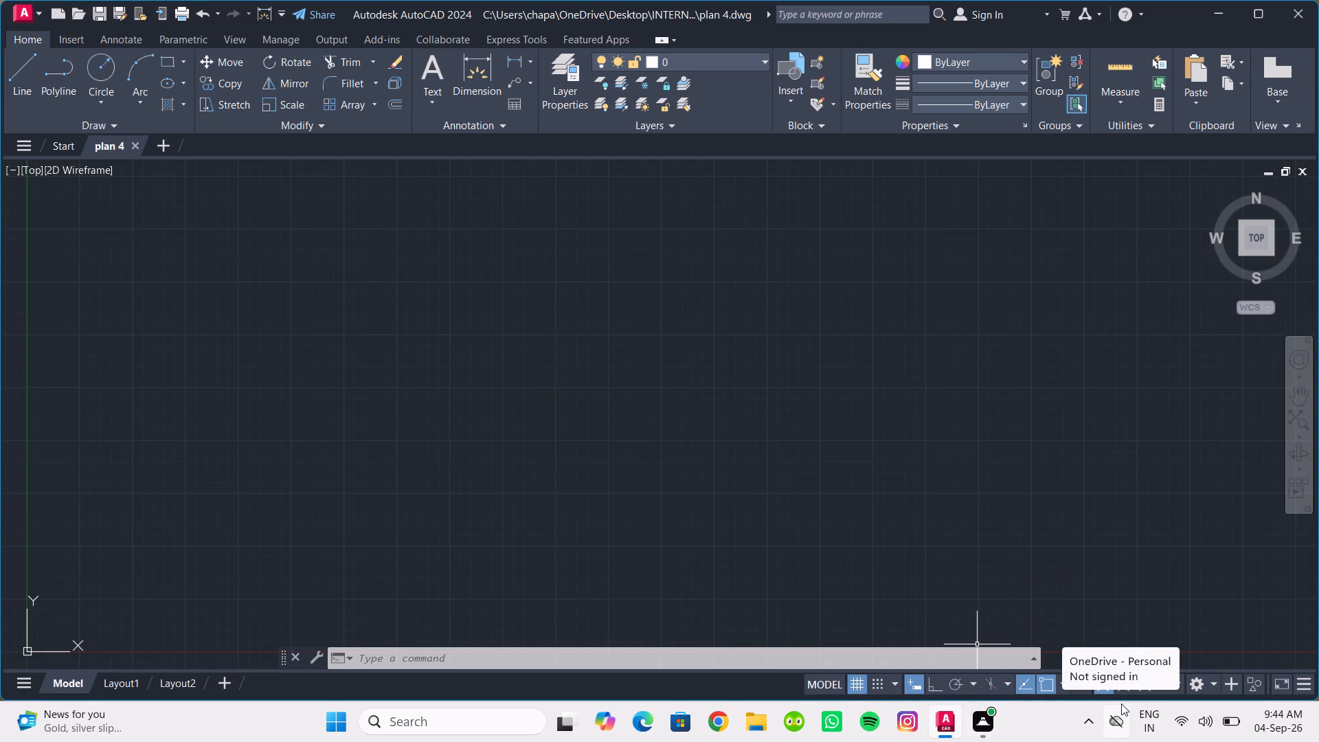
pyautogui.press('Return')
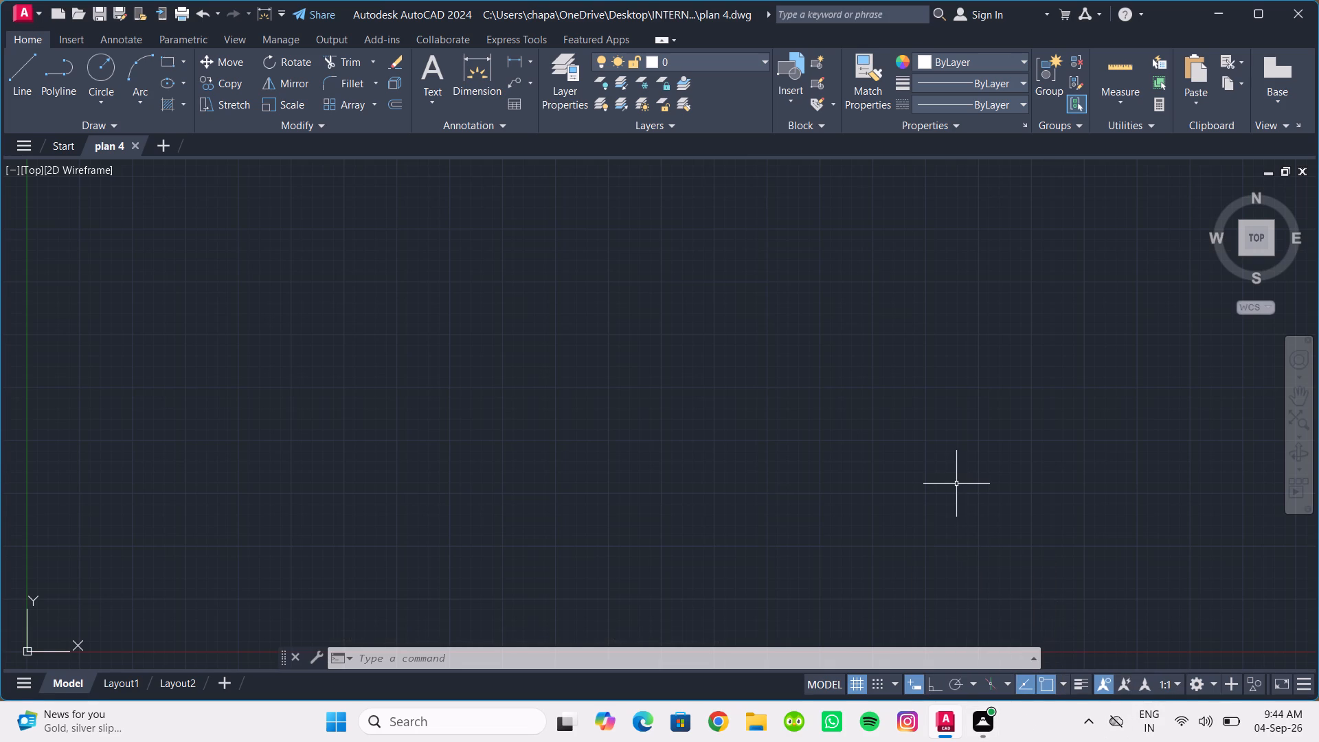
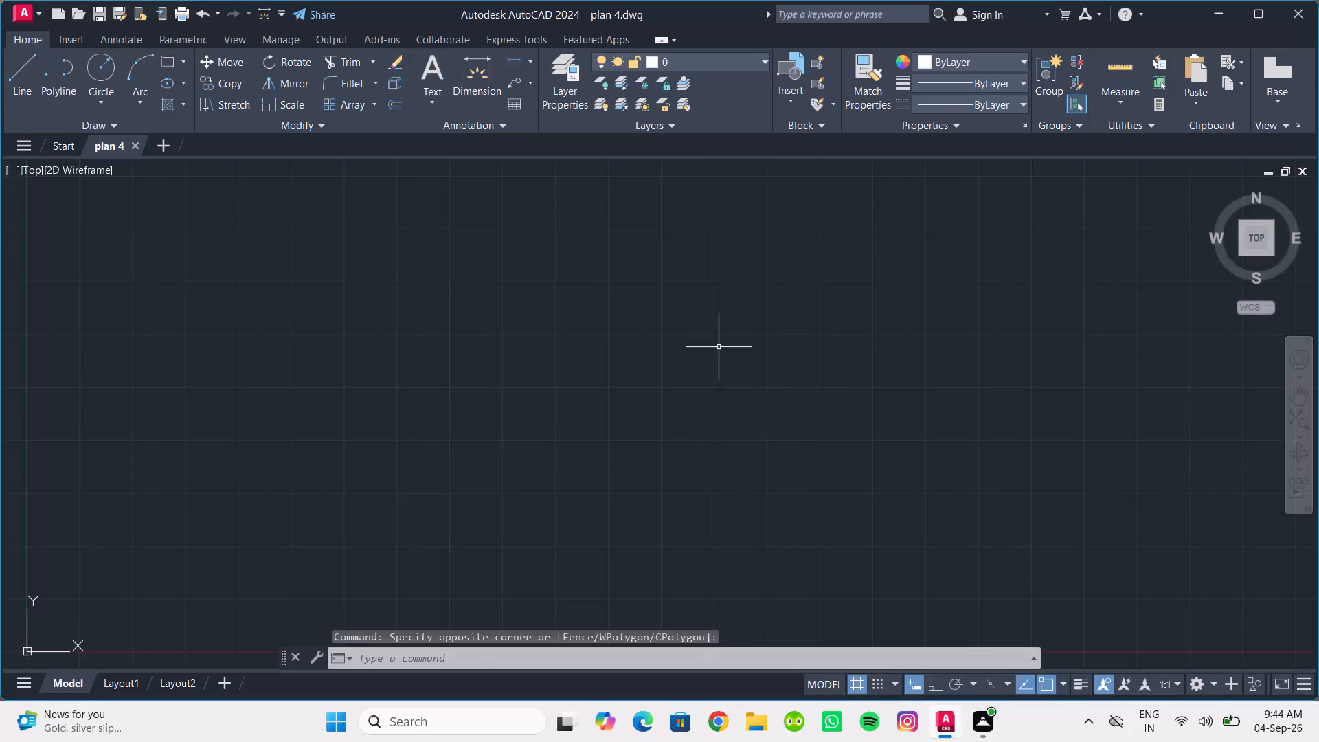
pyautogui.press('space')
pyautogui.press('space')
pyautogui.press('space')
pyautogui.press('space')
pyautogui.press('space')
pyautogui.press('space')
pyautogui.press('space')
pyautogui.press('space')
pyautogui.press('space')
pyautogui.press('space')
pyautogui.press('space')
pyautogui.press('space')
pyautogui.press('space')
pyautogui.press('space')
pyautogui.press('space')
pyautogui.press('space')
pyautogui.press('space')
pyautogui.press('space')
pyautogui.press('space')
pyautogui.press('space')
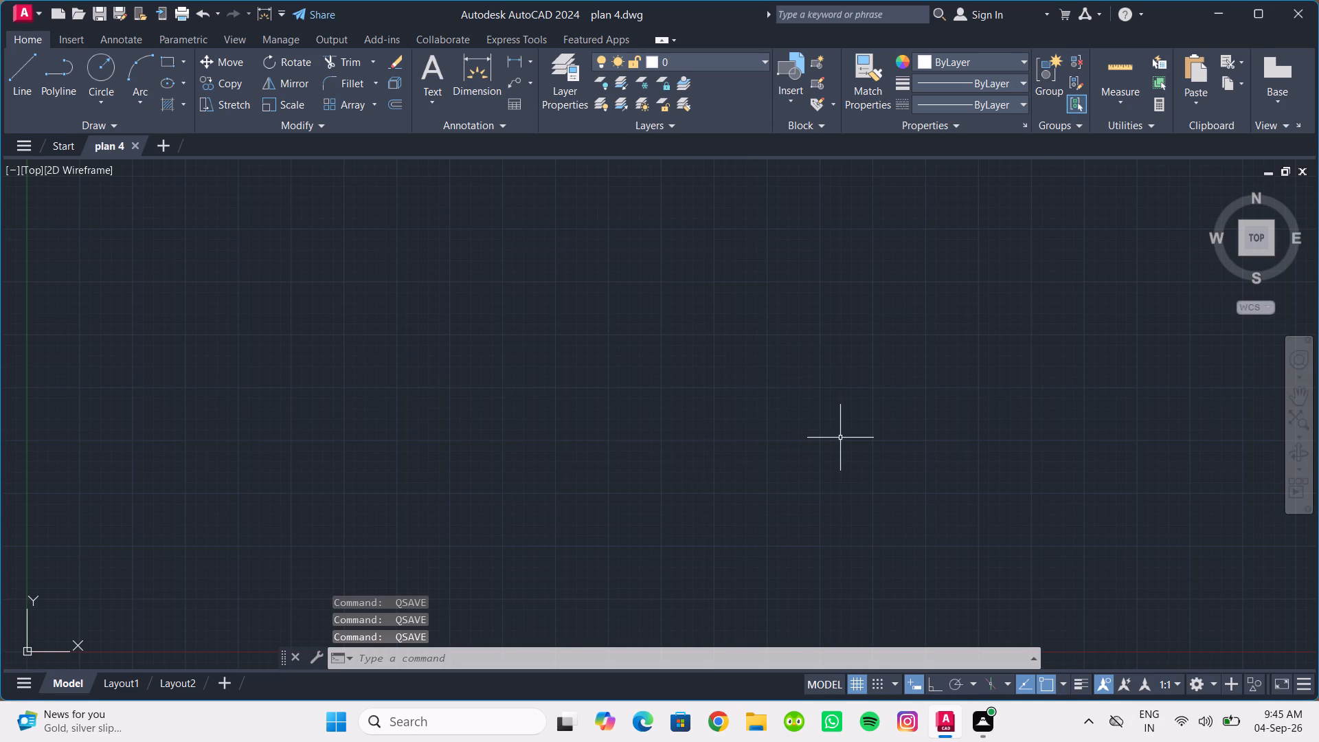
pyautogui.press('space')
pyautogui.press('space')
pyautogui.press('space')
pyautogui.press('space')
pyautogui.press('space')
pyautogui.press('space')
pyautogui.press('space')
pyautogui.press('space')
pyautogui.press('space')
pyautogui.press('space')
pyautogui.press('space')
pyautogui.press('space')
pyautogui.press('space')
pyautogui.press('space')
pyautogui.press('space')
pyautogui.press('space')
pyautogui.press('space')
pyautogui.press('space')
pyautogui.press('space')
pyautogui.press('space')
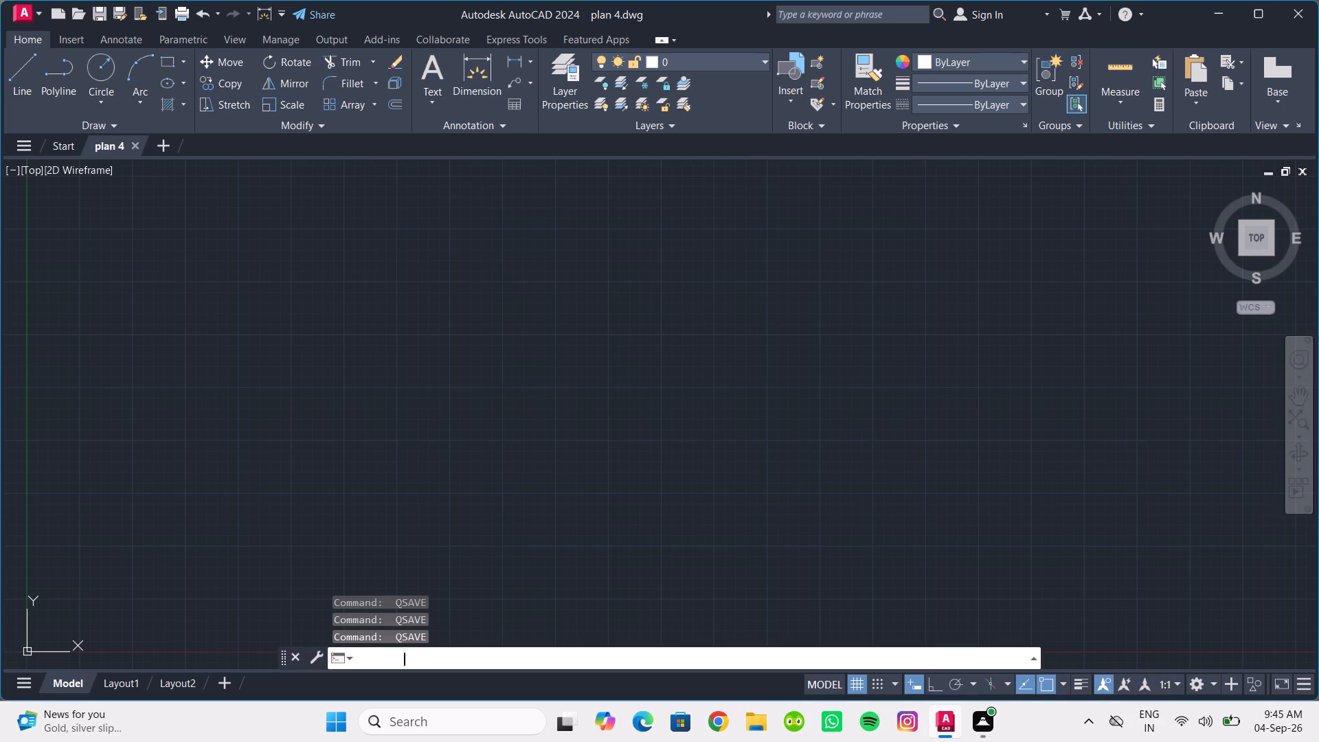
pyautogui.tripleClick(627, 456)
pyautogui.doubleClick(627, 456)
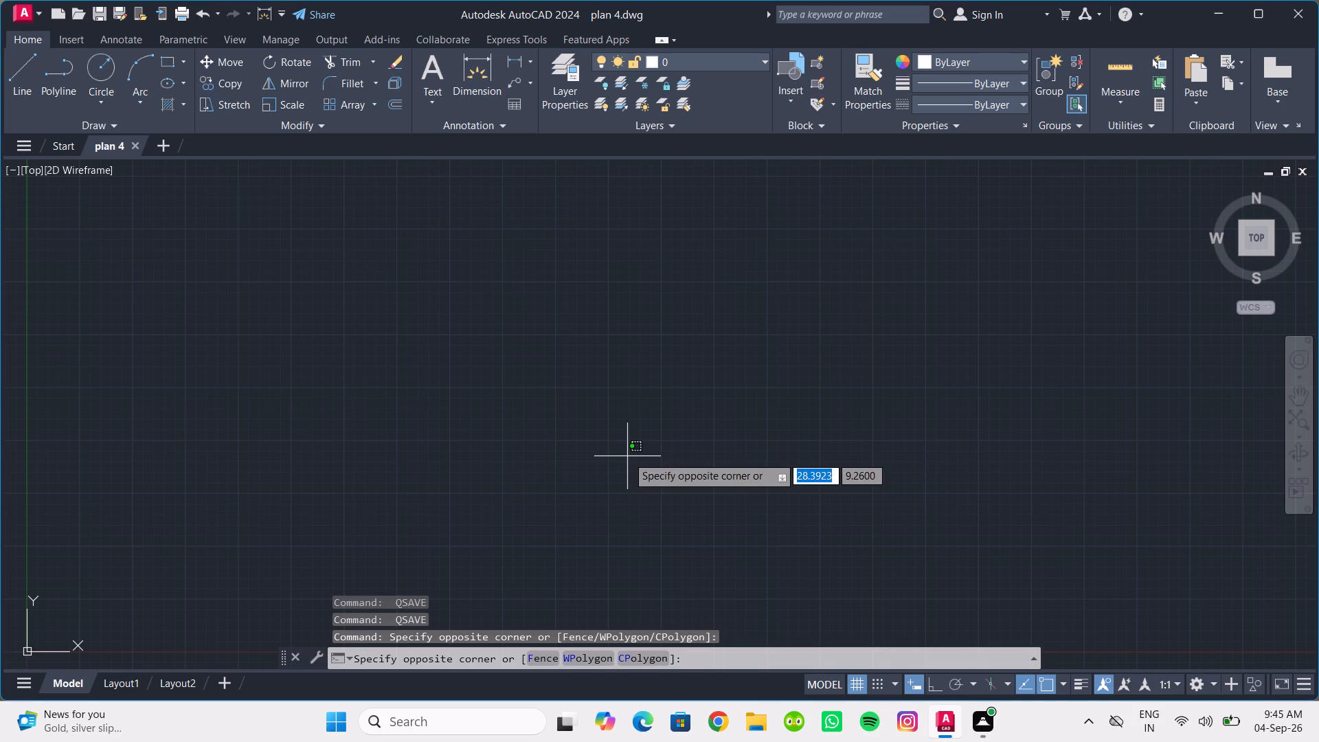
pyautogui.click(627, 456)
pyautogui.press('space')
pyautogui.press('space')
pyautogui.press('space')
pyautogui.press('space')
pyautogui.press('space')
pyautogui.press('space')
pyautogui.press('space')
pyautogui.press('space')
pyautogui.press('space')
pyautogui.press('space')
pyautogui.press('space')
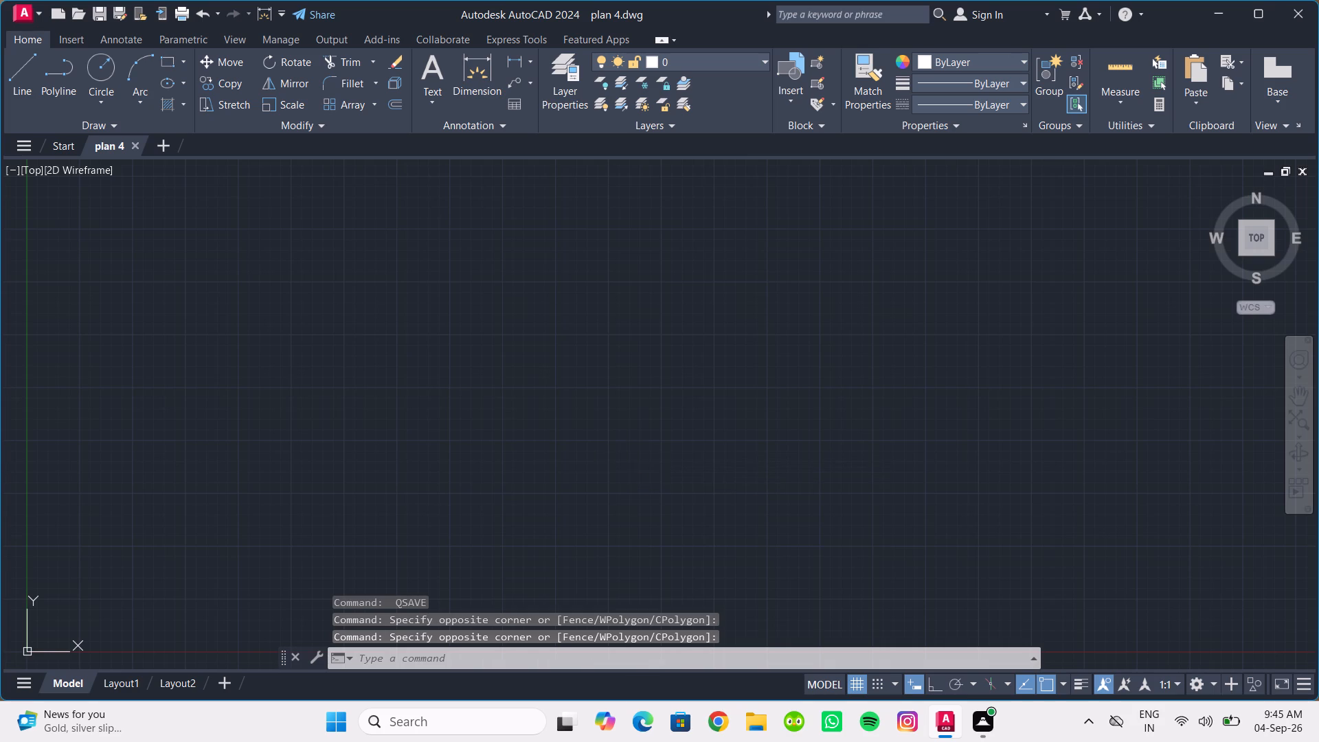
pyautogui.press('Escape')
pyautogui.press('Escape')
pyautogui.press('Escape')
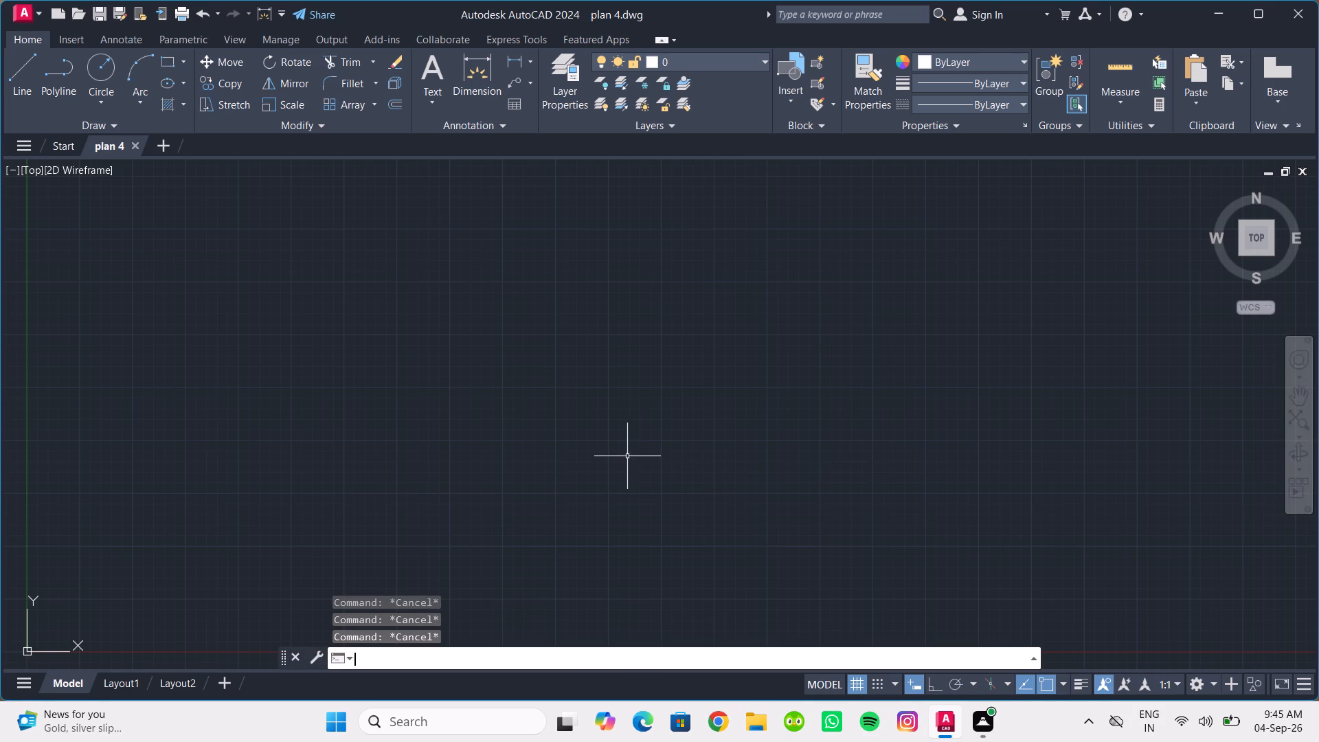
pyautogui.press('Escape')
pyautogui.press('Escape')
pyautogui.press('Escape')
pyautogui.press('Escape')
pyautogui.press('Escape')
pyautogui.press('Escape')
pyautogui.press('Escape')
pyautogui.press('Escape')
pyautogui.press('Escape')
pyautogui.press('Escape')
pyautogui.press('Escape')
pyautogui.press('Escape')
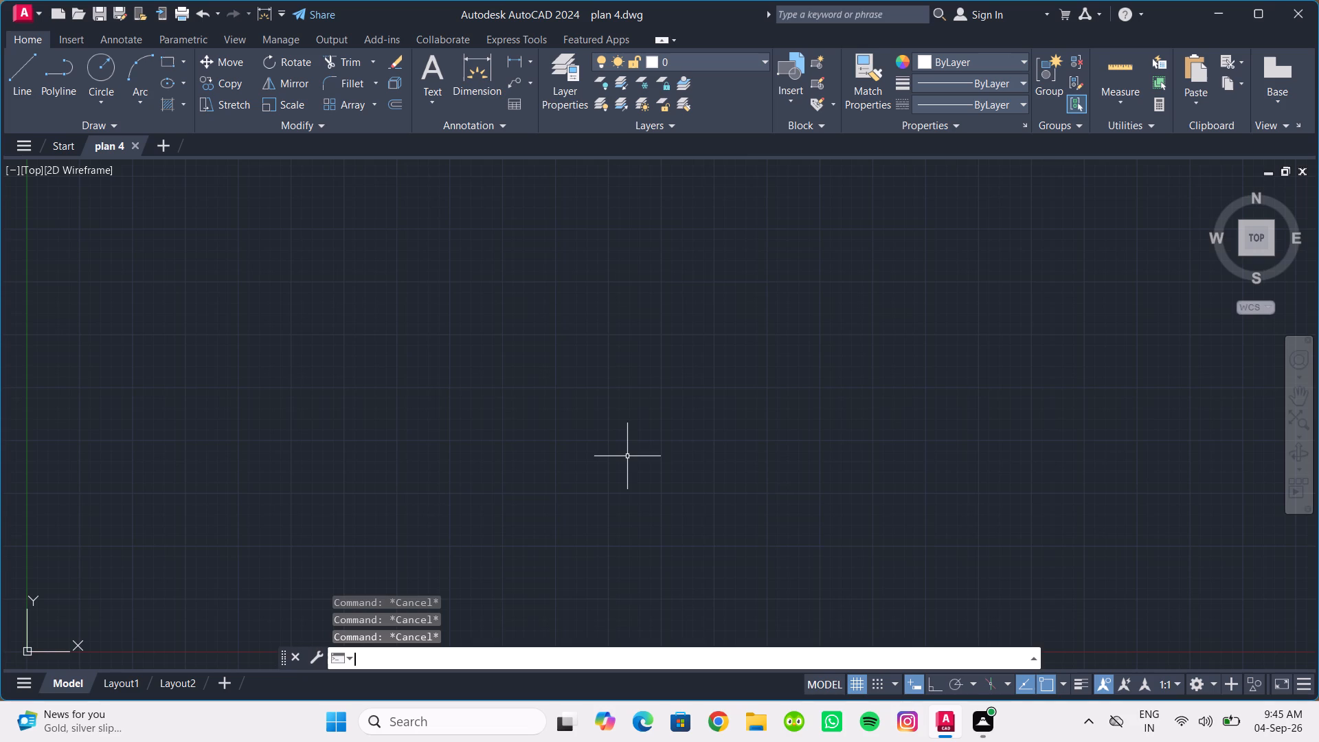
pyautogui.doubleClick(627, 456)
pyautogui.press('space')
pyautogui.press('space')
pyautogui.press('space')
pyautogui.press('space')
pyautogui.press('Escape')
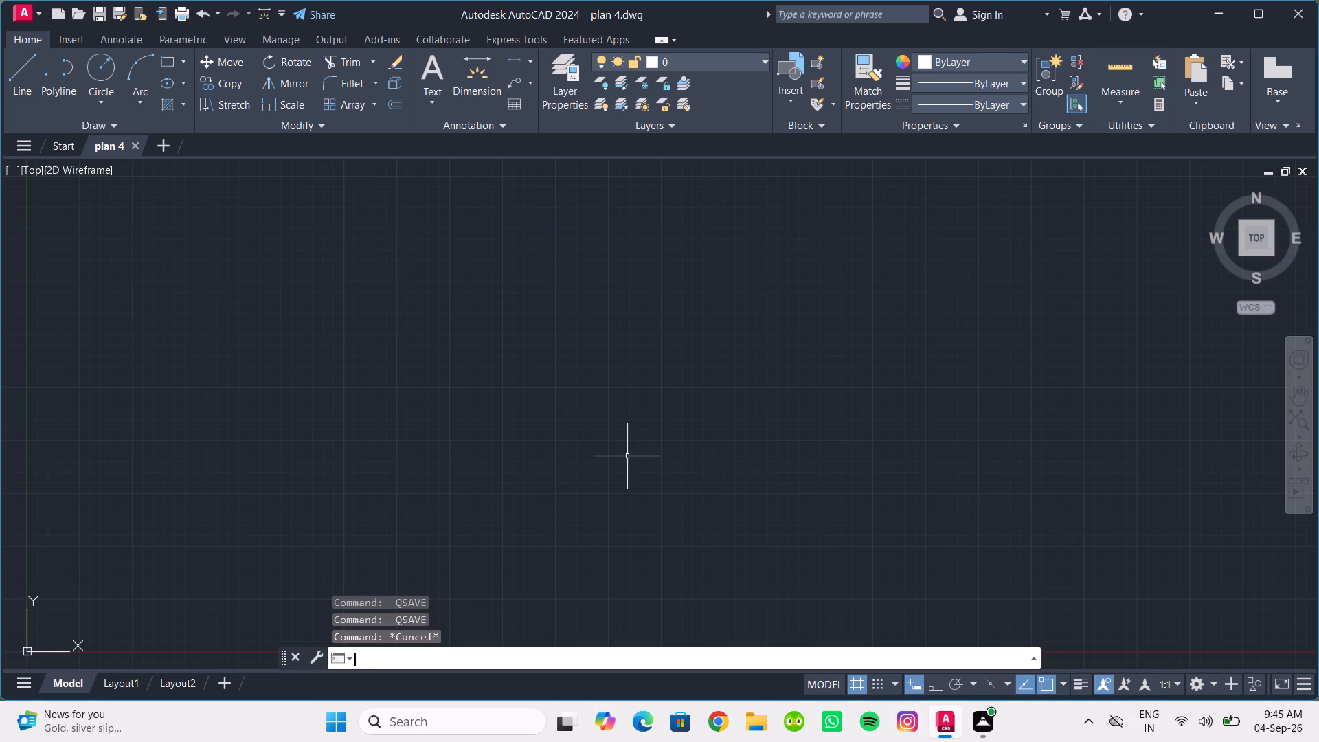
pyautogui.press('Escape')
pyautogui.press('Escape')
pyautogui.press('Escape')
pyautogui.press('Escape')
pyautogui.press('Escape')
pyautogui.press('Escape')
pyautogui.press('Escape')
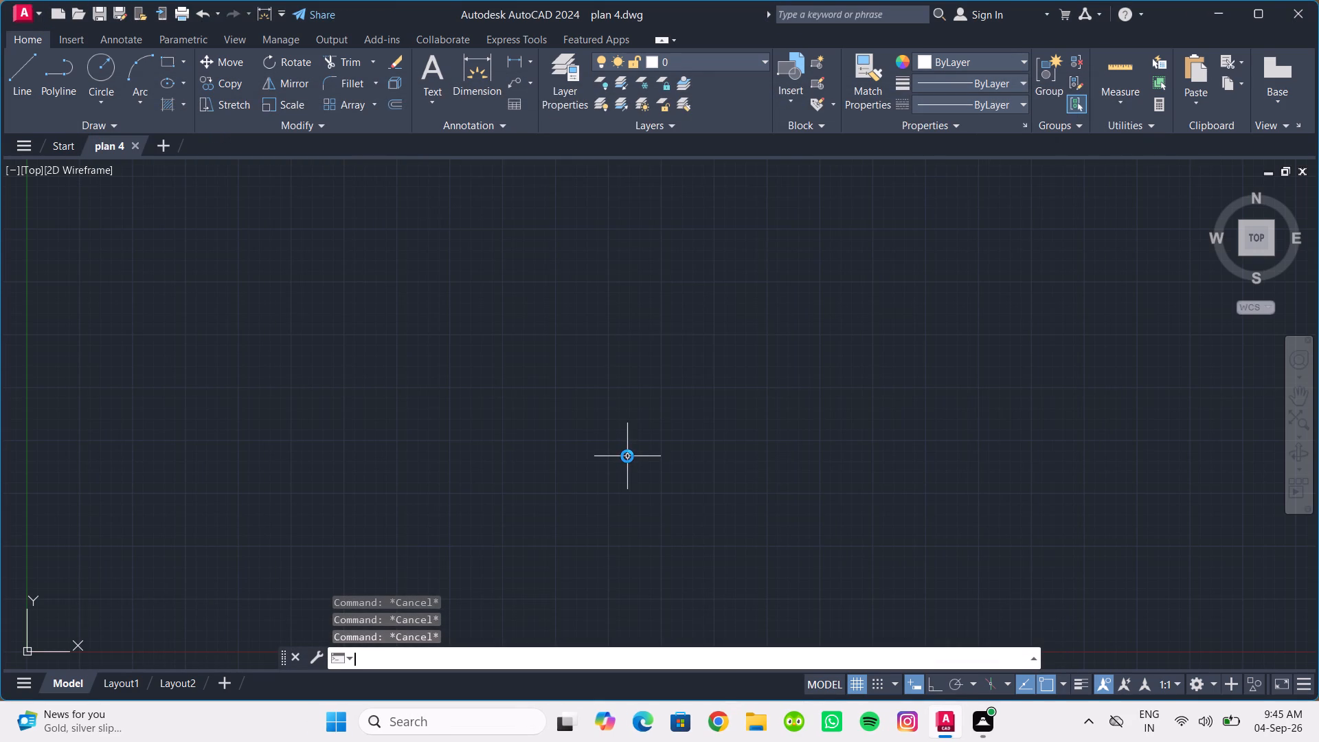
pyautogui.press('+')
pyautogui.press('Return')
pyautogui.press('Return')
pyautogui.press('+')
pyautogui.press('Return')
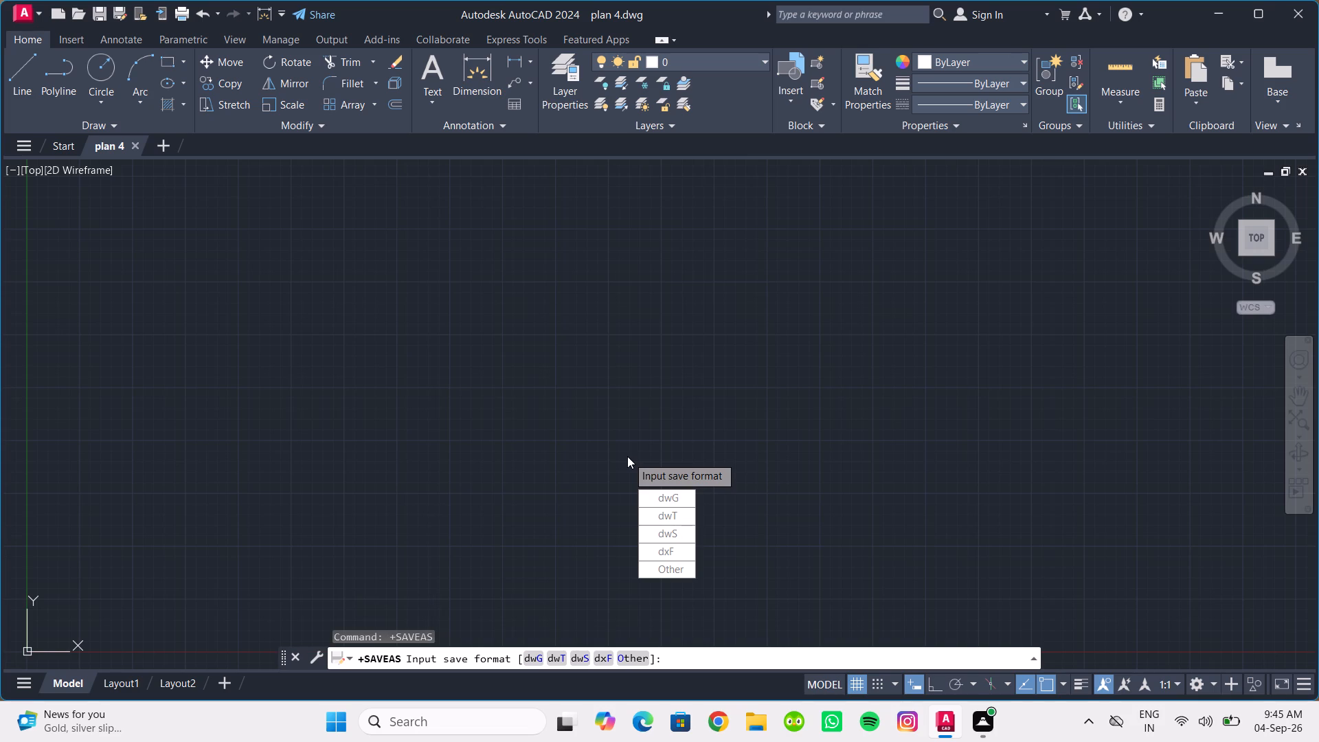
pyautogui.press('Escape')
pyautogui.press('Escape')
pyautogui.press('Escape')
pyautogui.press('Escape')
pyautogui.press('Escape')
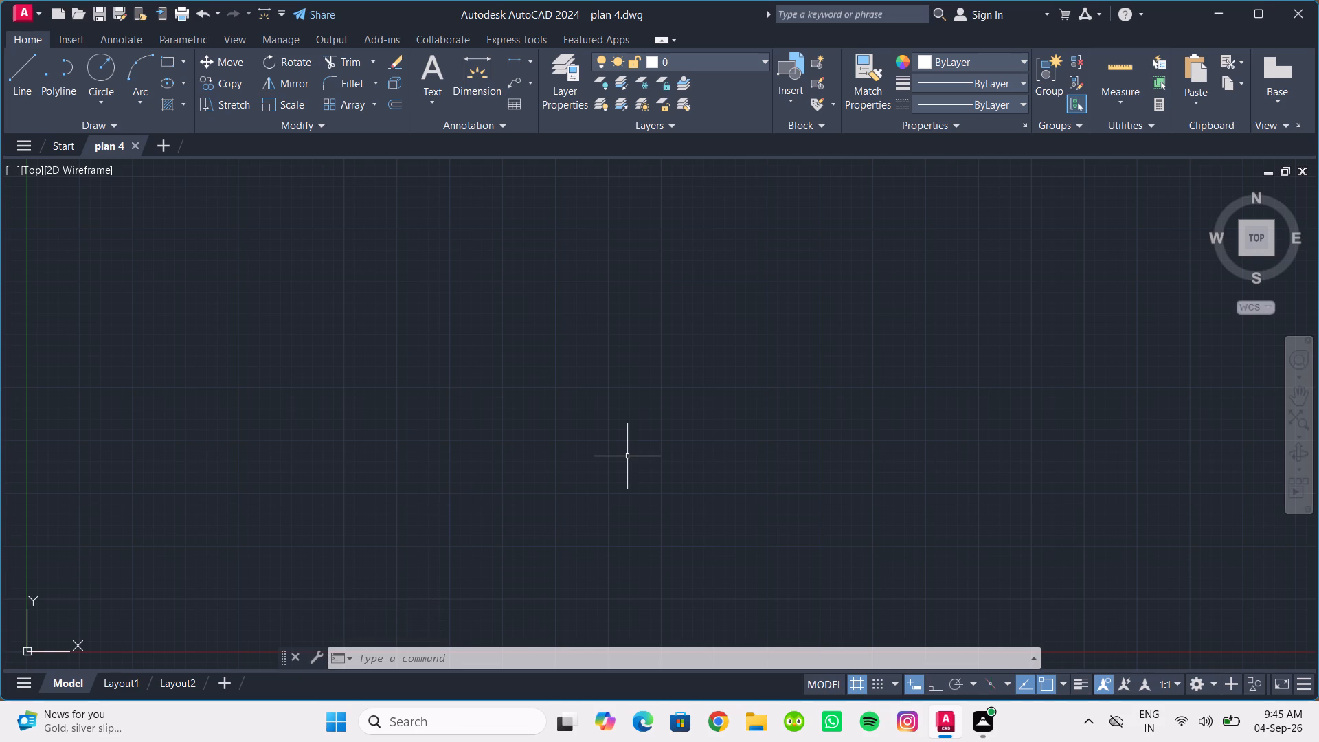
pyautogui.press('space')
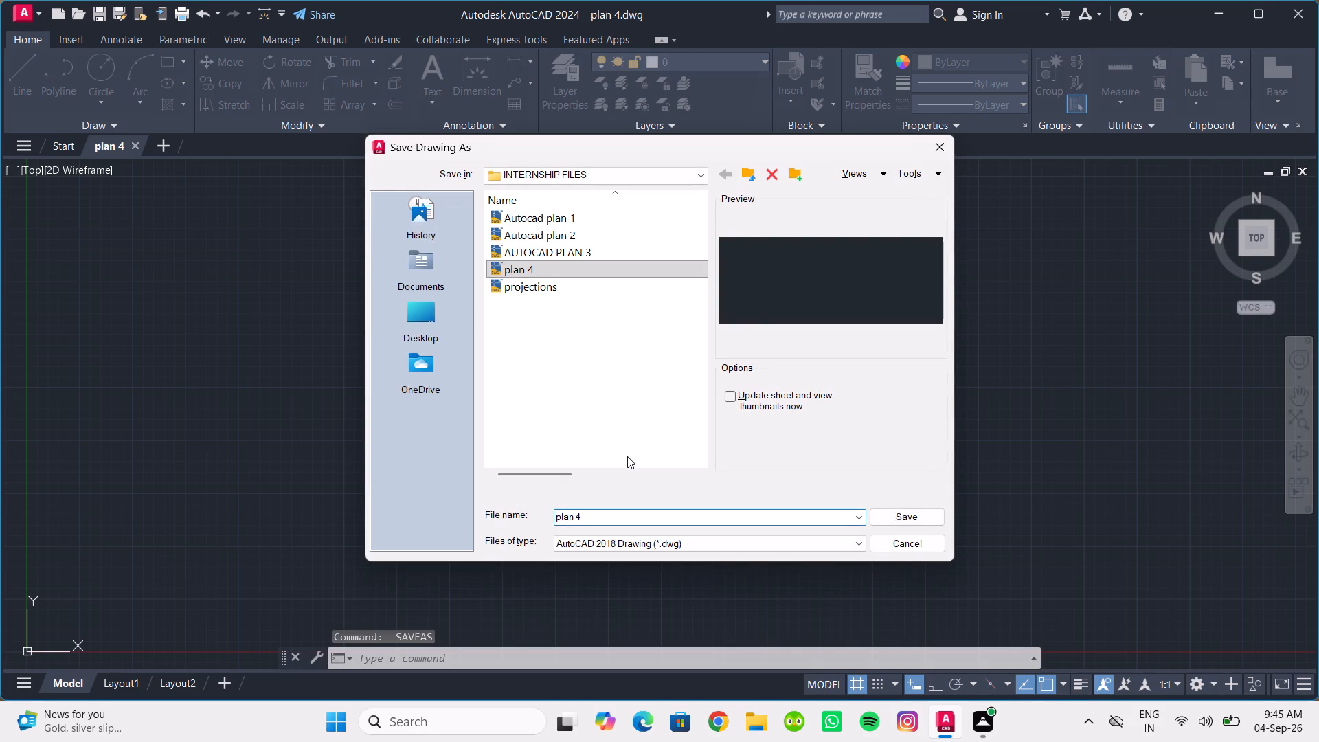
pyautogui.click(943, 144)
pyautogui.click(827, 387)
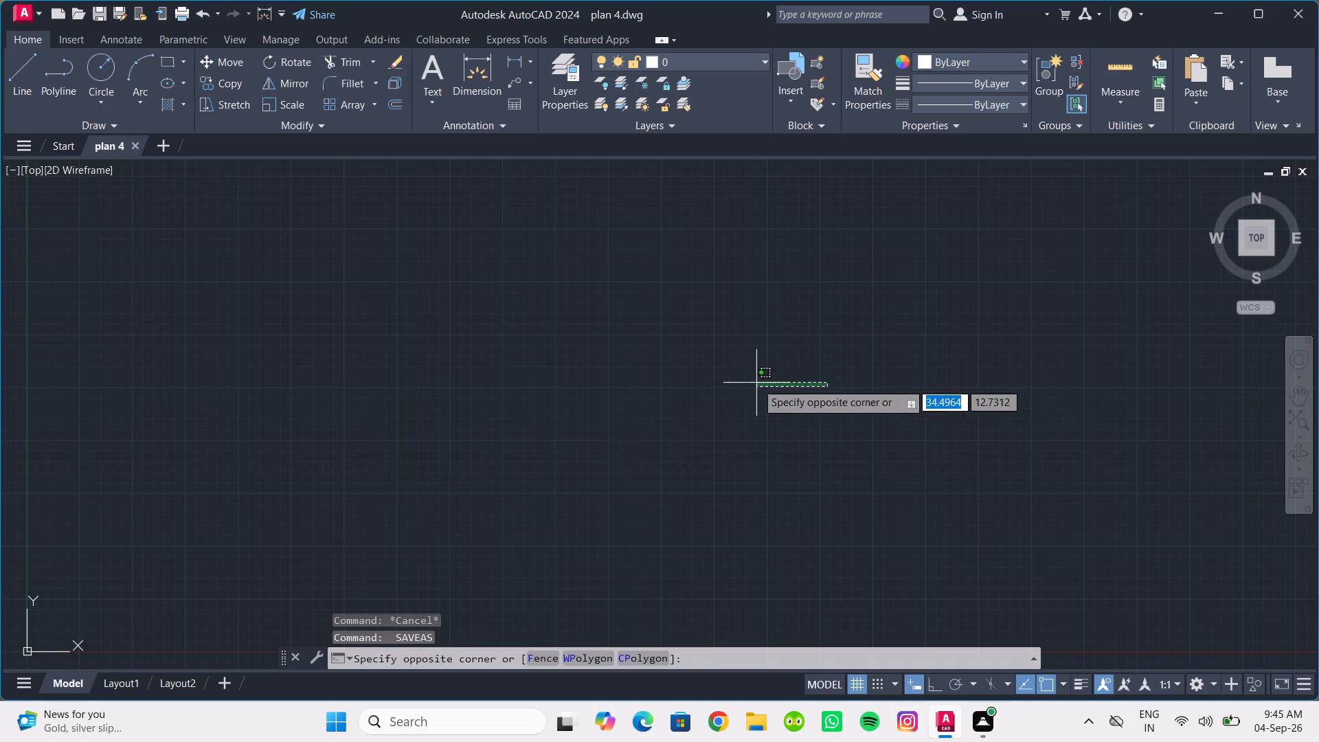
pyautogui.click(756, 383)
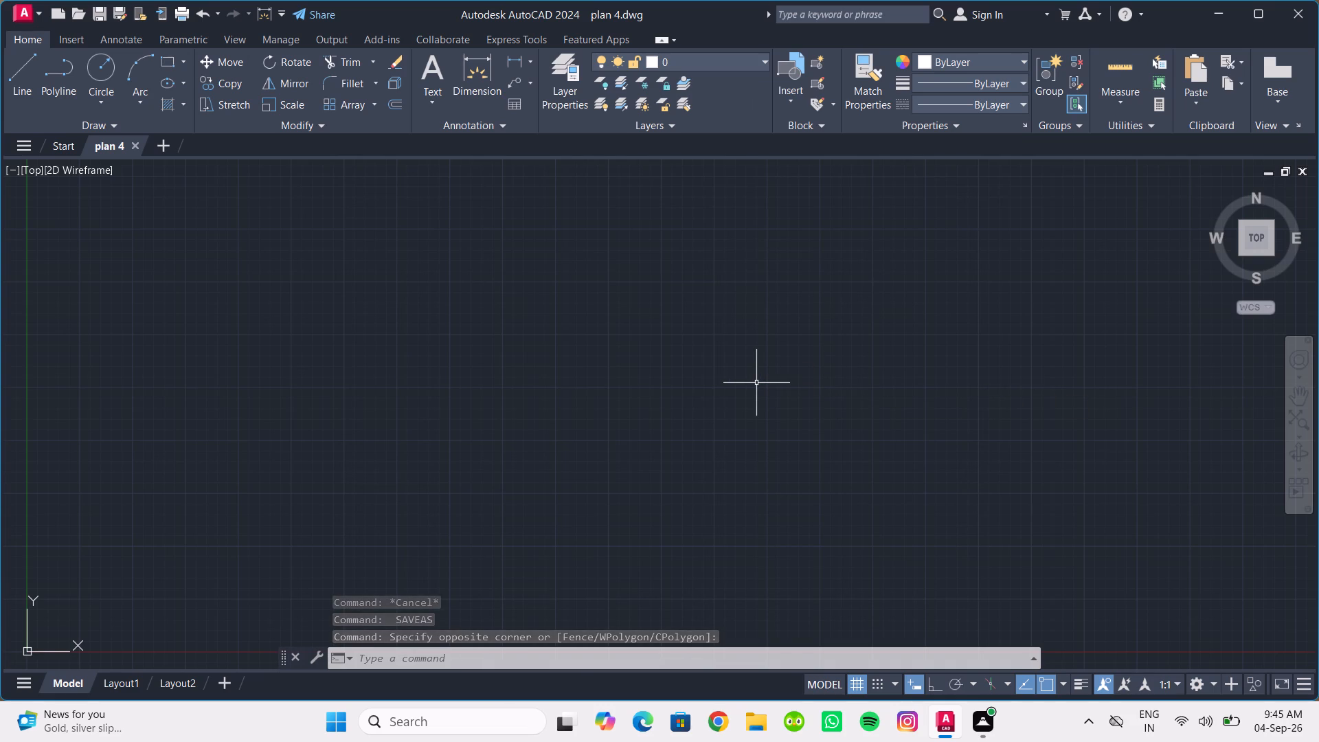
# Turn off dynamic input so prompts no longer show beside the crosshair.
pyautogui.press('F12')
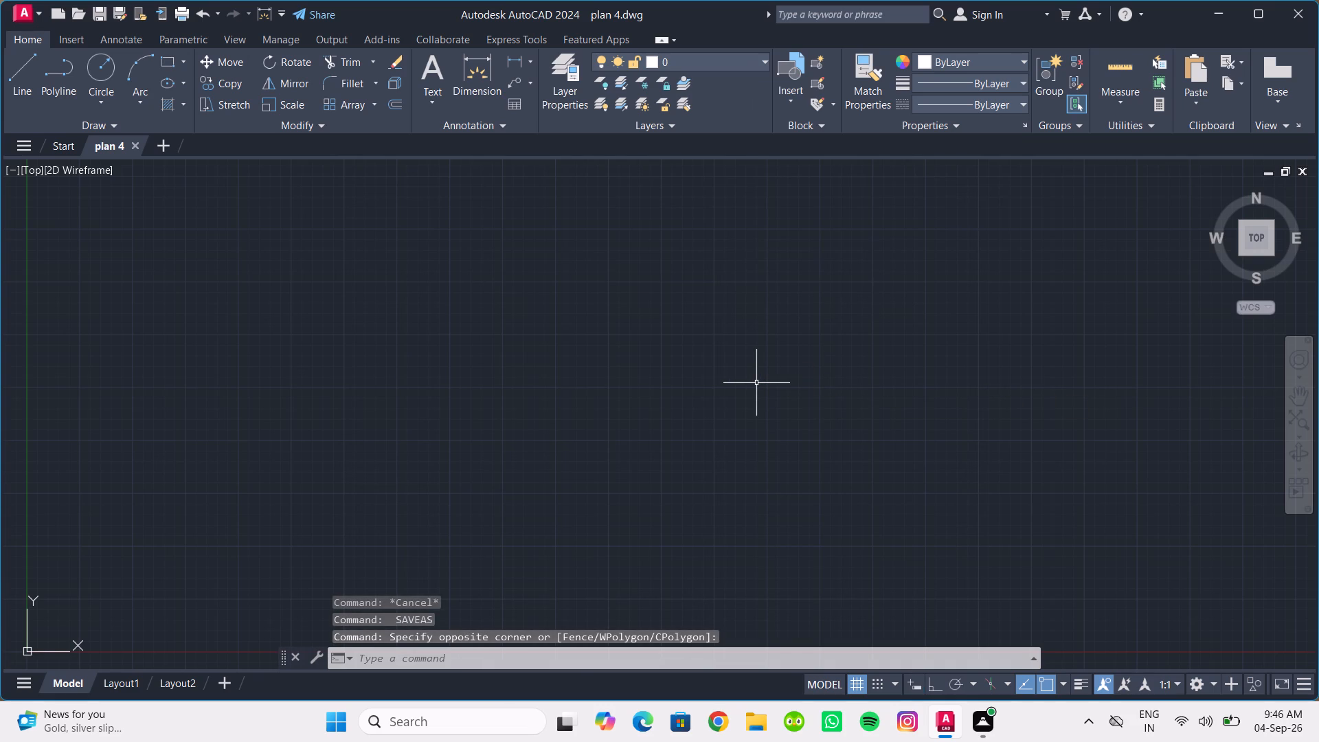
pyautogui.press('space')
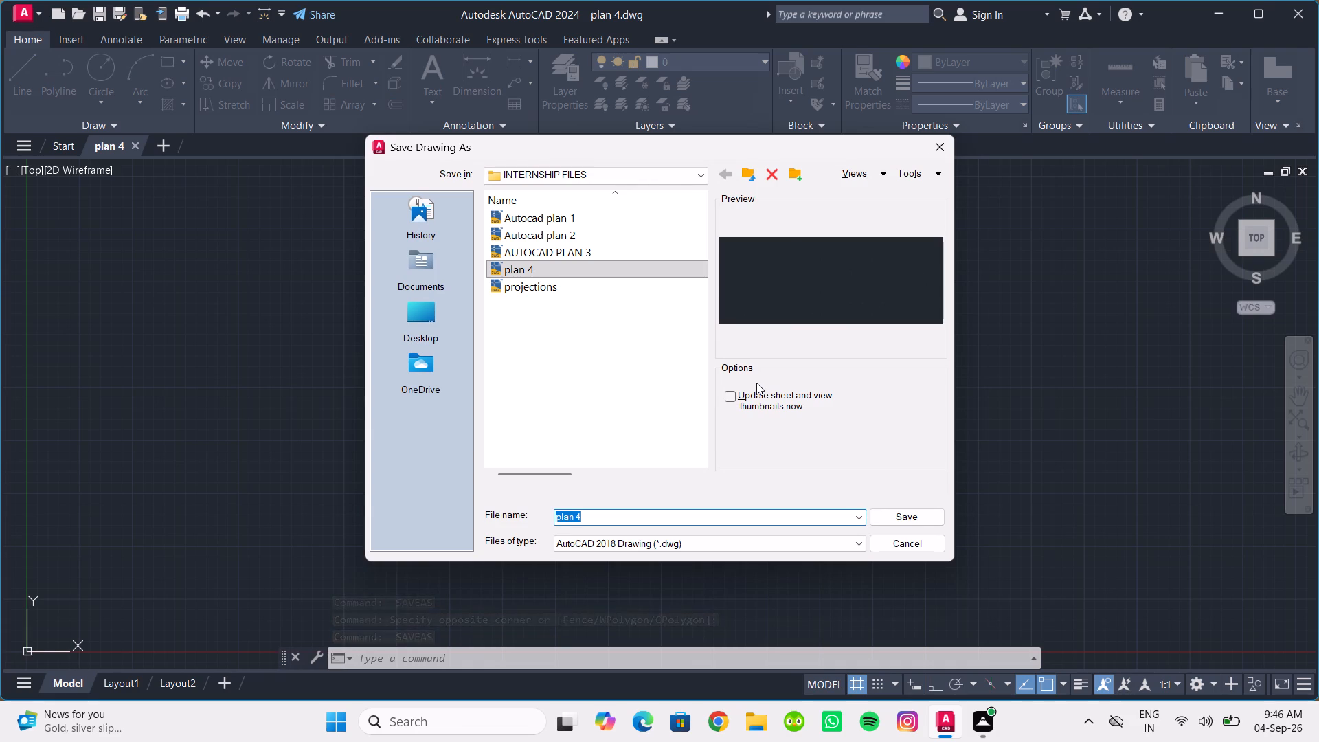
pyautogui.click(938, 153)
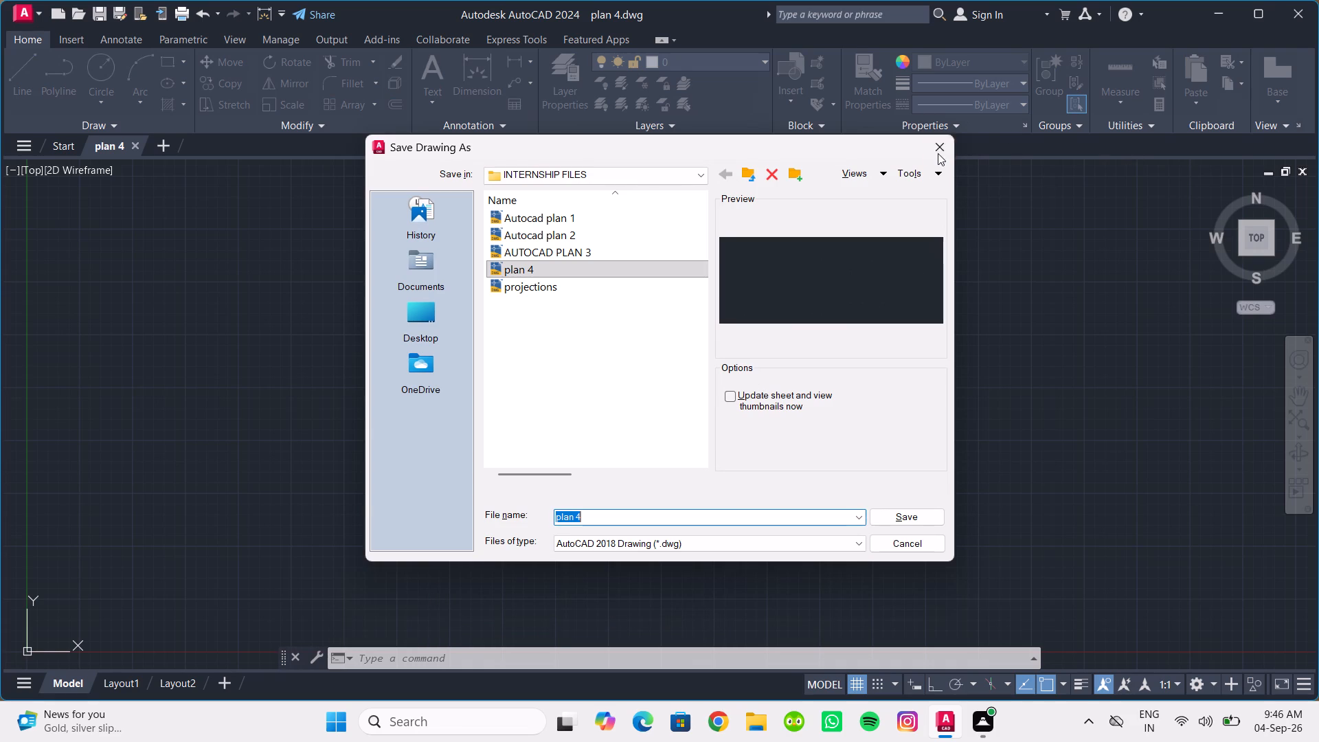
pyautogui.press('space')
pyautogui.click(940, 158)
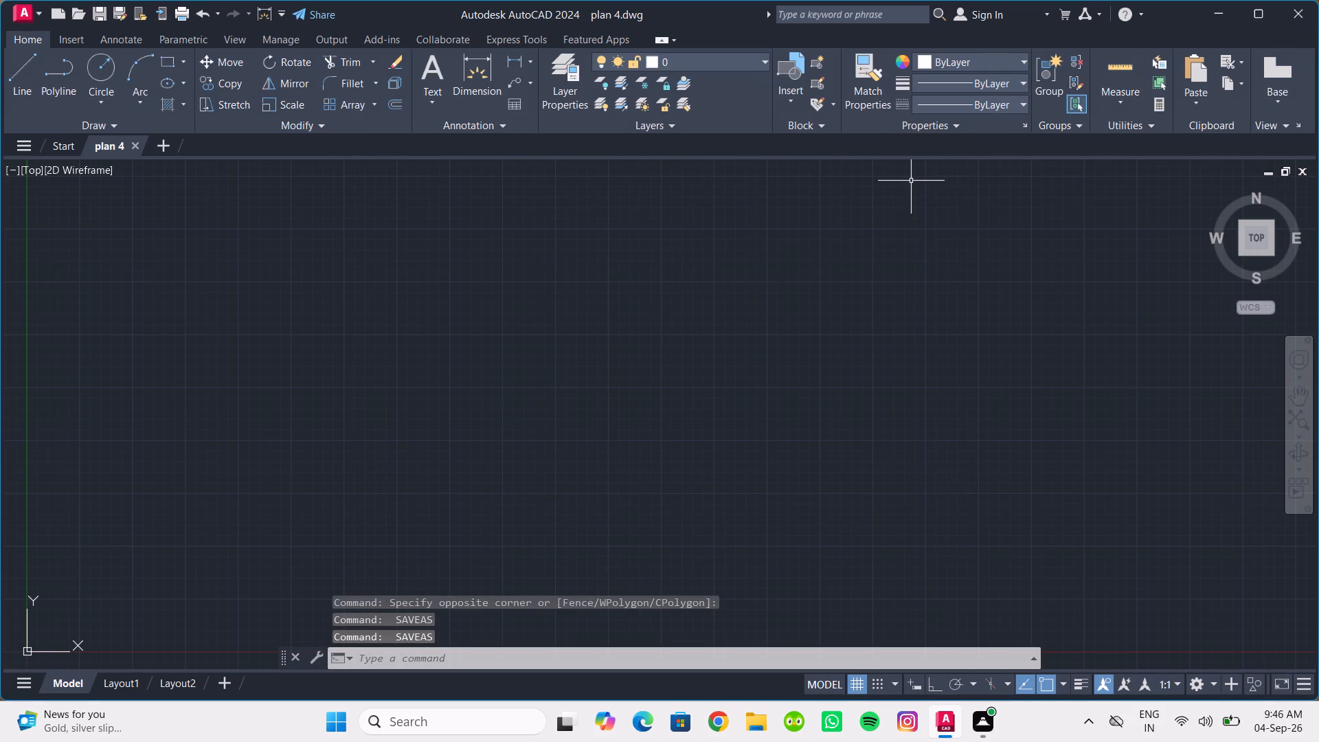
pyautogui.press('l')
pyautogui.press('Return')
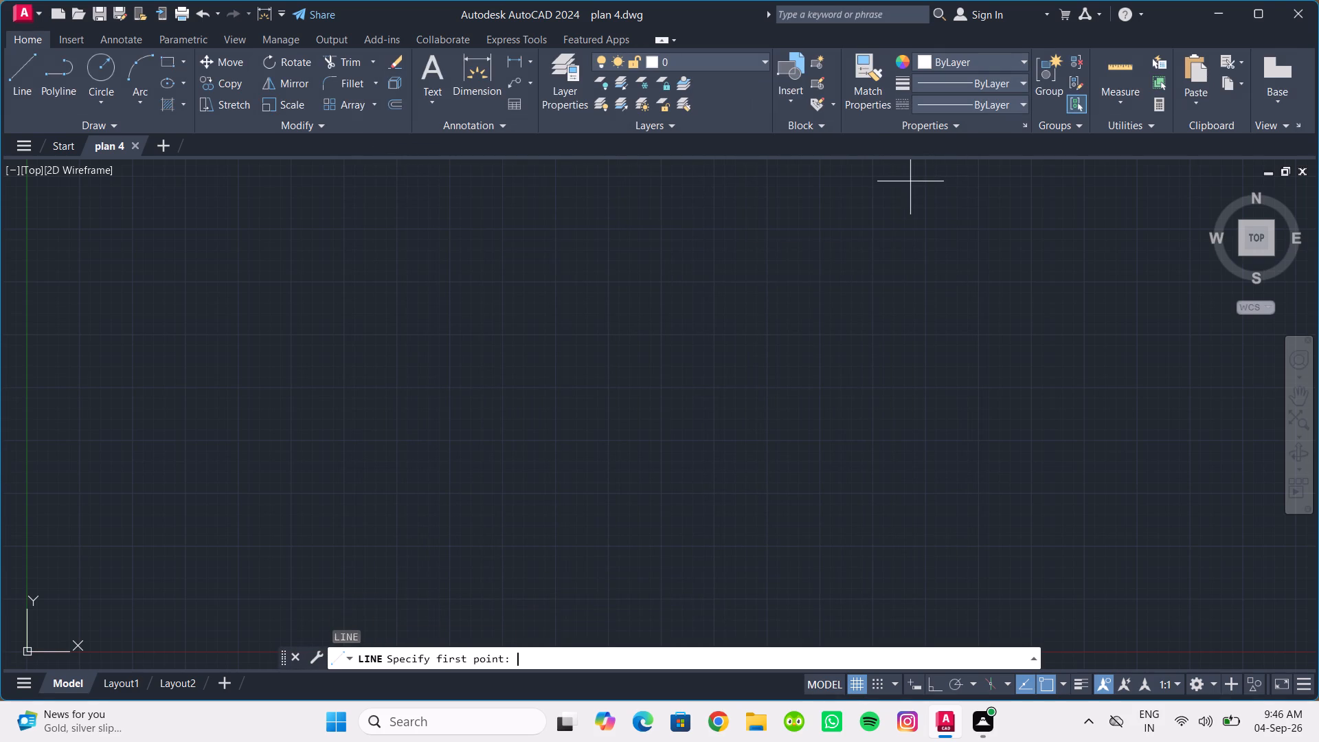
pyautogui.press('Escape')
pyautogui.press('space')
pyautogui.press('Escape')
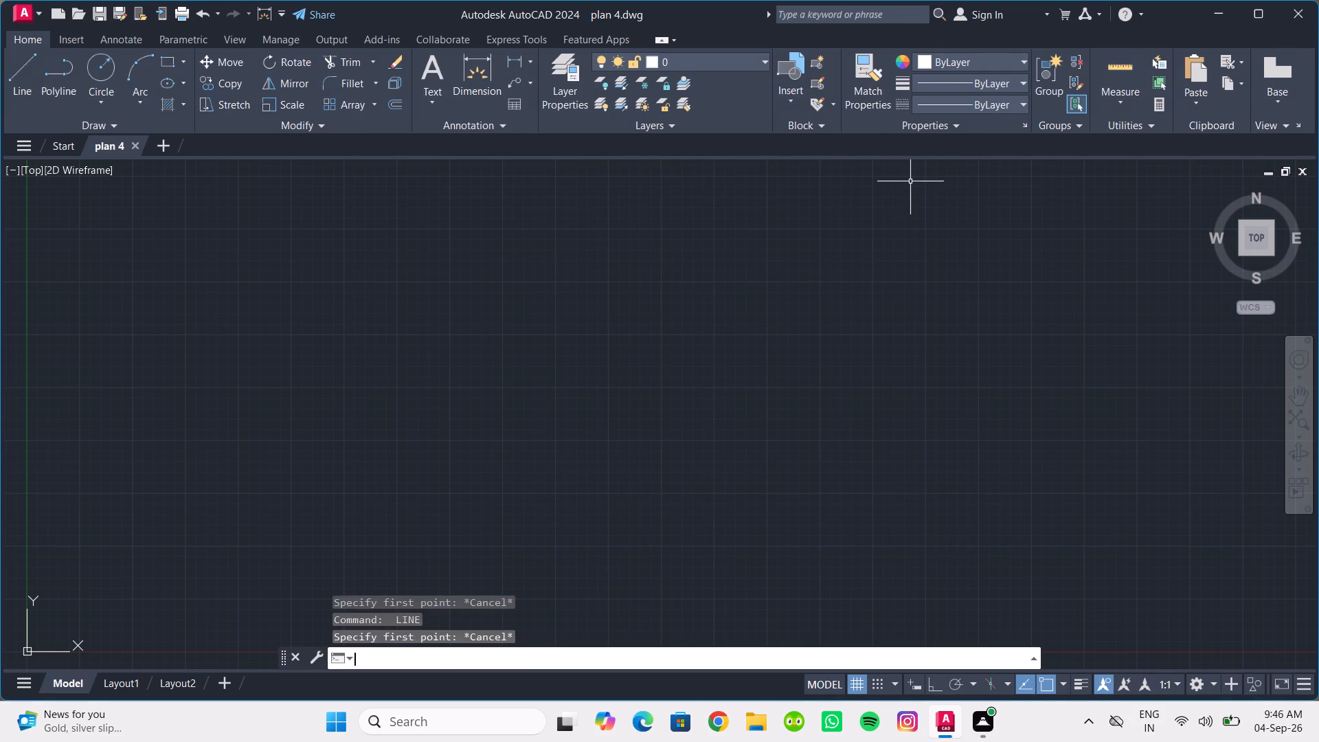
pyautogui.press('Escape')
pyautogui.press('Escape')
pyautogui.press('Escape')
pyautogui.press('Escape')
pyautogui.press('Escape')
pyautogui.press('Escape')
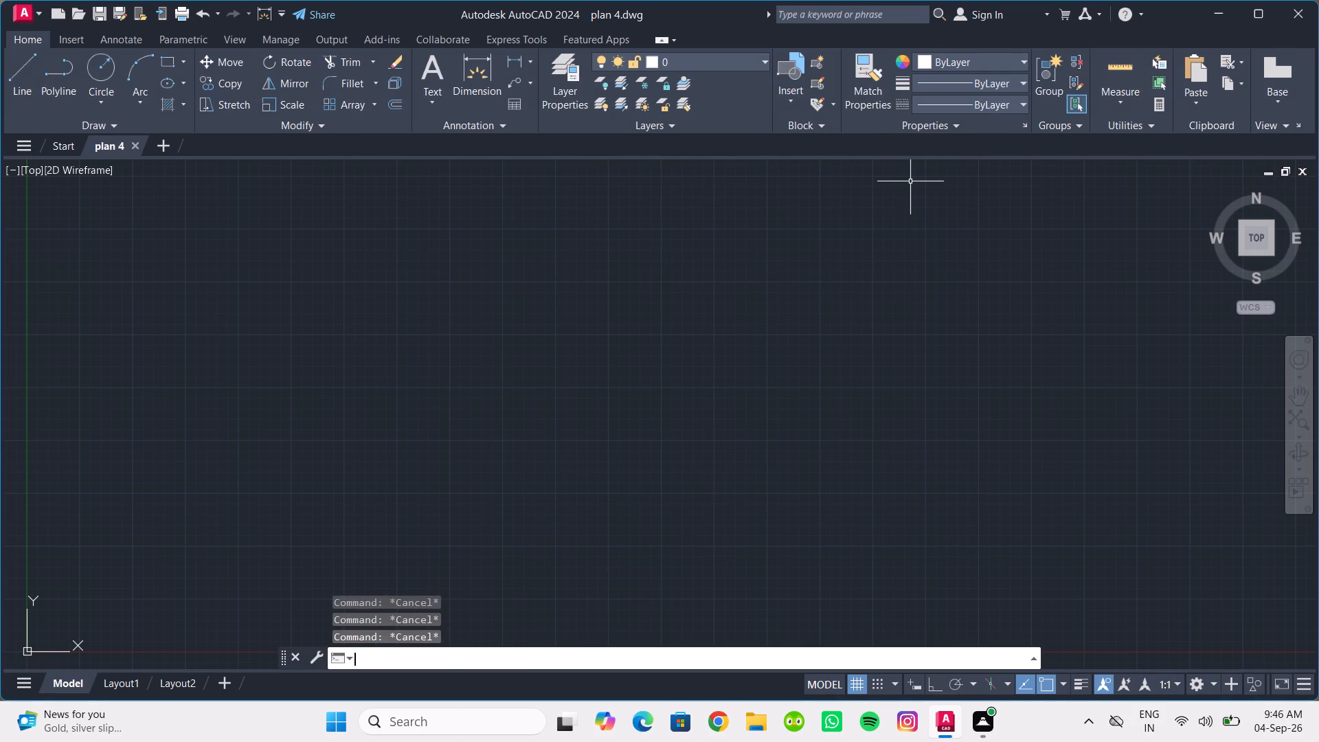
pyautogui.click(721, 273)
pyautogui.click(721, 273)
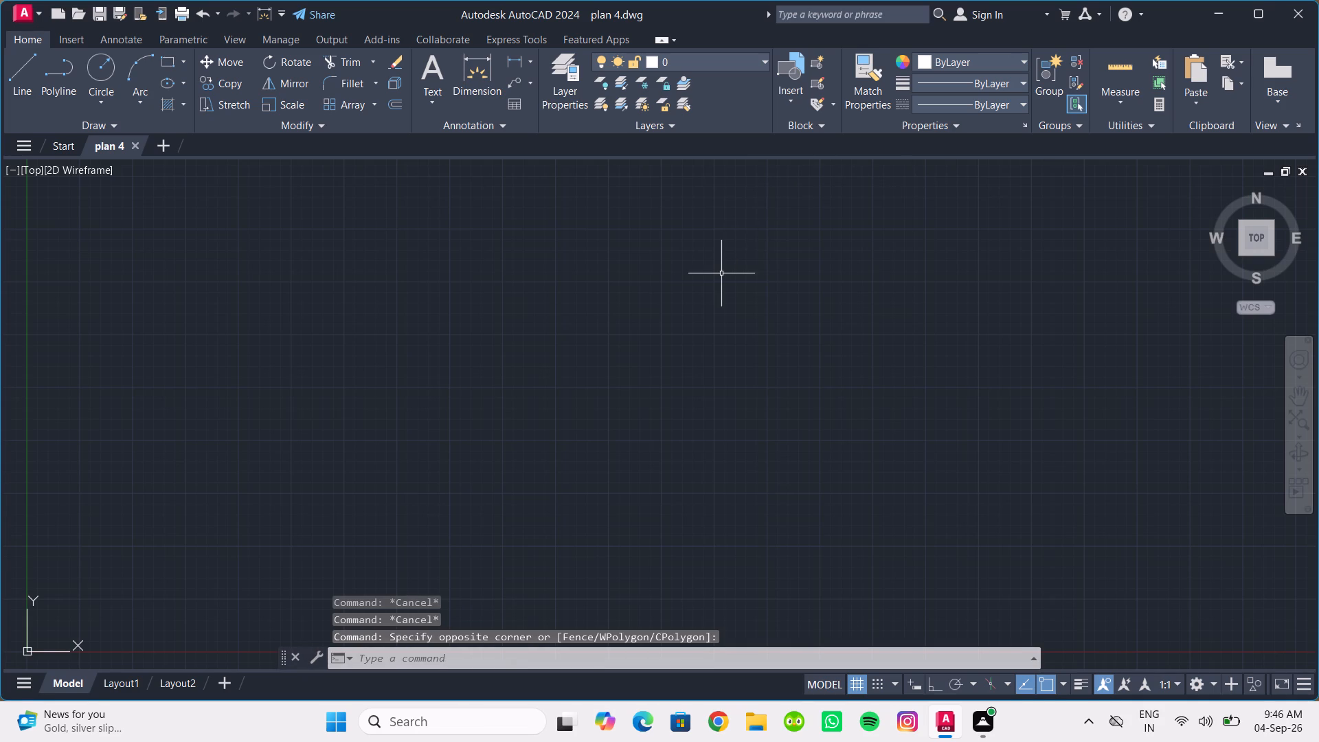
# Draw zero-length line segments at one point, about (29.76, 17.21), and end the Line command.
pyautogui.press('space')
pyautogui.press('space')
pyautogui.press('space')
pyautogui.press('space')
pyautogui.press('space')
pyautogui.press('space')
pyautogui.press('space')
pyautogui.press('space')
pyautogui.press('space')
pyautogui.press('space')
pyautogui.press('space')
pyautogui.press('space')
pyautogui.press('space')
pyautogui.press('space')
pyautogui.press('space')
pyautogui.press('space')
pyautogui.press('space')
pyautogui.press('space')
pyautogui.press('space')
pyautogui.press('space')
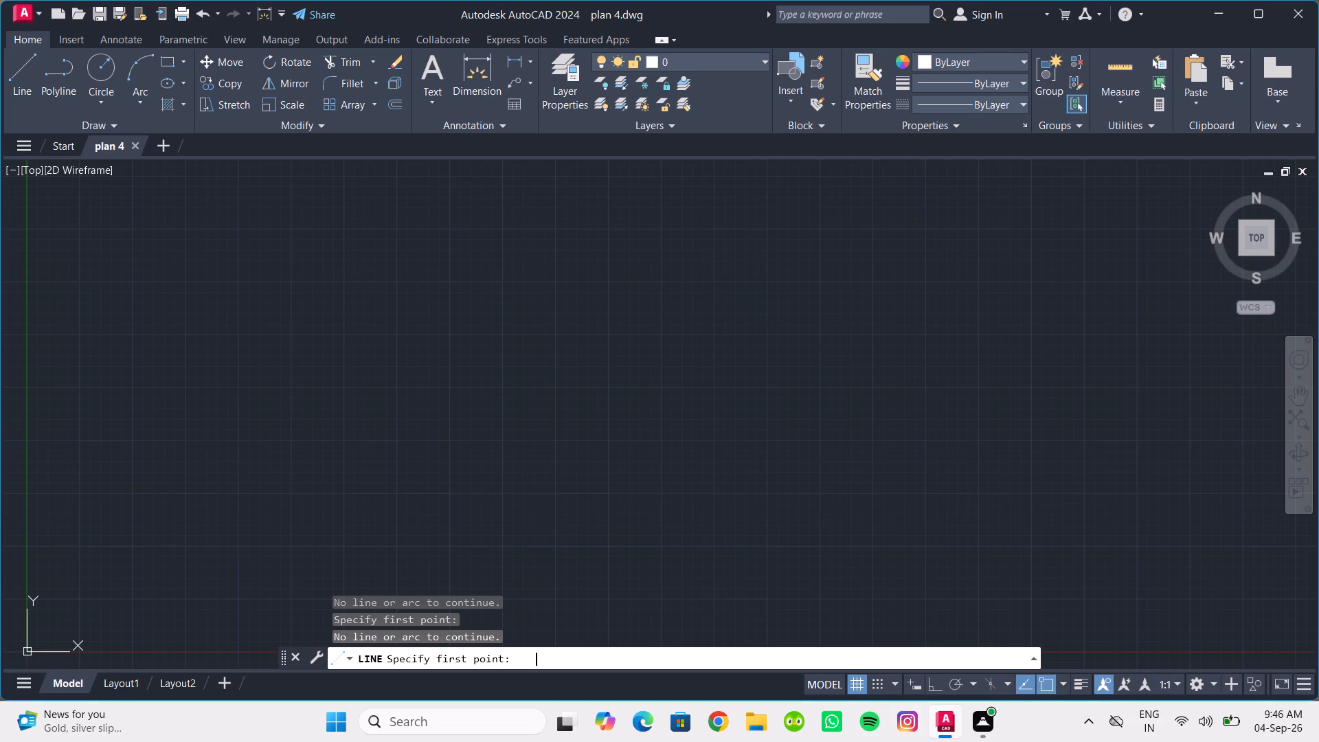
pyautogui.click(657, 288)
pyautogui.tripleClick(656, 288)
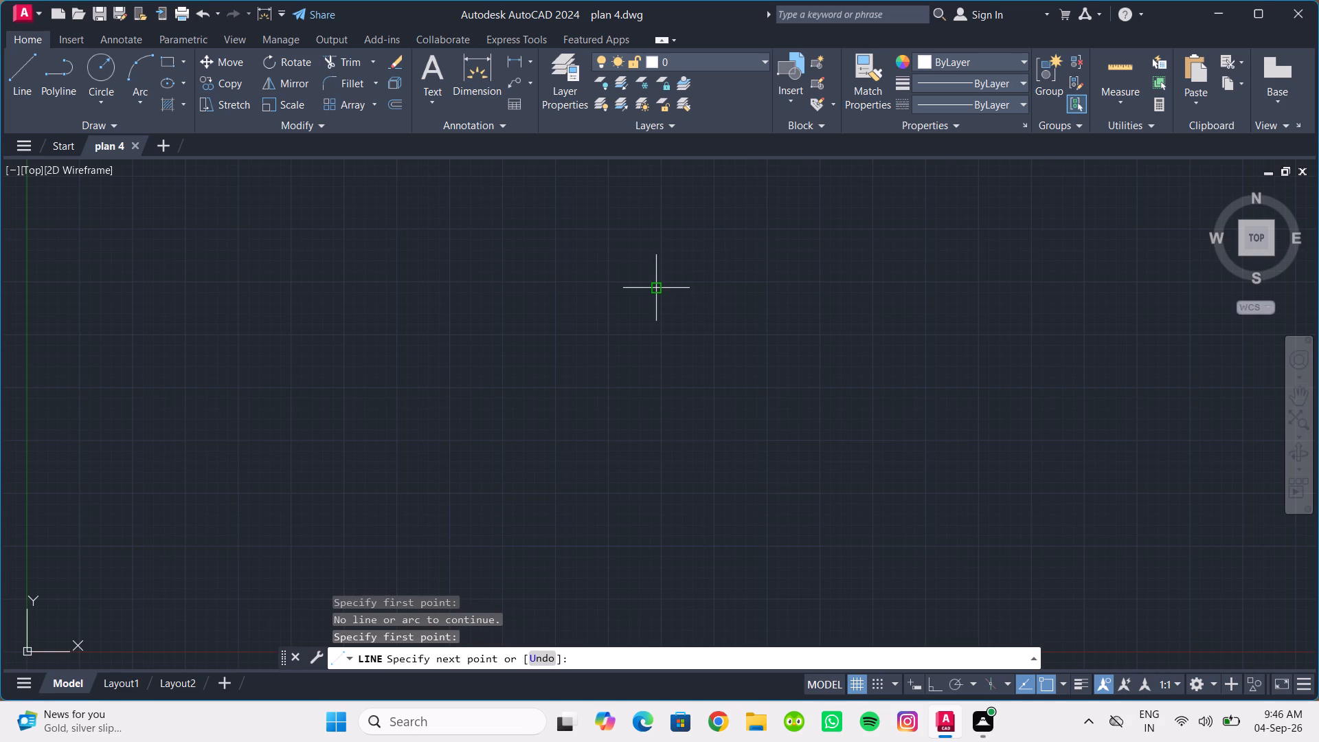
pyautogui.tripleClick(656, 288)
pyautogui.tripleClick(656, 288)
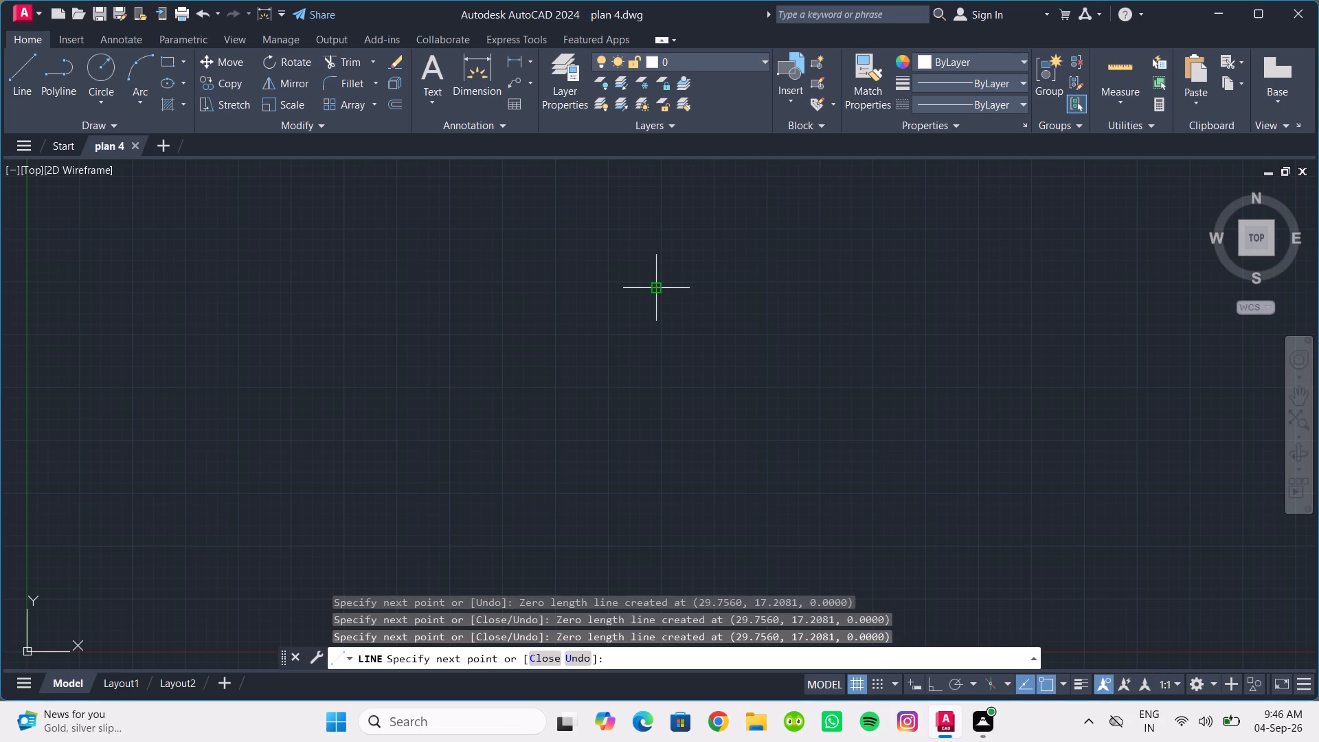
pyautogui.press('Escape')
pyautogui.press('Escape')
pyautogui.press('Escape')
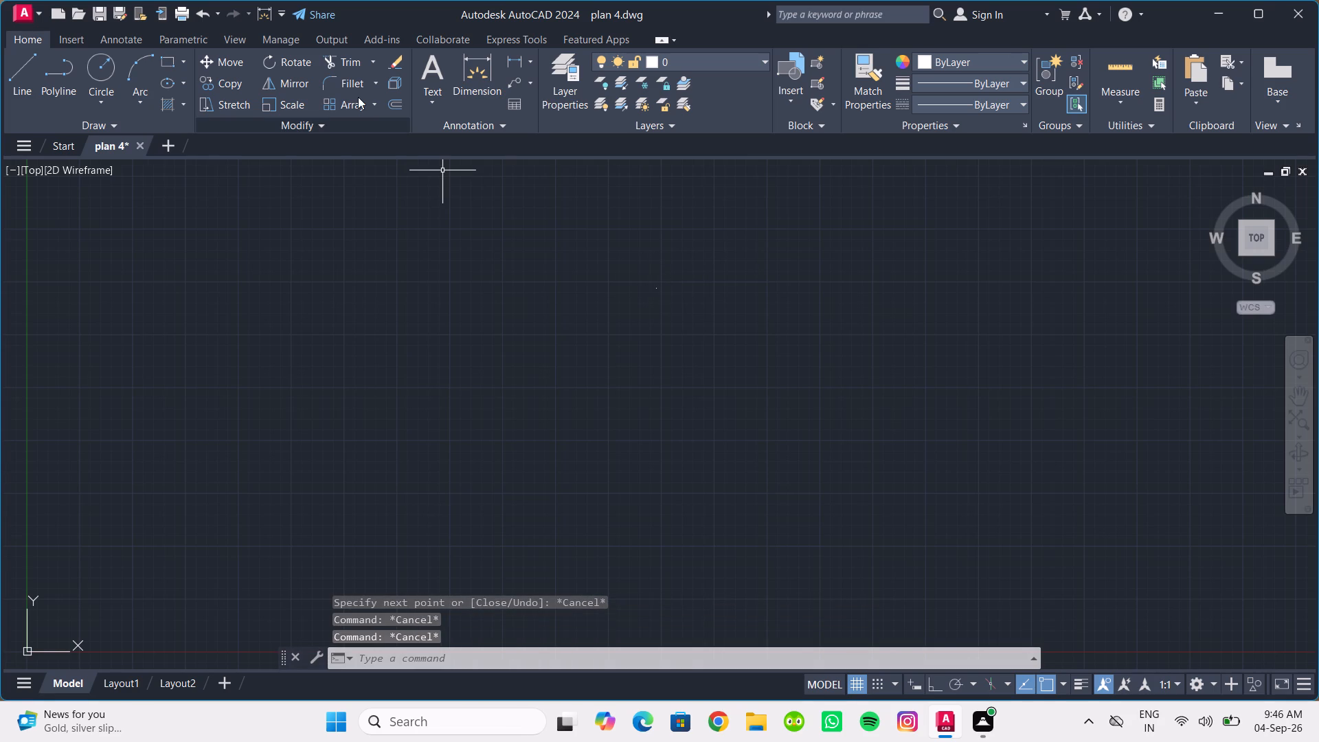
# Save the plan 4 drawing under its existing name.
pyautogui.click(100, 17)
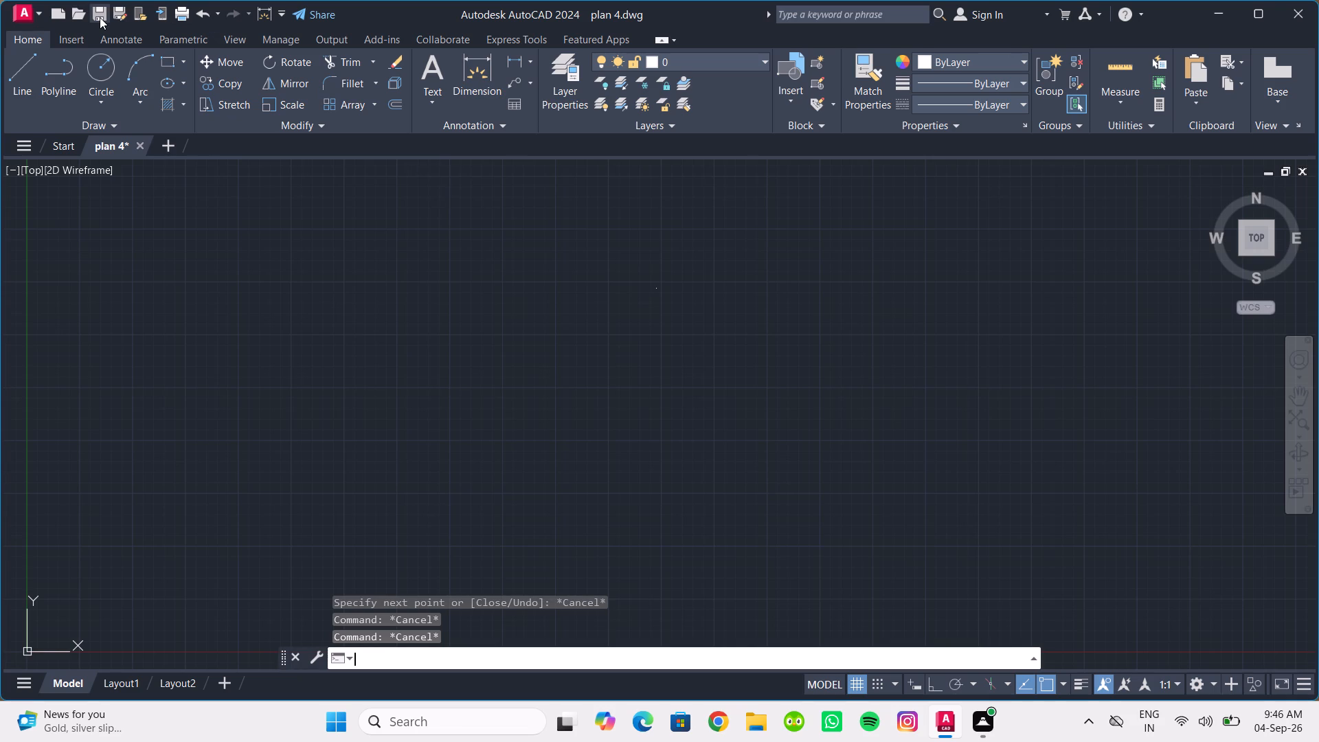
pyautogui.click(398, 378)
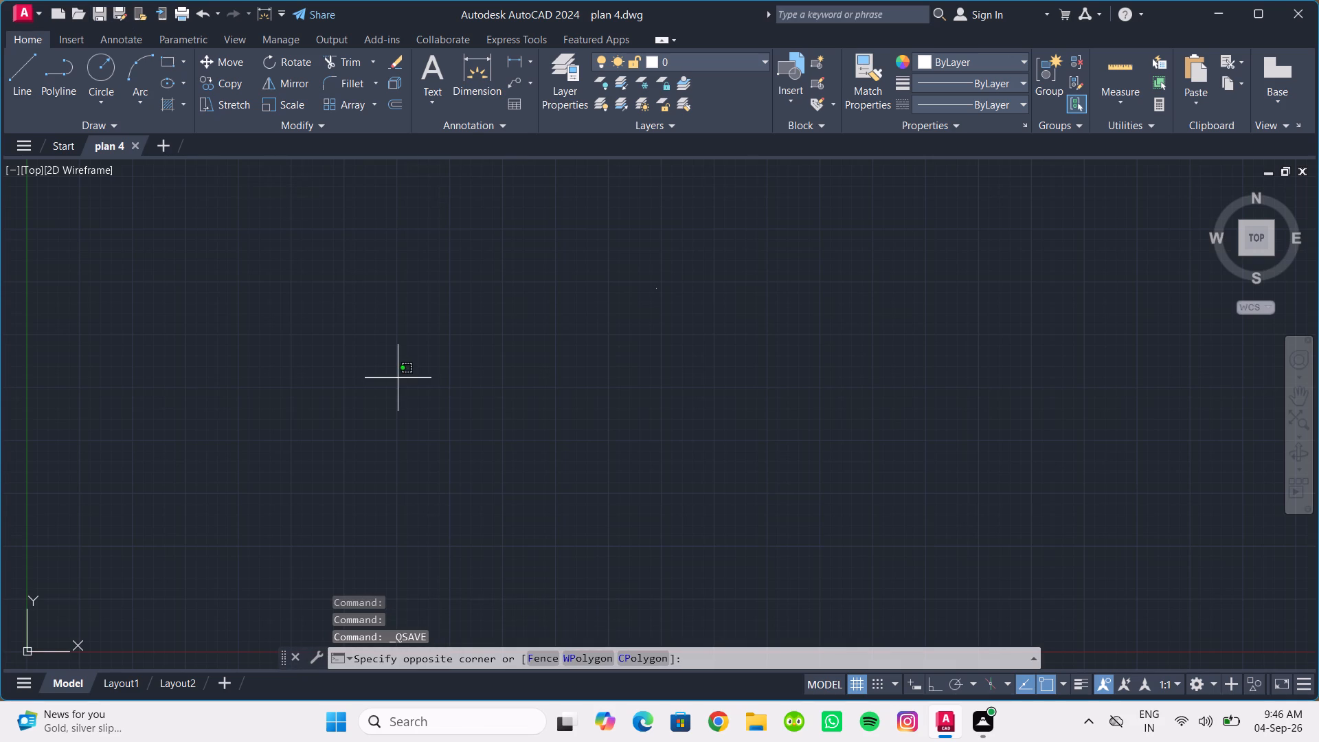
pyautogui.click(398, 378)
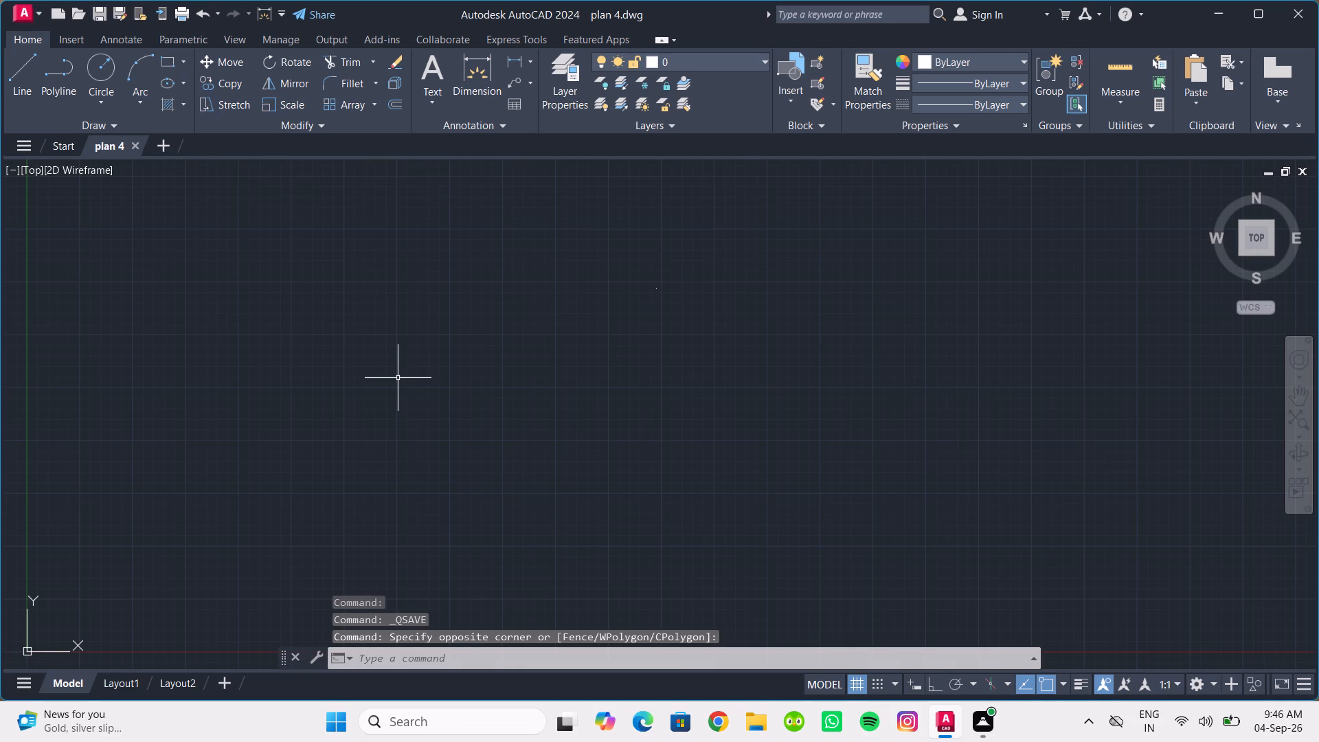
# Save the plan 4 drawing again under its existing name, repeating the quick save several times.
pyautogui.press('space')
pyautogui.press('space')
pyautogui.press('space')
pyautogui.press('space')
pyautogui.press('space')
pyautogui.press('space')
pyautogui.press('space')
pyautogui.press('space')
pyautogui.press('space')
pyautogui.press('space')
pyautogui.press('space')
pyautogui.press('space')
pyautogui.press('space')
pyautogui.press('space')
pyautogui.press('space')
pyautogui.press('space')
pyautogui.press('space')
pyautogui.press('space')
pyautogui.press('space')
pyautogui.press('space')
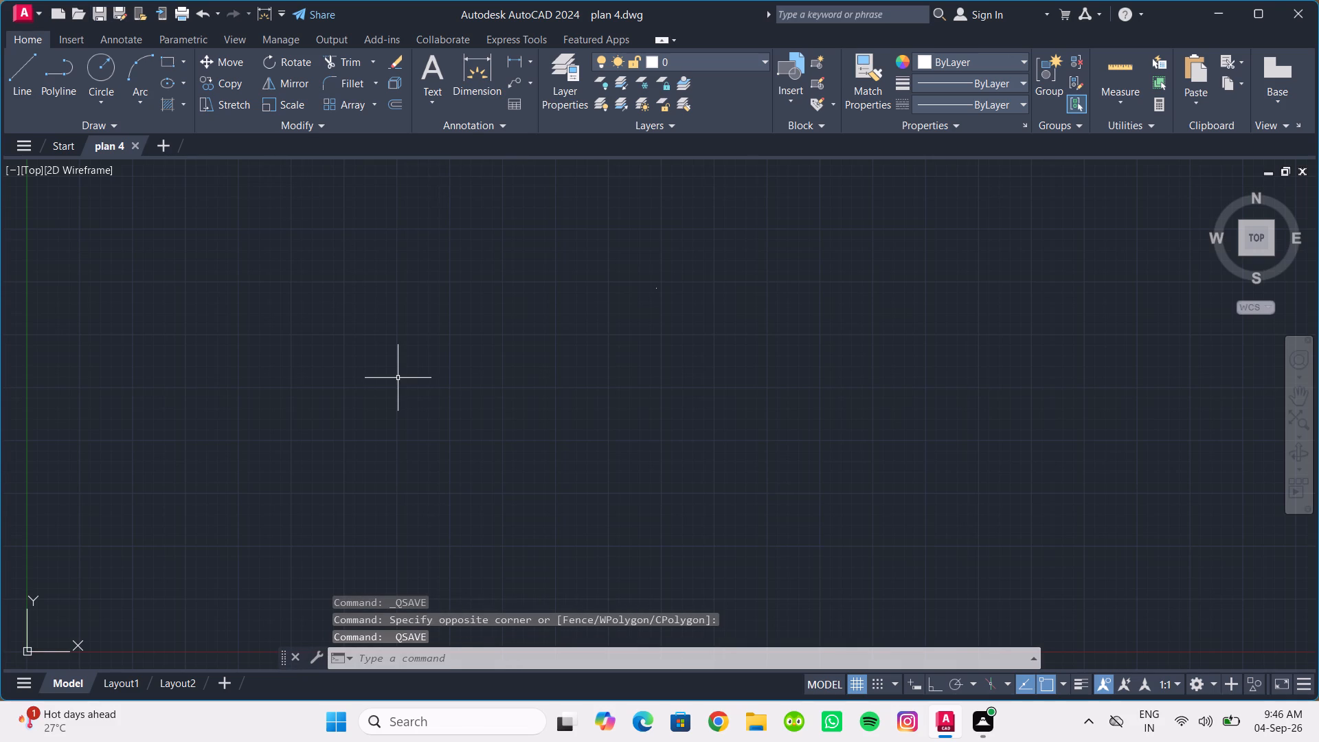
pyautogui.tripleClick(353, 394)
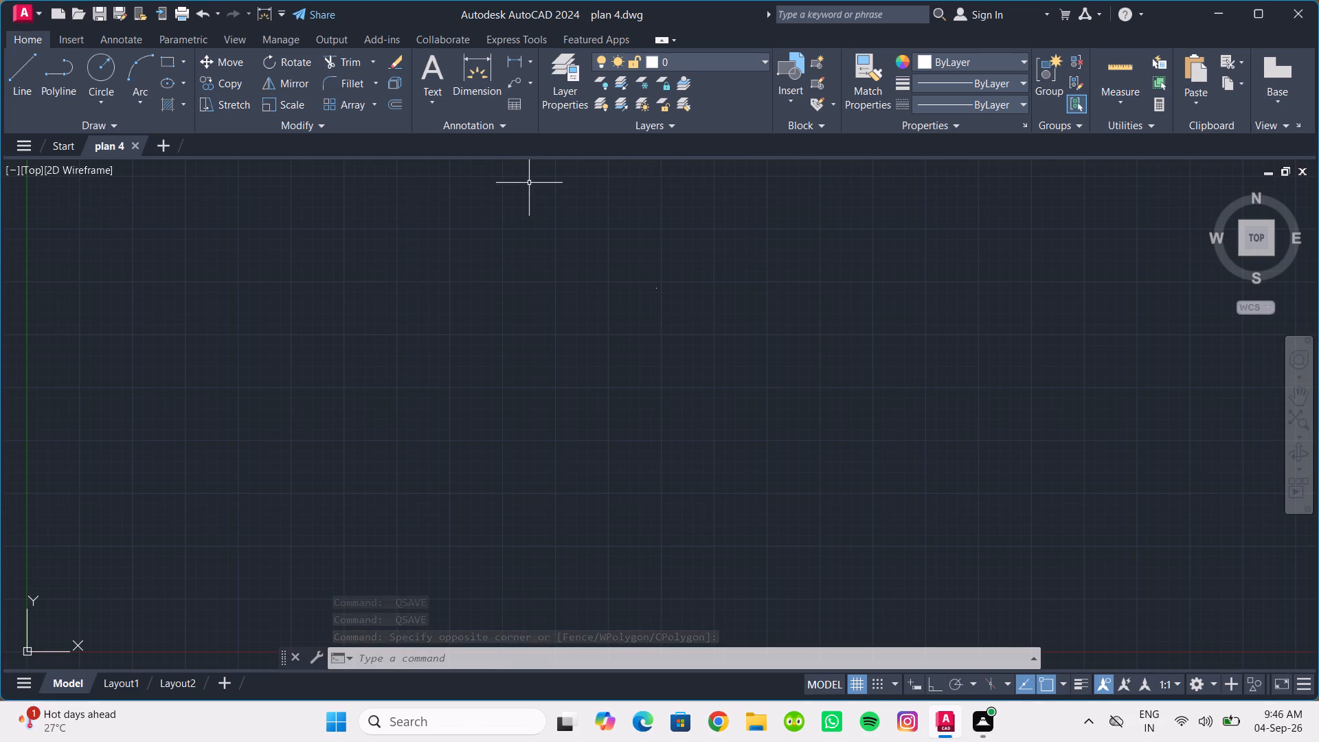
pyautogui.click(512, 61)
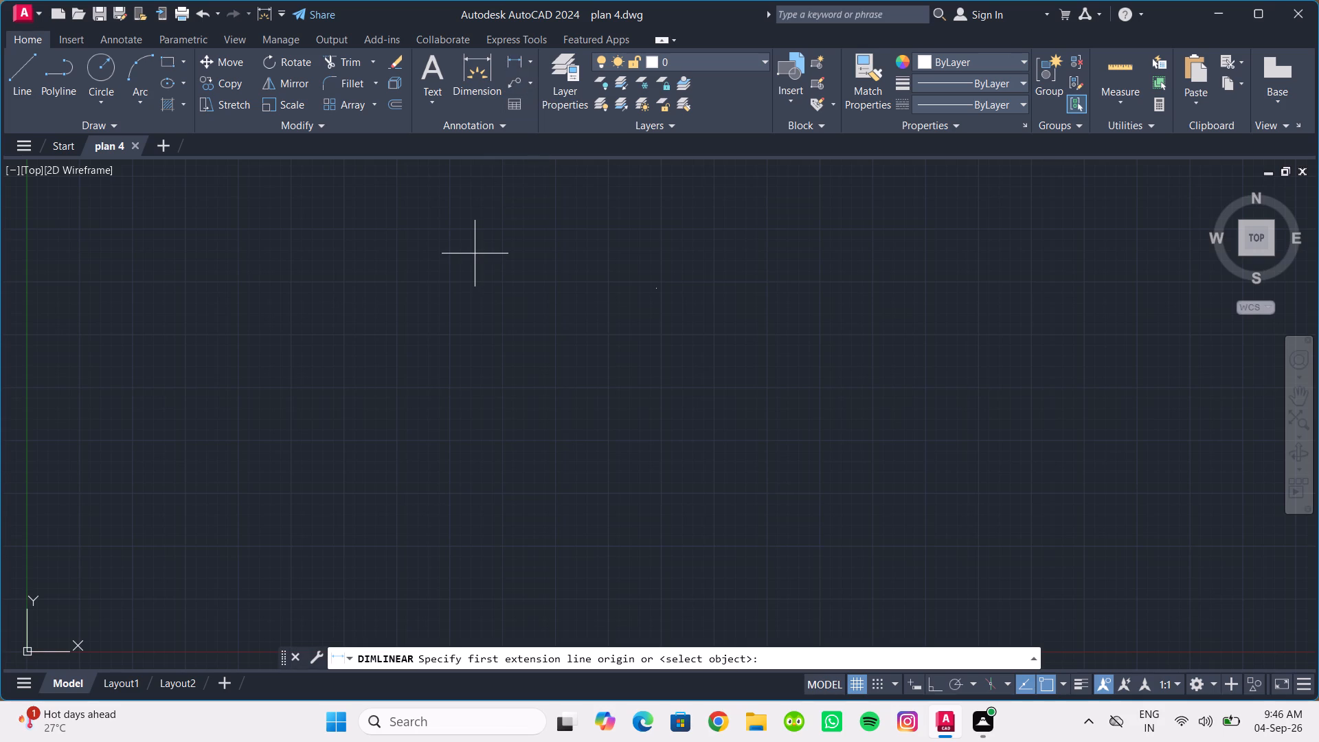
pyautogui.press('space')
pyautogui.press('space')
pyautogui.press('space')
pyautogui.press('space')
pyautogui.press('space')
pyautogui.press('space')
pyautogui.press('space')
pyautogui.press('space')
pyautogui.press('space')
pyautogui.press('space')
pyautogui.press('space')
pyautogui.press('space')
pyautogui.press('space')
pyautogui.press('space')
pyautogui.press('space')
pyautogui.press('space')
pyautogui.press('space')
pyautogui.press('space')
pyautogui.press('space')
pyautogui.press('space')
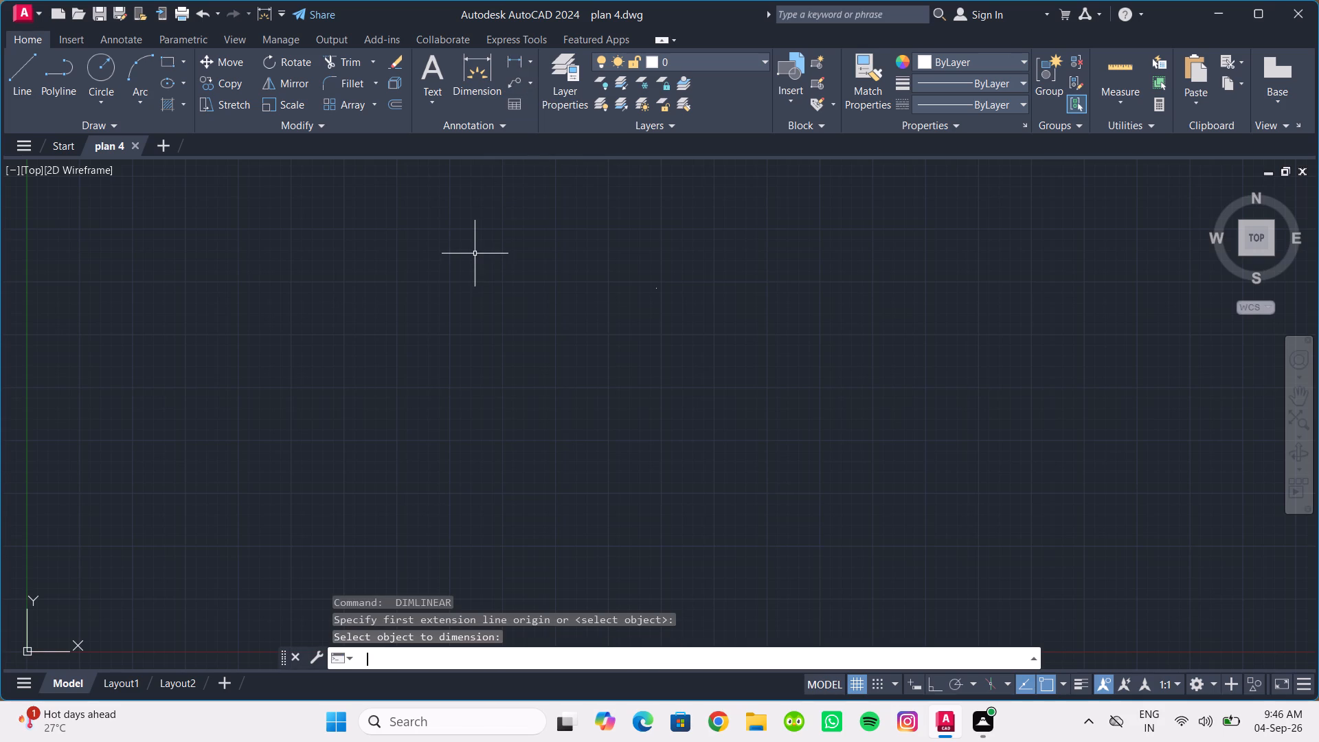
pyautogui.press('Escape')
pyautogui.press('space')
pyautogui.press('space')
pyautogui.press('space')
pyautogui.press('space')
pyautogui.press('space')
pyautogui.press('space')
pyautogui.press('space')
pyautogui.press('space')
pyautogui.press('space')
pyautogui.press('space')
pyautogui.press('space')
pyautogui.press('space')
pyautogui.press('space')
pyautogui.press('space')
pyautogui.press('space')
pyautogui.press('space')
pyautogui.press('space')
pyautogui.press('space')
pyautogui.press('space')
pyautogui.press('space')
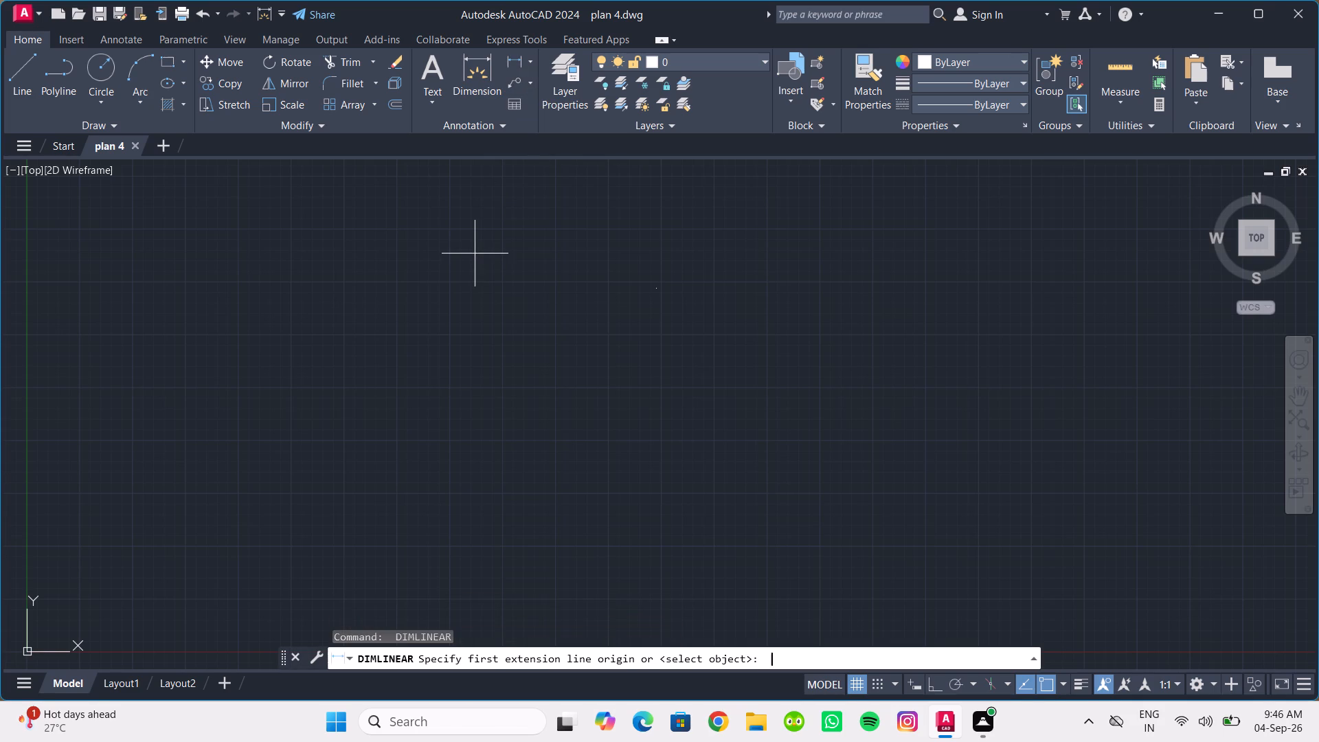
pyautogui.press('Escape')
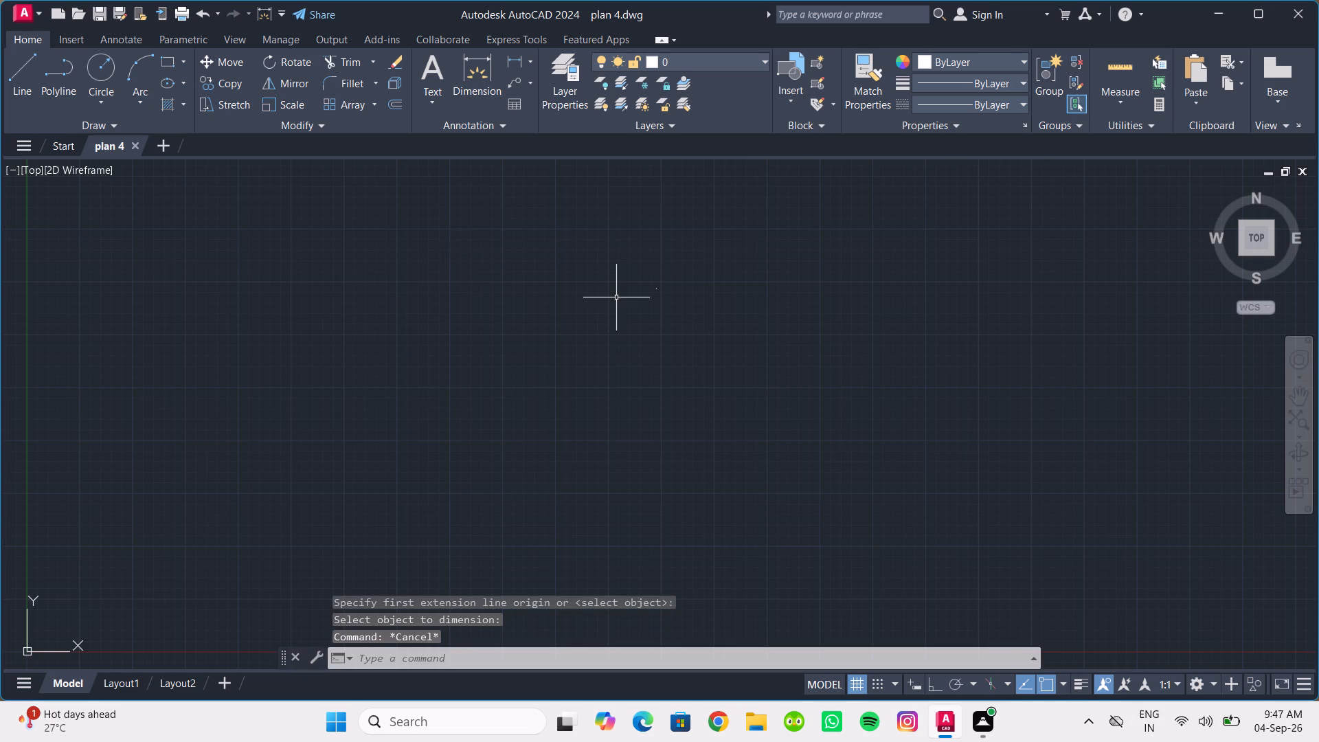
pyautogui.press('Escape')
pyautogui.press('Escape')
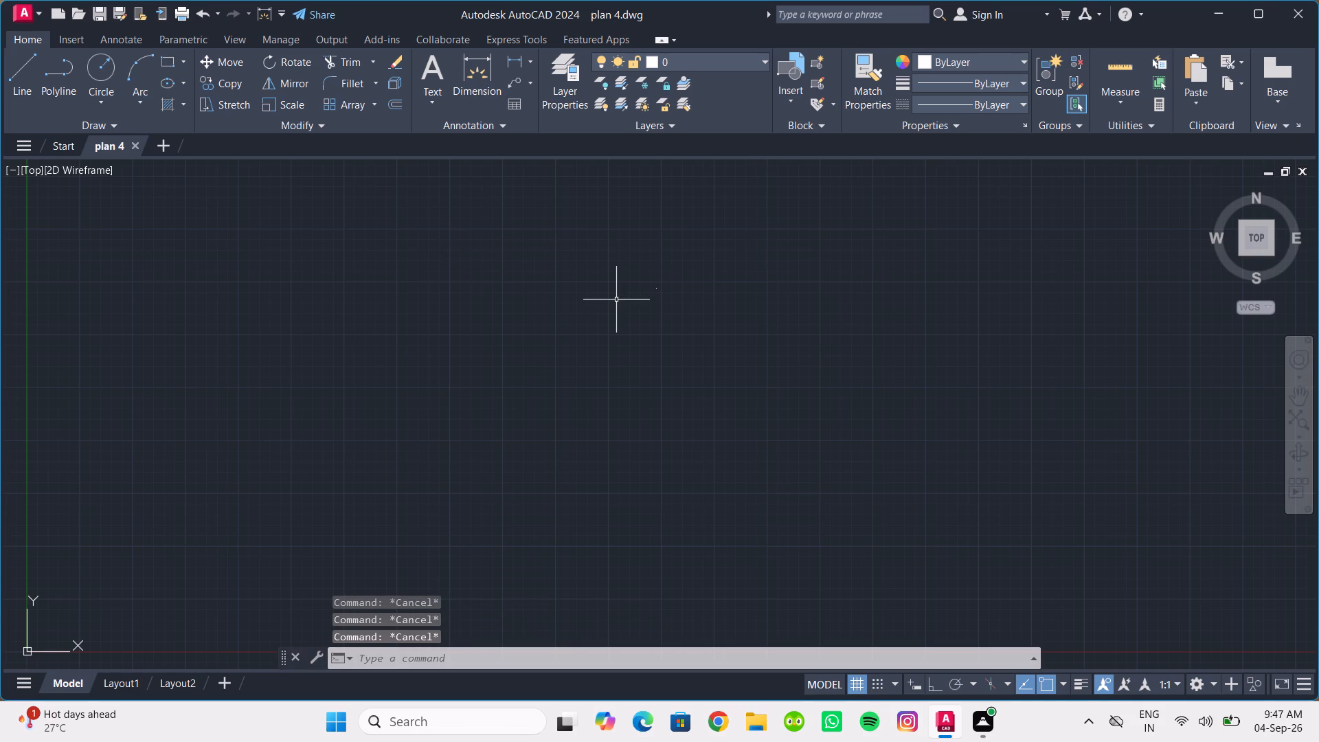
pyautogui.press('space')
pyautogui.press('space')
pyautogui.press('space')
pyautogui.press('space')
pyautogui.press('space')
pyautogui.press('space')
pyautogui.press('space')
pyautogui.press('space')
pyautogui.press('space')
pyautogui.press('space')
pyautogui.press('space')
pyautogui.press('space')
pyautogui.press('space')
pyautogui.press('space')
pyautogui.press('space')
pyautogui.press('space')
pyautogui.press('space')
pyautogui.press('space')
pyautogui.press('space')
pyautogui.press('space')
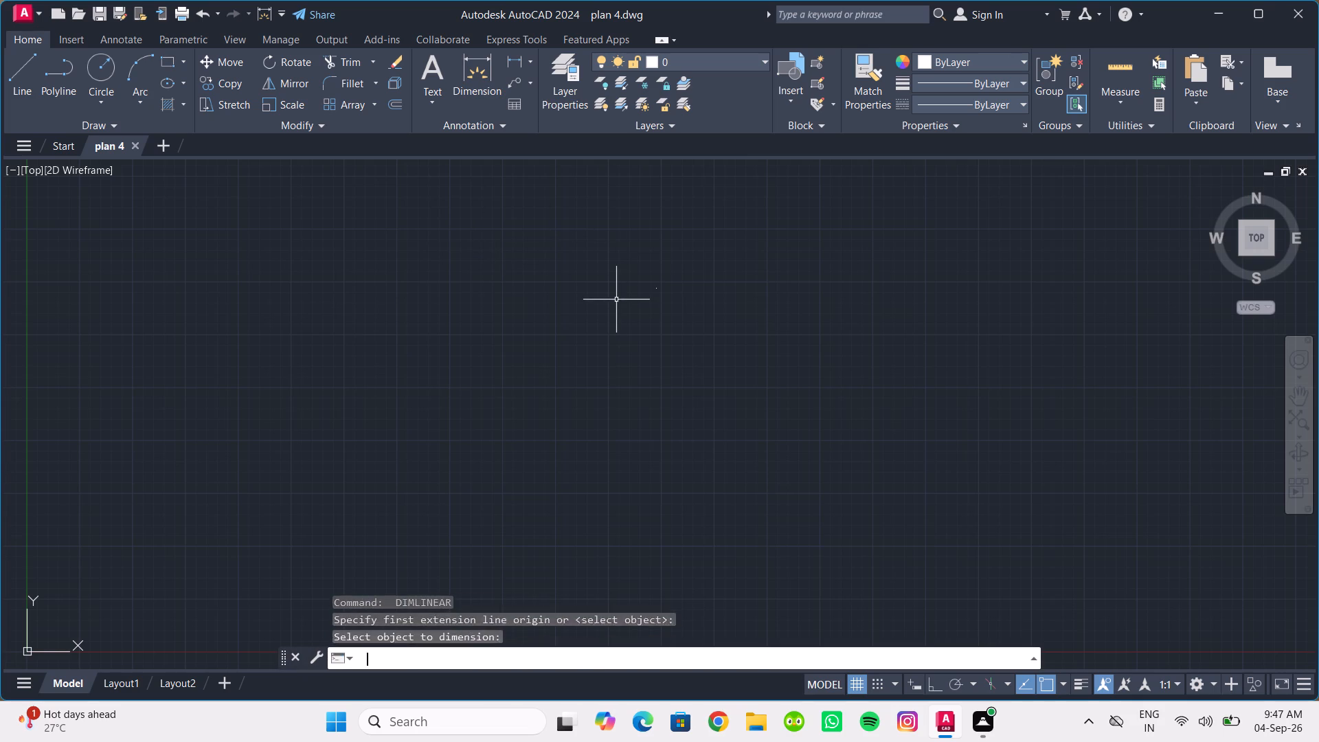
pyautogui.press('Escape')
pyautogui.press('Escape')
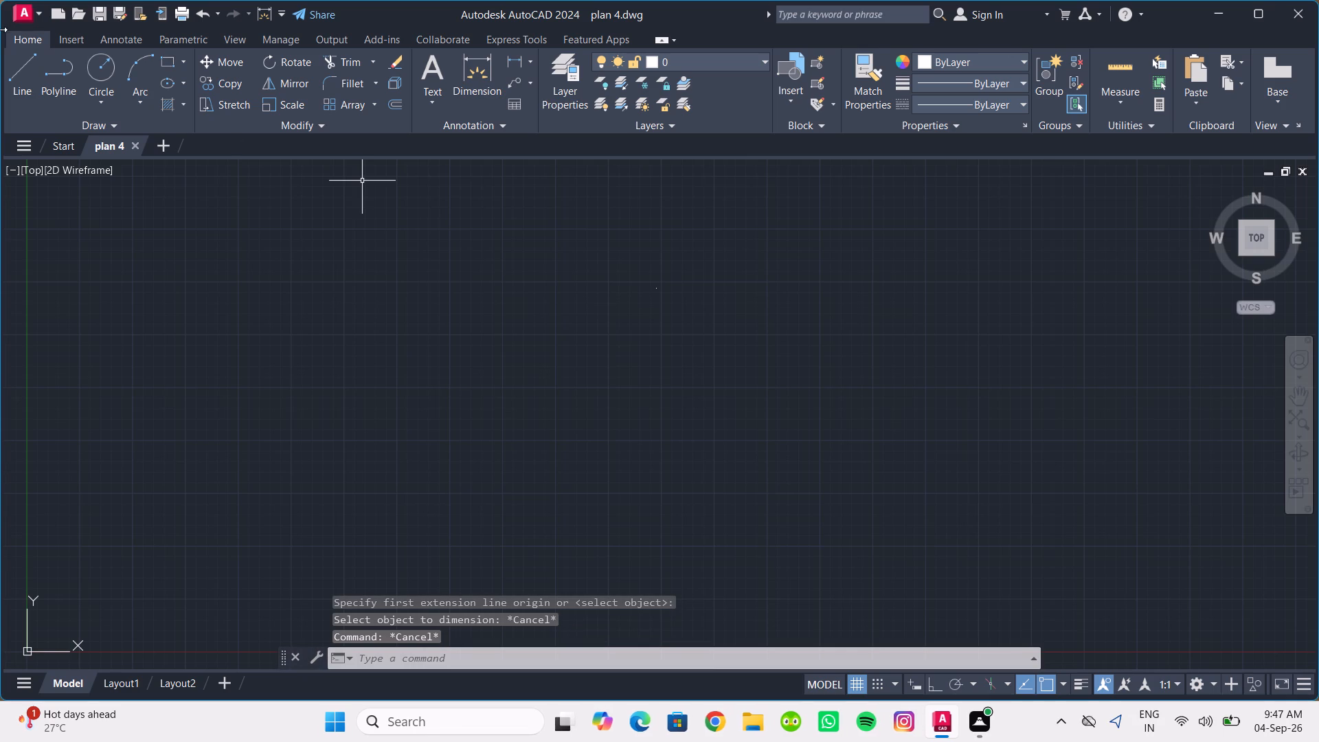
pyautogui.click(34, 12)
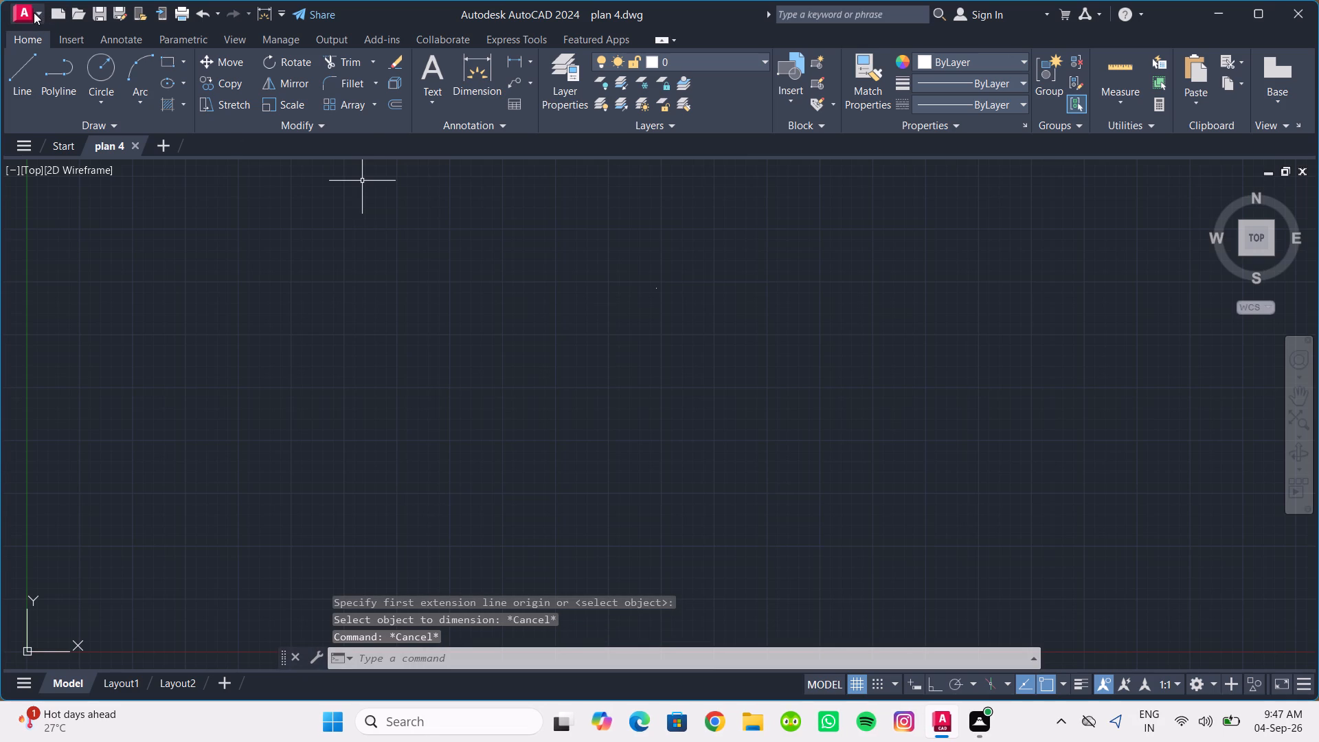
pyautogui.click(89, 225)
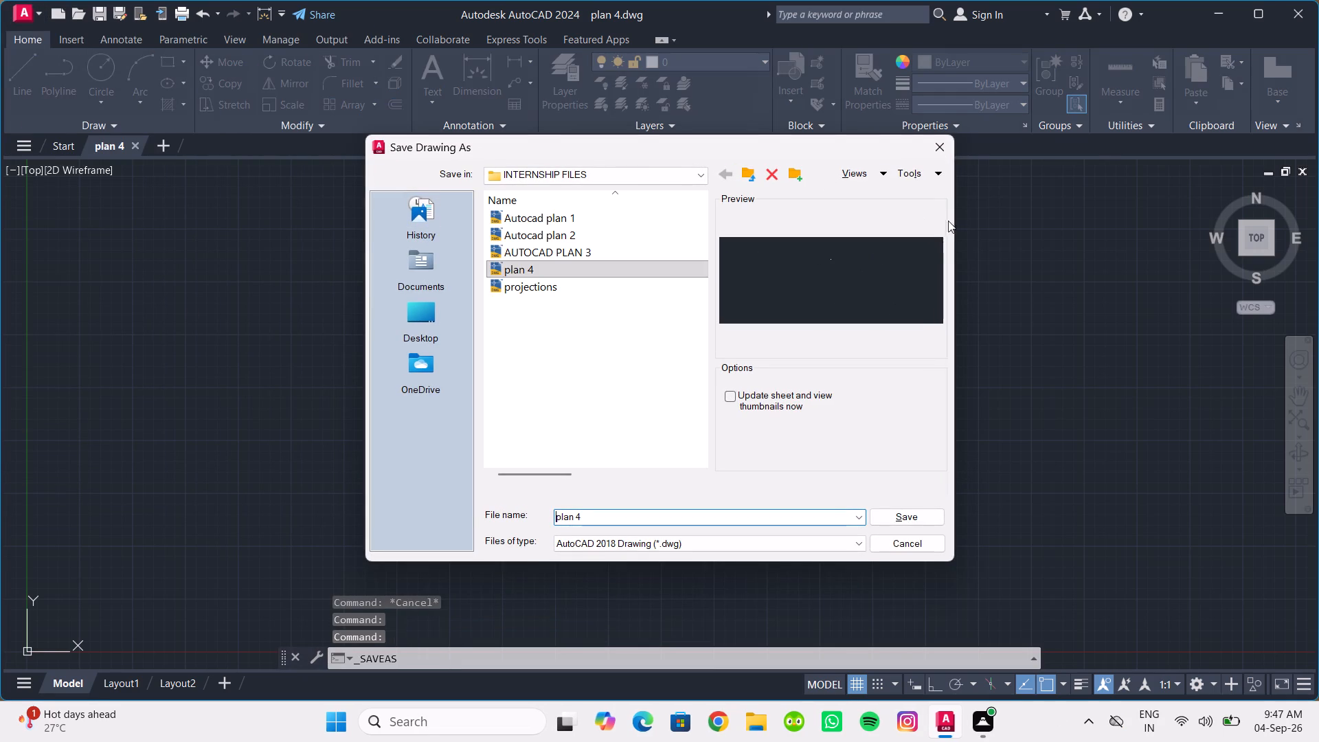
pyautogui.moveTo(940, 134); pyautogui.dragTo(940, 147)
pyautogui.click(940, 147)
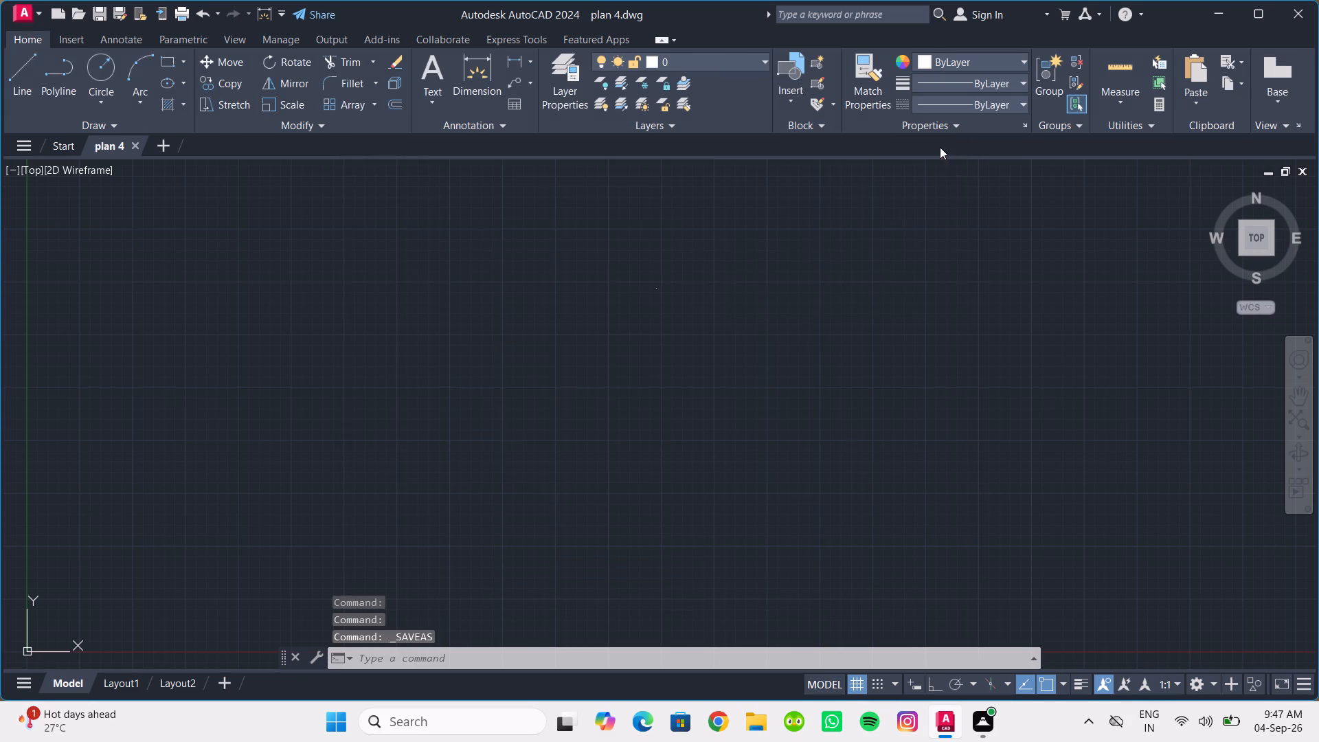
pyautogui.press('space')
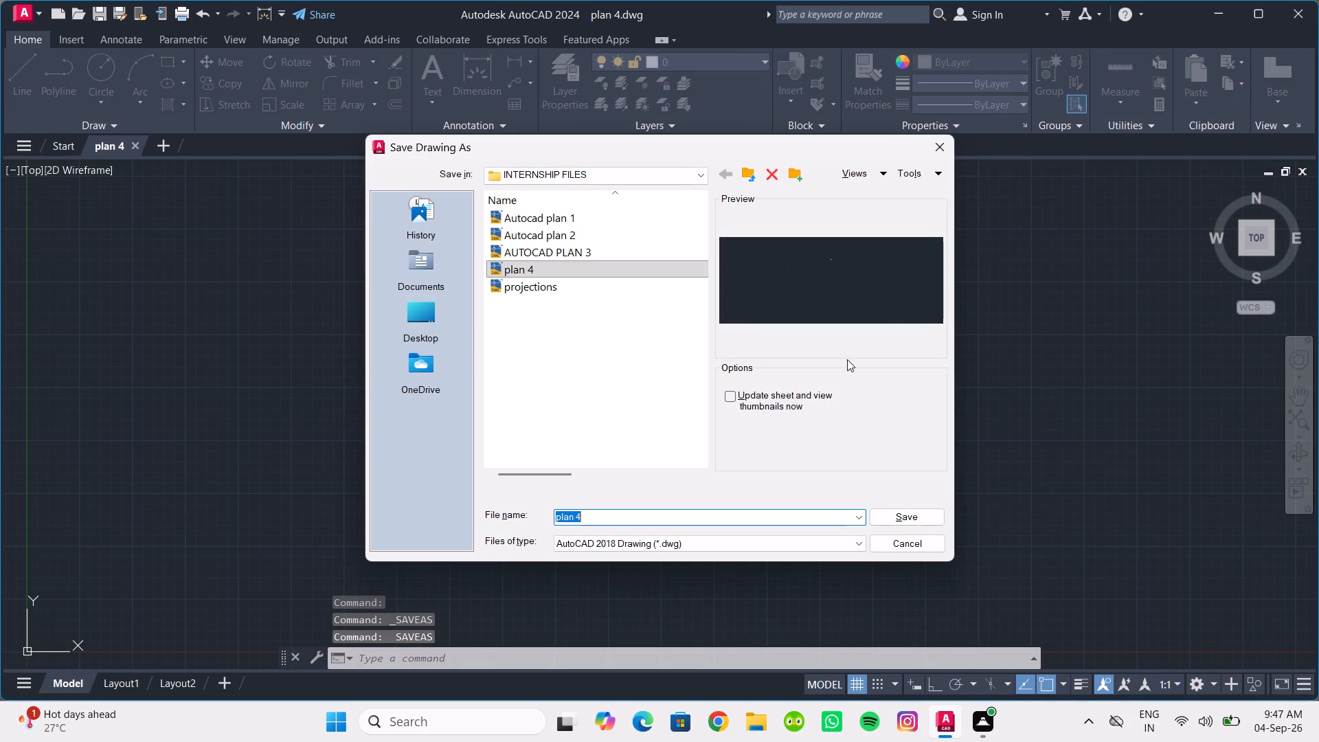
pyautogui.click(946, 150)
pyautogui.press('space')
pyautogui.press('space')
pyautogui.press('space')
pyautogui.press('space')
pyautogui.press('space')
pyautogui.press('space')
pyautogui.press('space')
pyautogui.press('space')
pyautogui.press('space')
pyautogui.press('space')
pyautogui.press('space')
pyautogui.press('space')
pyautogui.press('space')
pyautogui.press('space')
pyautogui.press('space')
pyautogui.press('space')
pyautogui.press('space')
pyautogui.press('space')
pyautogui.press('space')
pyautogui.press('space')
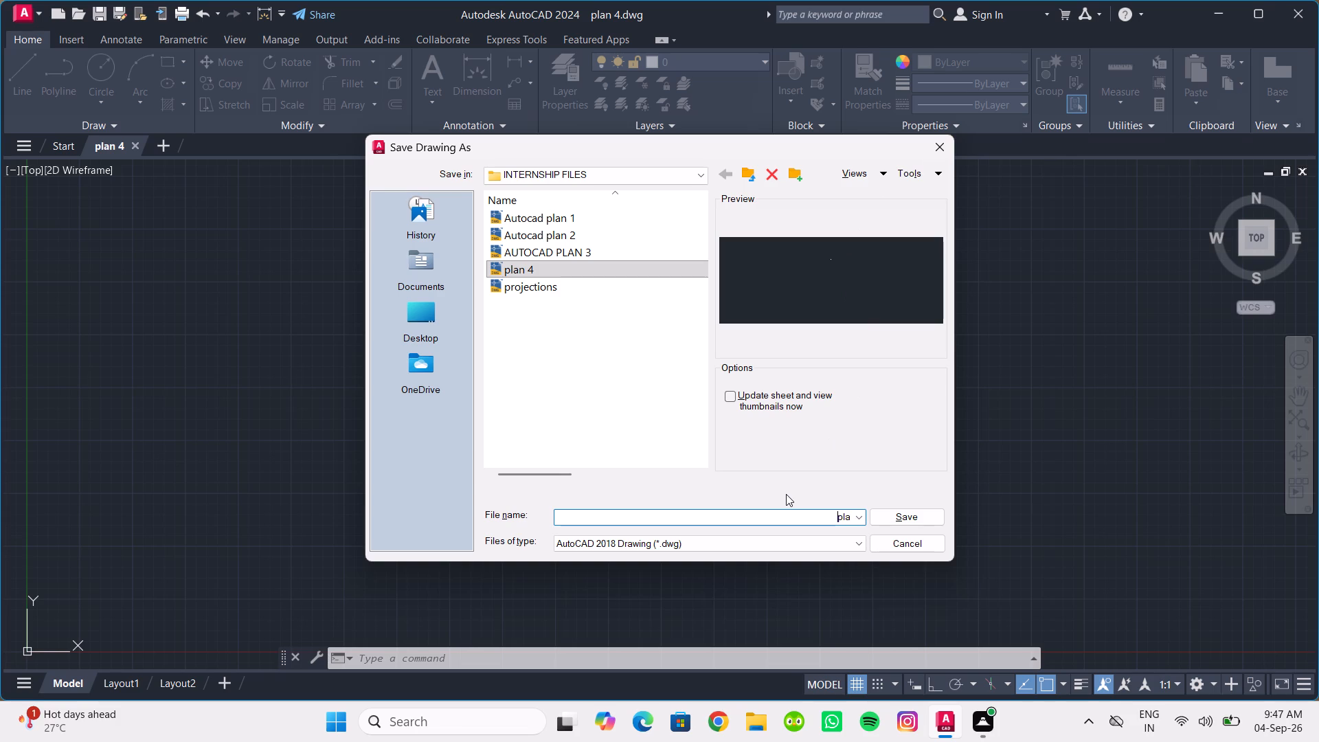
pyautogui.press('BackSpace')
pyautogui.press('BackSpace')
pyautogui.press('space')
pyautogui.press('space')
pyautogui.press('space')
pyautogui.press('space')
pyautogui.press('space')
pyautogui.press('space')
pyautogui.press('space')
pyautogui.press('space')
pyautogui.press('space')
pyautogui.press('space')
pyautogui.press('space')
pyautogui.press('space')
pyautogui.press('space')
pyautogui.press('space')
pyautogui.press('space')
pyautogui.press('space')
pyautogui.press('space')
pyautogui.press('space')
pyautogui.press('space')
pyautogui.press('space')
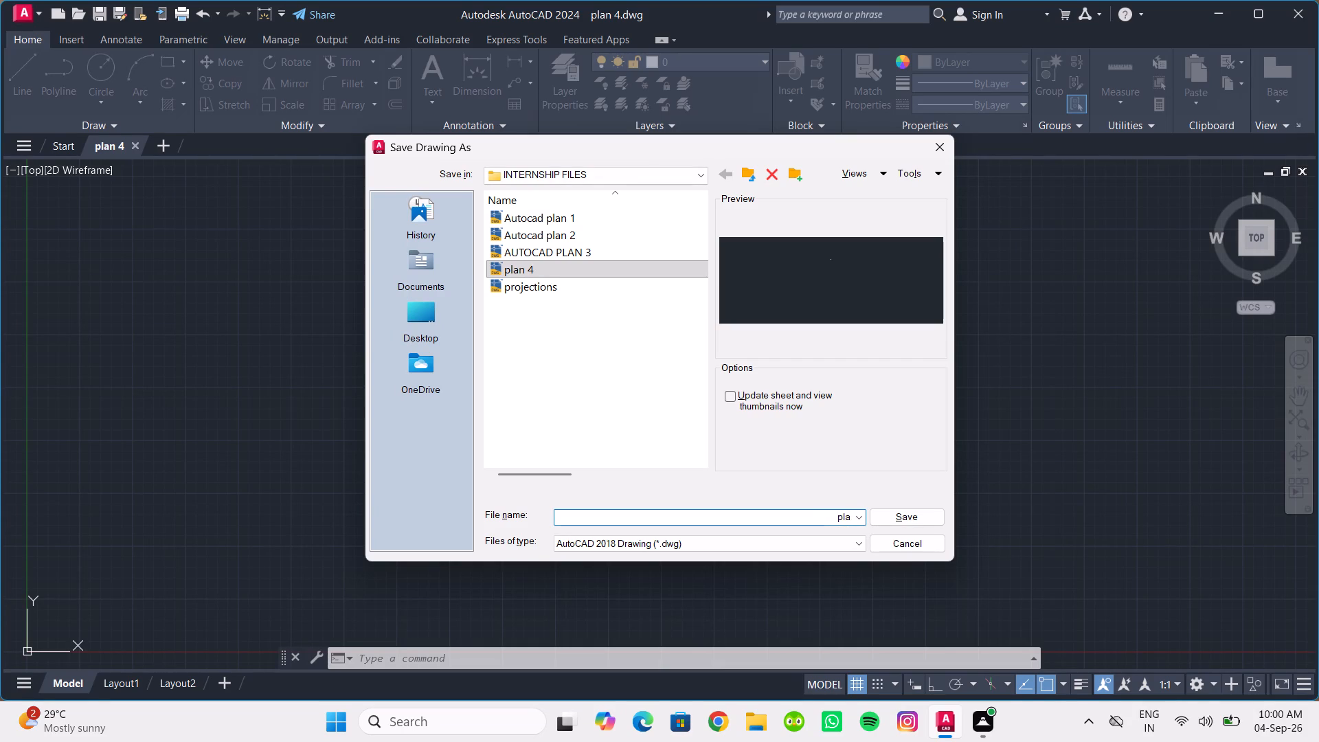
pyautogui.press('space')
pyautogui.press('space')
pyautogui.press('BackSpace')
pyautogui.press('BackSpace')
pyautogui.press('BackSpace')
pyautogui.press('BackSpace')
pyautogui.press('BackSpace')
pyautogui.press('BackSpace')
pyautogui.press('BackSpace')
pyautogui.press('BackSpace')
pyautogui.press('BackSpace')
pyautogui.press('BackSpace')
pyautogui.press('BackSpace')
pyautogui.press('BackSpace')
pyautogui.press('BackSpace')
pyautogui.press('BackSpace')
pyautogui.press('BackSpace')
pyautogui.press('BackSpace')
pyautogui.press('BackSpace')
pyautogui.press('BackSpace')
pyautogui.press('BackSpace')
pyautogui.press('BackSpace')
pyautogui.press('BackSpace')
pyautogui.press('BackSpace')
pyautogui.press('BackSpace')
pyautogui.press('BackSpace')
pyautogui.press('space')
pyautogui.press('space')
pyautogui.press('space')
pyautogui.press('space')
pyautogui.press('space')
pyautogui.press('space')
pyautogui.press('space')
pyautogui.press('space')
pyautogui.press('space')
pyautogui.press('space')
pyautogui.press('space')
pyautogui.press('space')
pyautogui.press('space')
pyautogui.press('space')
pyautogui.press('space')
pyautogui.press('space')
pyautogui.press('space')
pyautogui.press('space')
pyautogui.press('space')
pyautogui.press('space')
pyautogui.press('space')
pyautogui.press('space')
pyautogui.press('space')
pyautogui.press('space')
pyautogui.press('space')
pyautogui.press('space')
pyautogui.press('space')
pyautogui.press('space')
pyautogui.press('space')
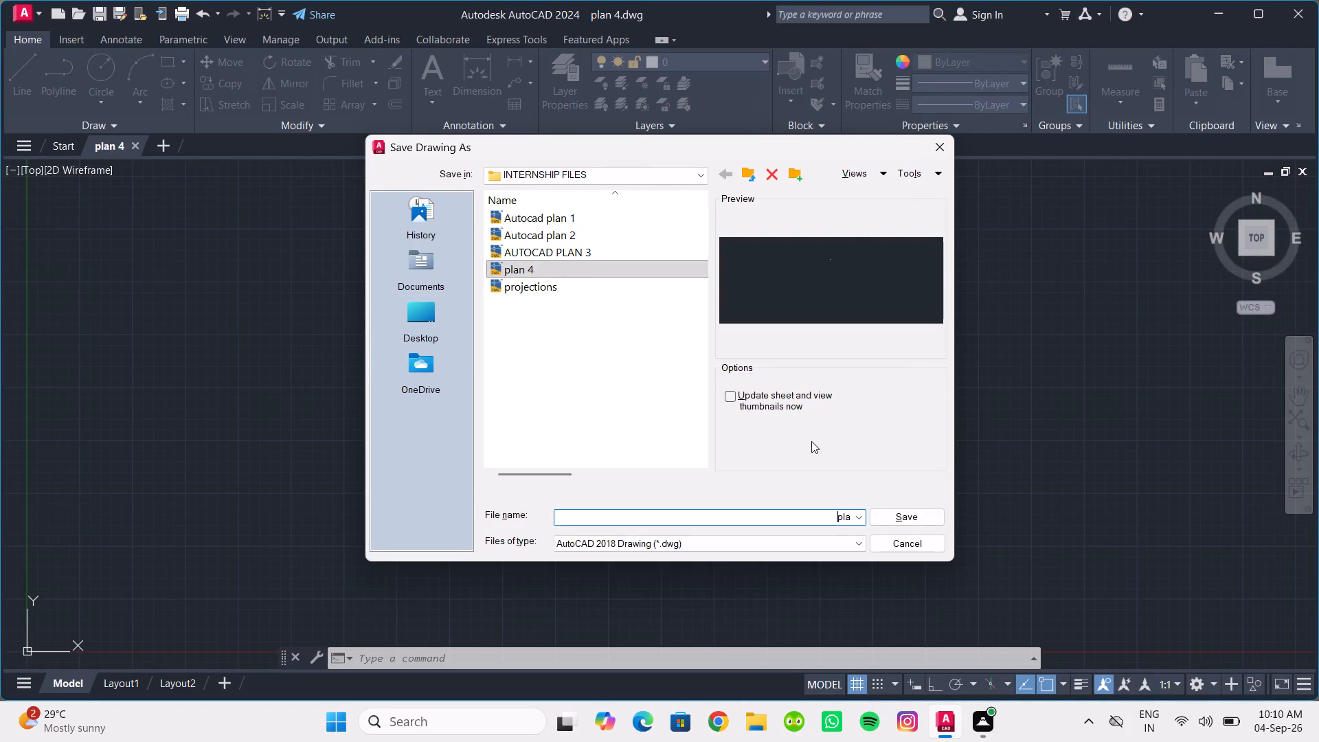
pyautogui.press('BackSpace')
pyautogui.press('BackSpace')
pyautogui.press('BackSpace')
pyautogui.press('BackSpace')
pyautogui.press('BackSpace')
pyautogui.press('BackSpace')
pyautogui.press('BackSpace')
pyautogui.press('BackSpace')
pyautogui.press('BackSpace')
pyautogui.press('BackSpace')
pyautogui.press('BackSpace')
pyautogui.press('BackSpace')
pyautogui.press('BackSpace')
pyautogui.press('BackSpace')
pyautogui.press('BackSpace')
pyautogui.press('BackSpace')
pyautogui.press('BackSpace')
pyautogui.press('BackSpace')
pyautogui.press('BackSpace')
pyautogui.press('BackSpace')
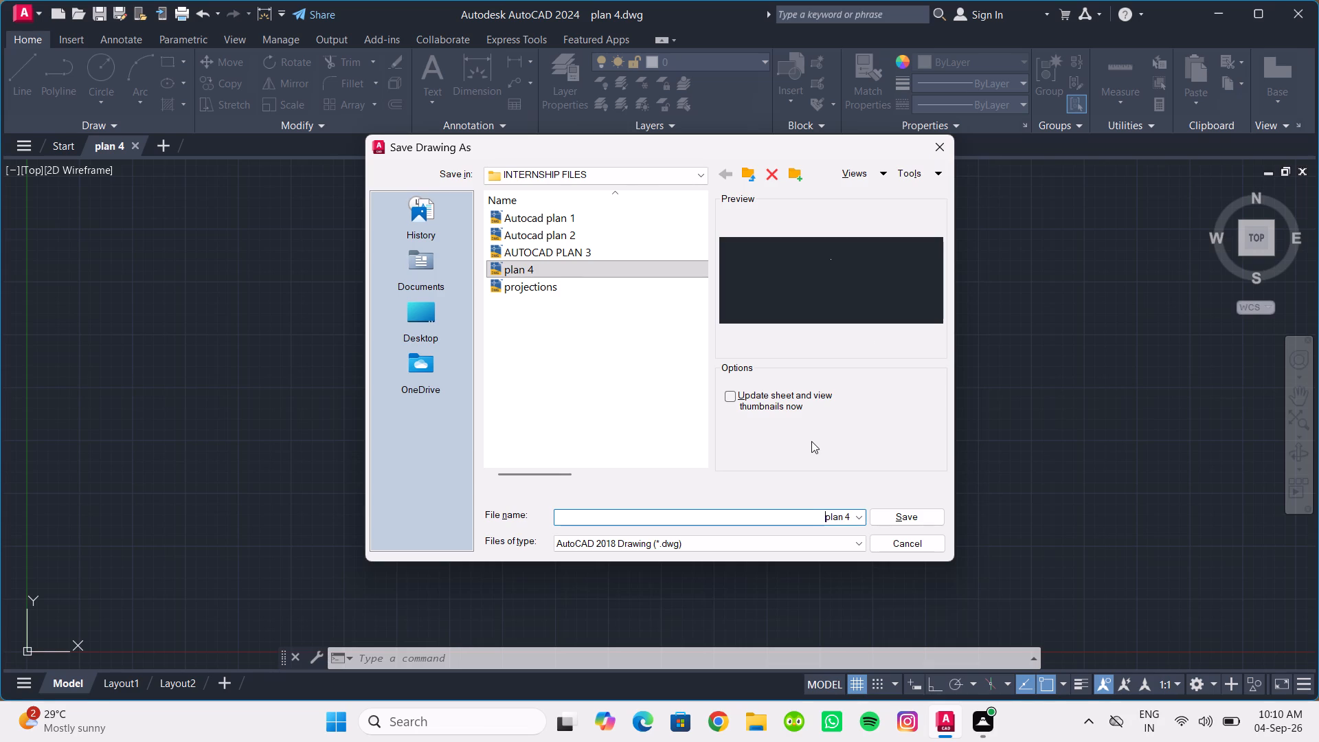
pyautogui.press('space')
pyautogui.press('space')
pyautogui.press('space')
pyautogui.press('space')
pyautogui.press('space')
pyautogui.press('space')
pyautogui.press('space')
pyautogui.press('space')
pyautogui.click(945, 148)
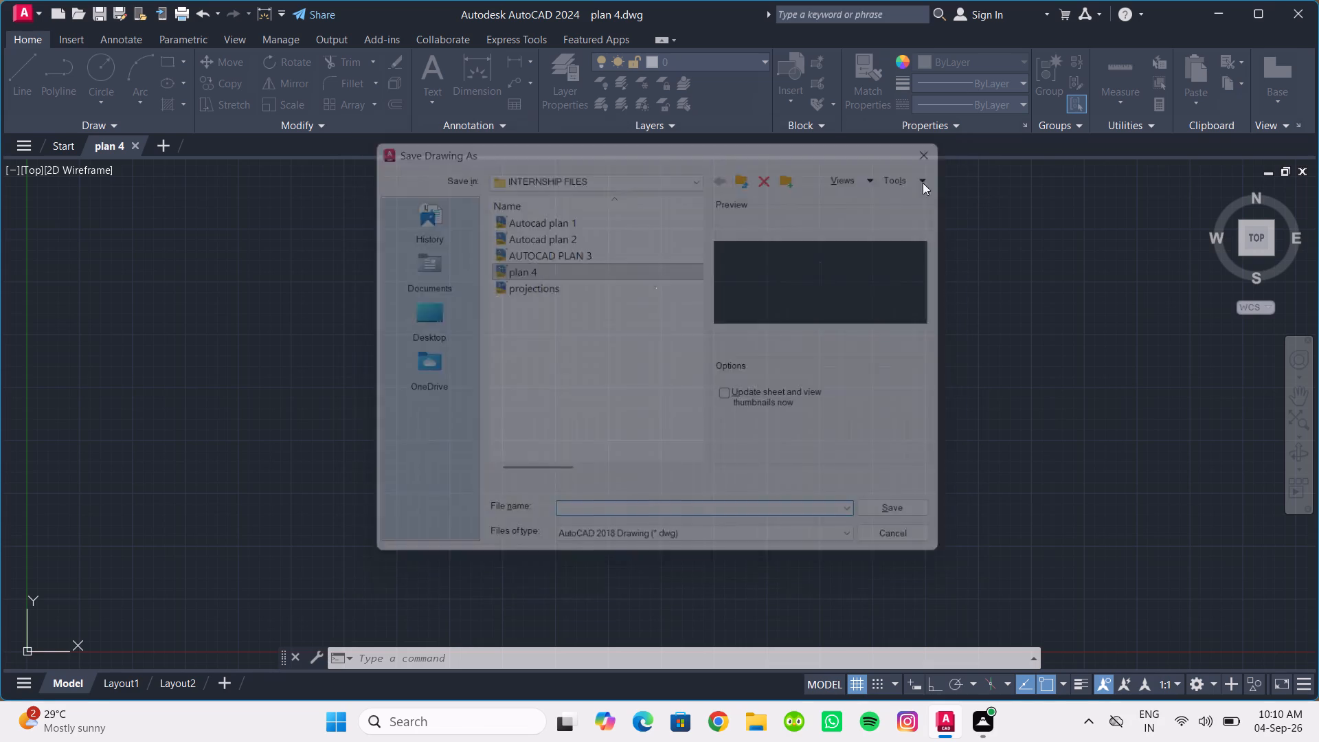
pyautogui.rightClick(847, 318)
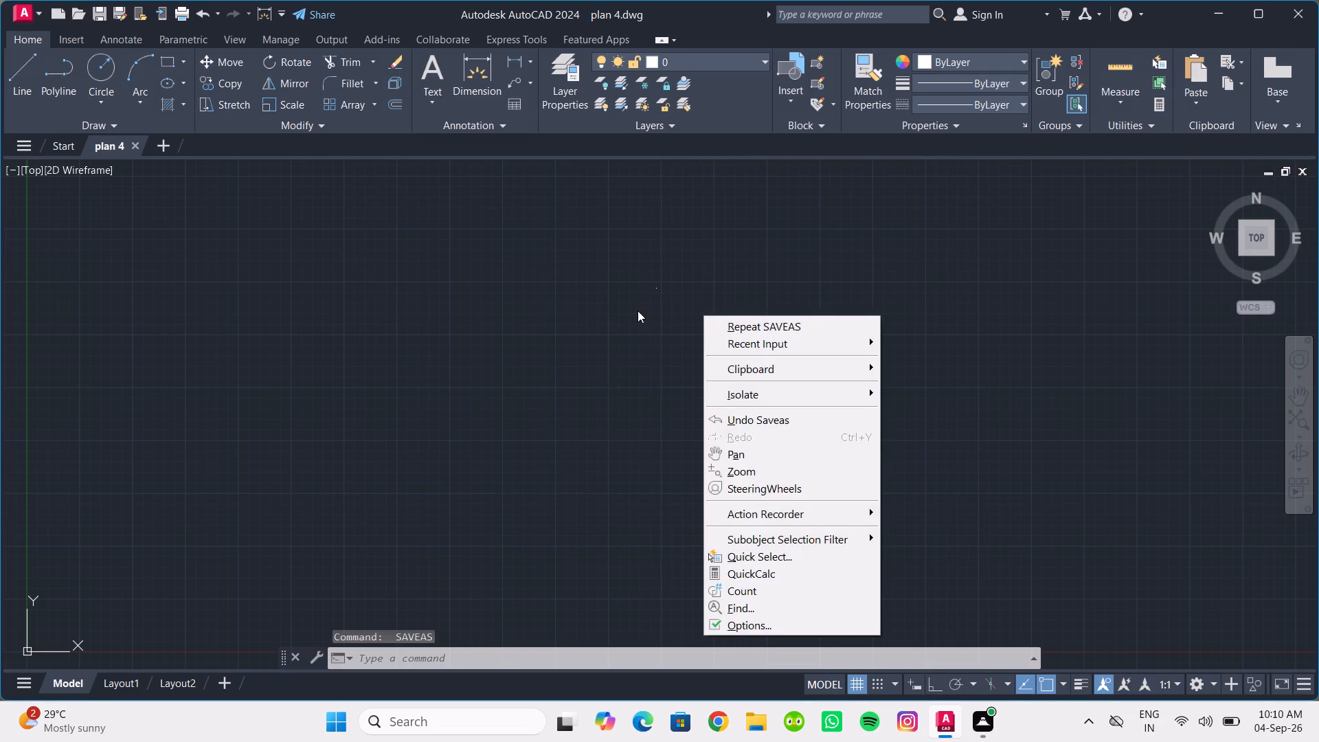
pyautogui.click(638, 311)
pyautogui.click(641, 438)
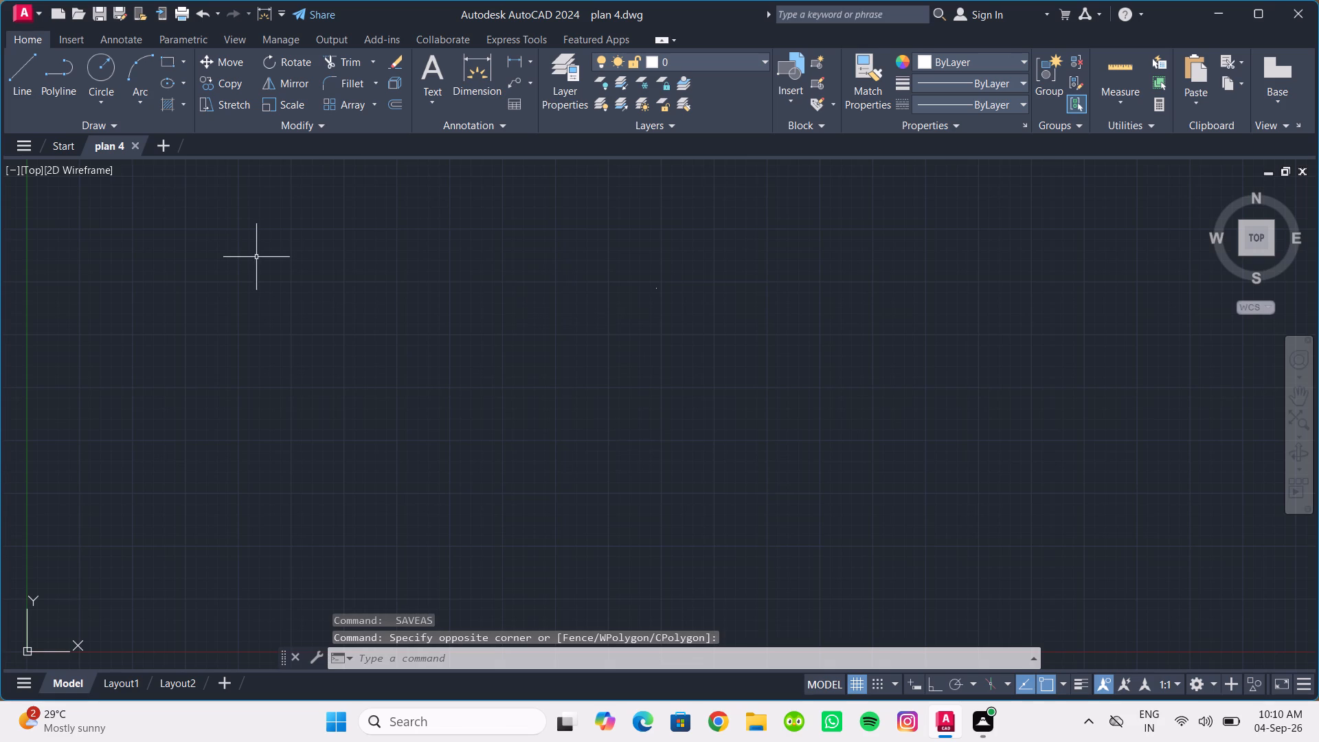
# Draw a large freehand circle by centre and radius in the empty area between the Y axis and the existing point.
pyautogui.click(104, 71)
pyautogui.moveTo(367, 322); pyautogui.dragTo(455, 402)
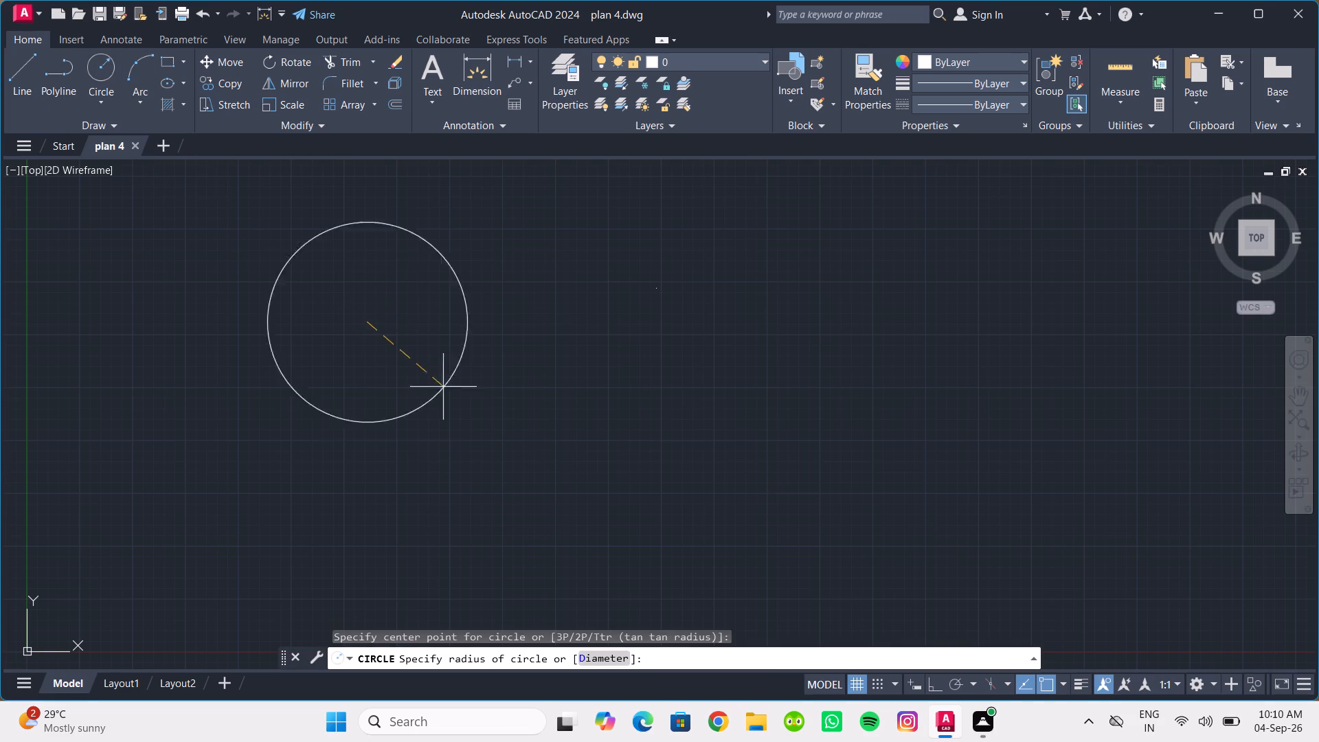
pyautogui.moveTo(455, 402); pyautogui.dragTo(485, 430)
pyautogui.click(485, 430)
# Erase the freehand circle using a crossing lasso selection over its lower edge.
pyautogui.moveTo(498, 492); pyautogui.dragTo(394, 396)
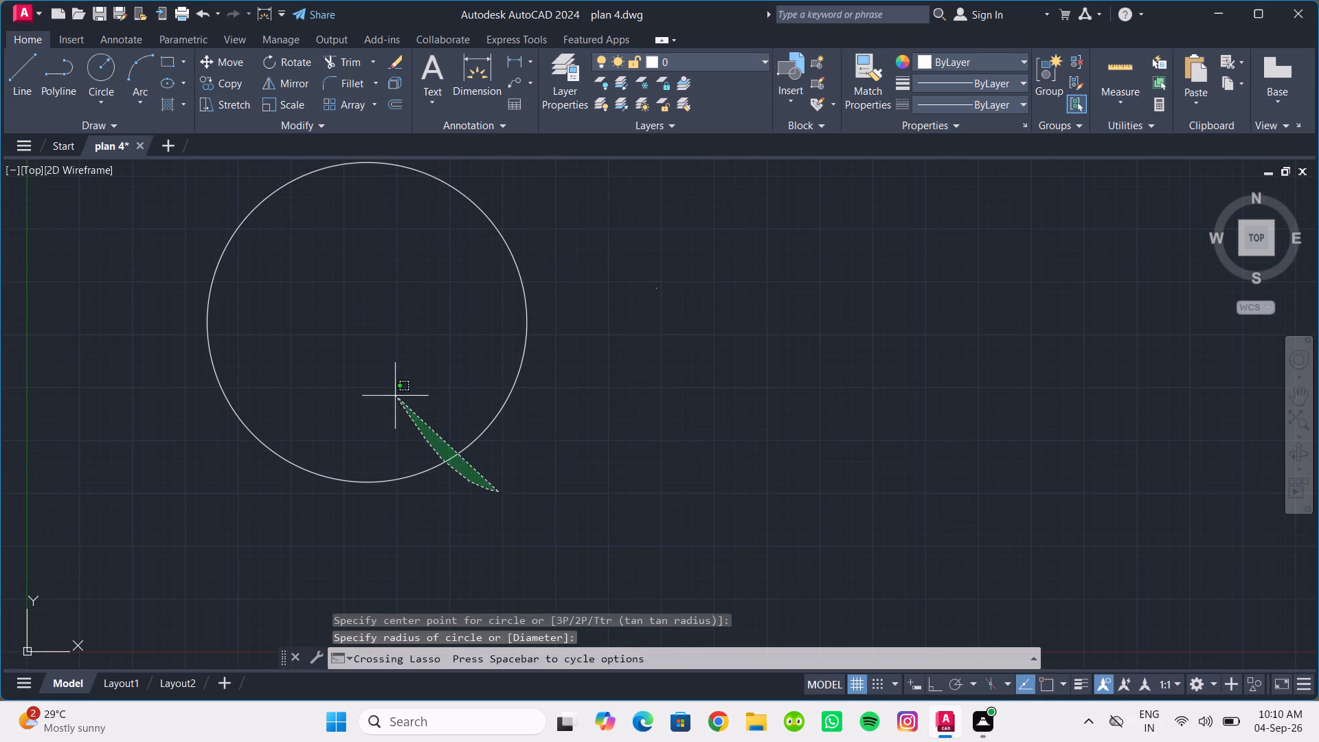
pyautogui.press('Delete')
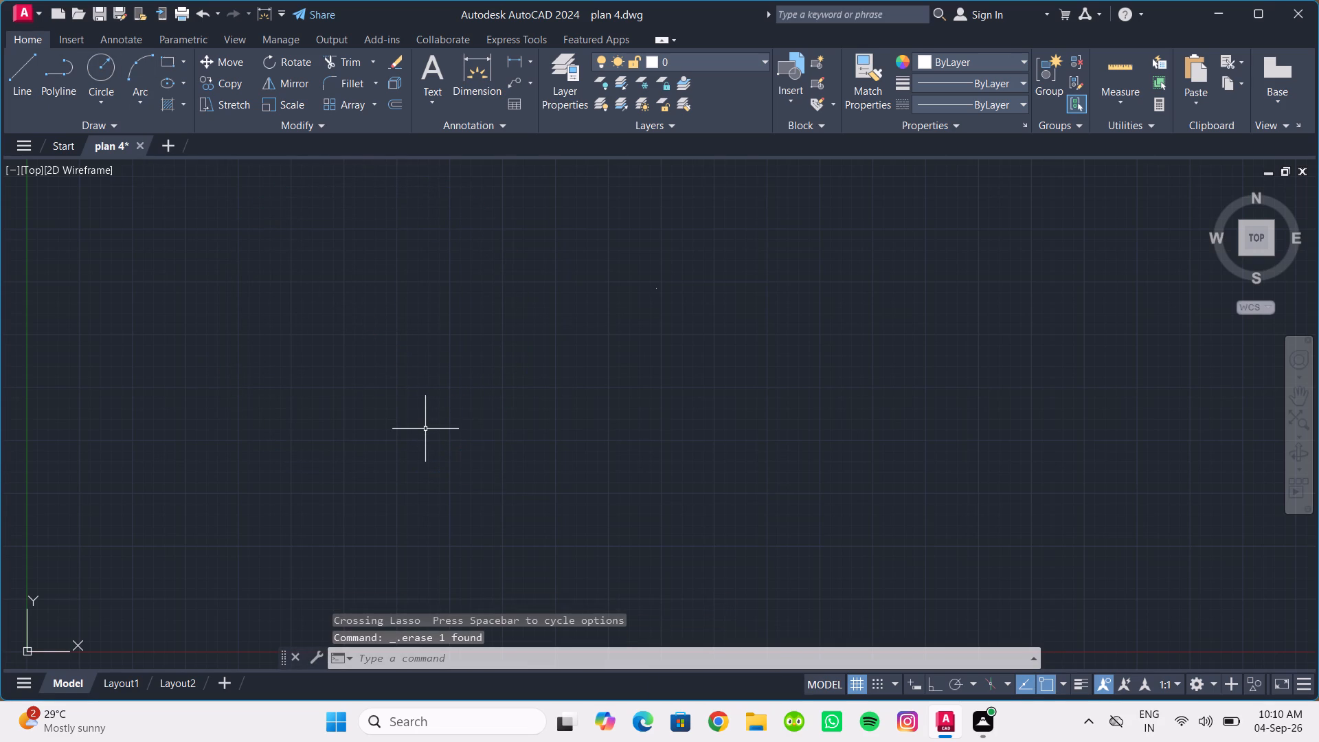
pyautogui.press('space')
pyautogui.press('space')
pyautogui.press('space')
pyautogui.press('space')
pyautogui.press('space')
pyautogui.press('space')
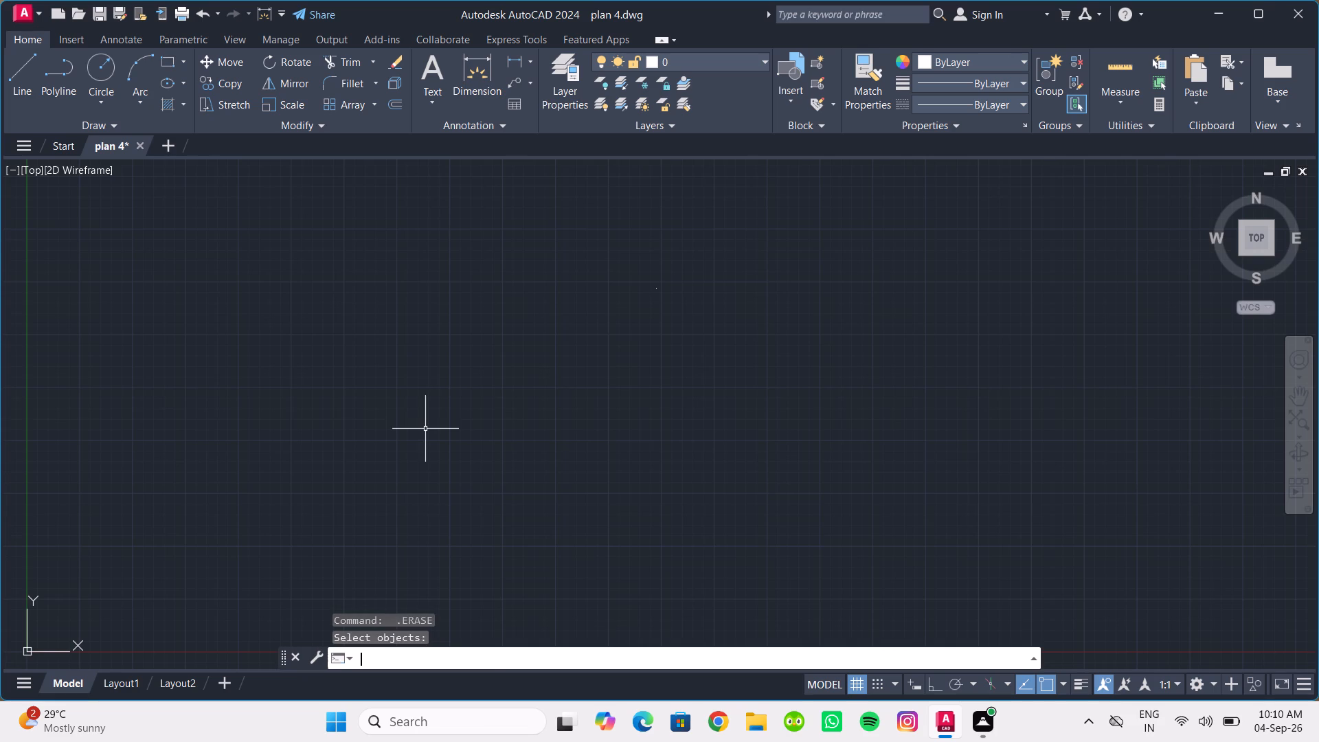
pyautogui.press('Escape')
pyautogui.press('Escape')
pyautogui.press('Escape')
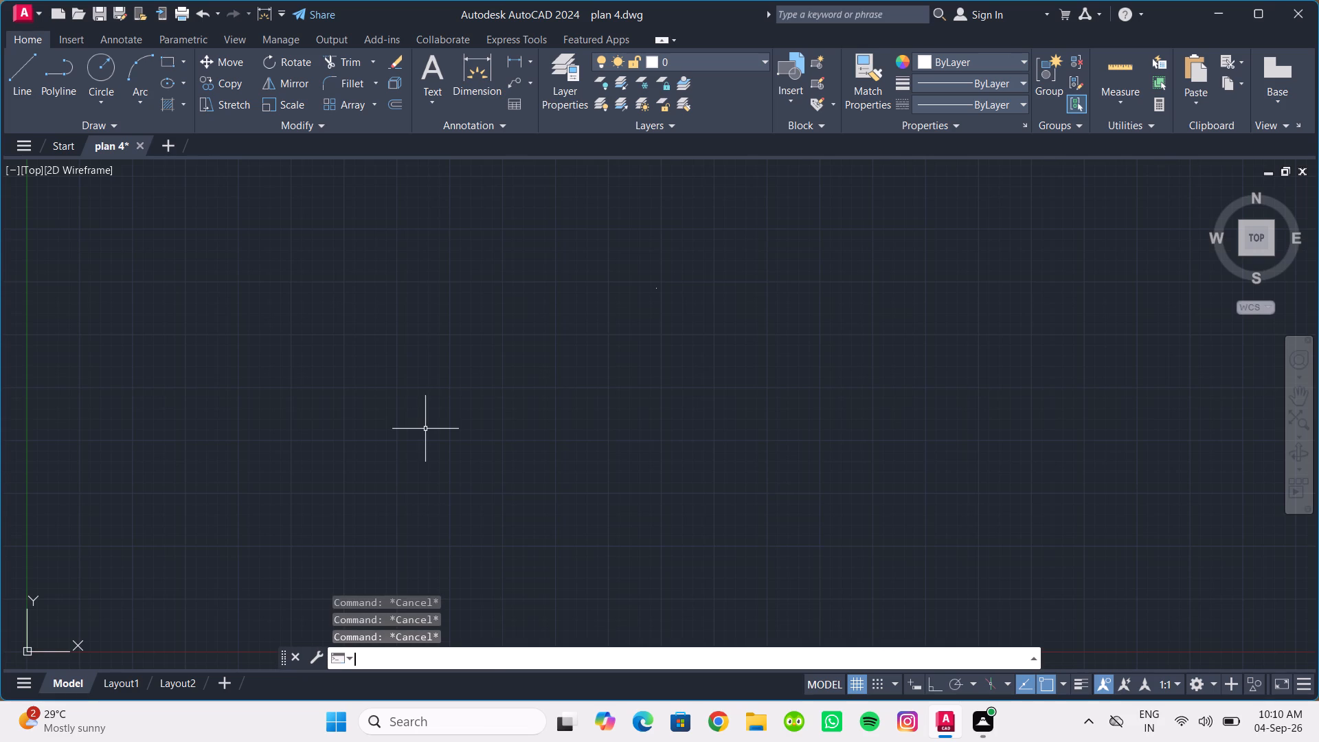
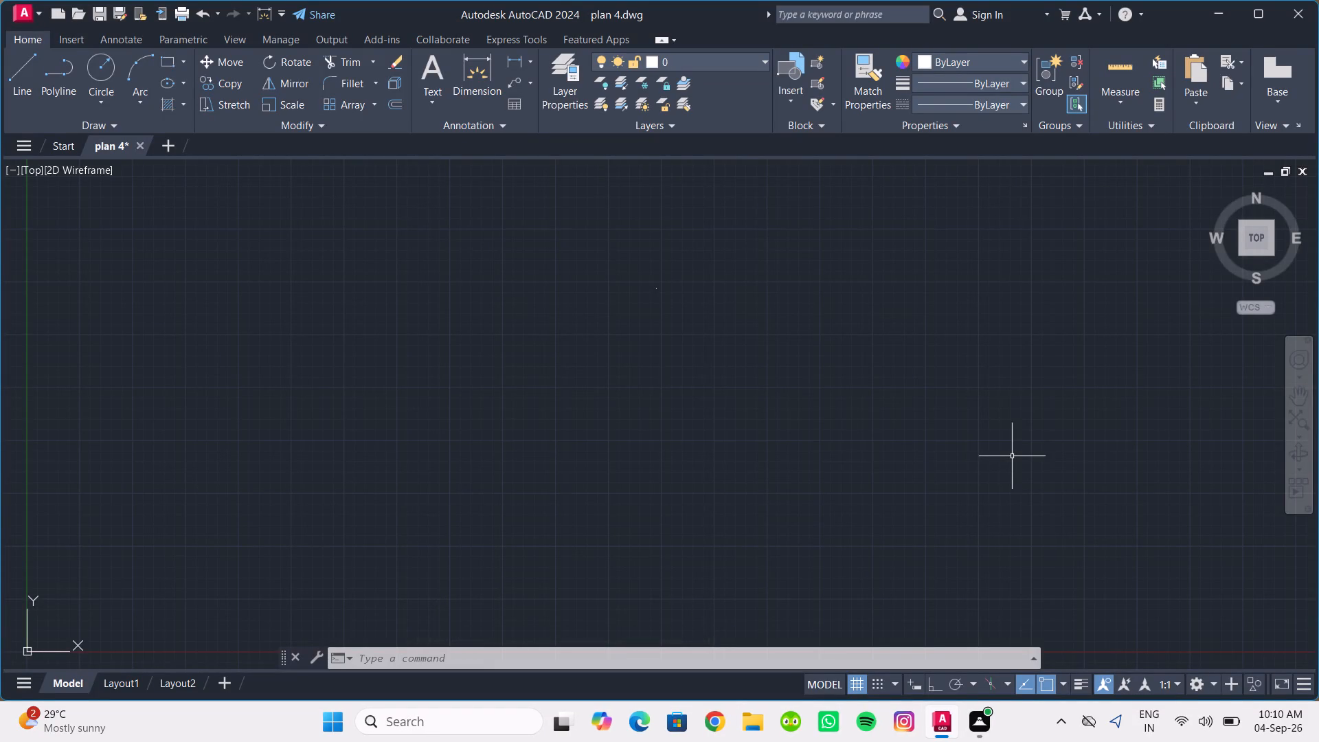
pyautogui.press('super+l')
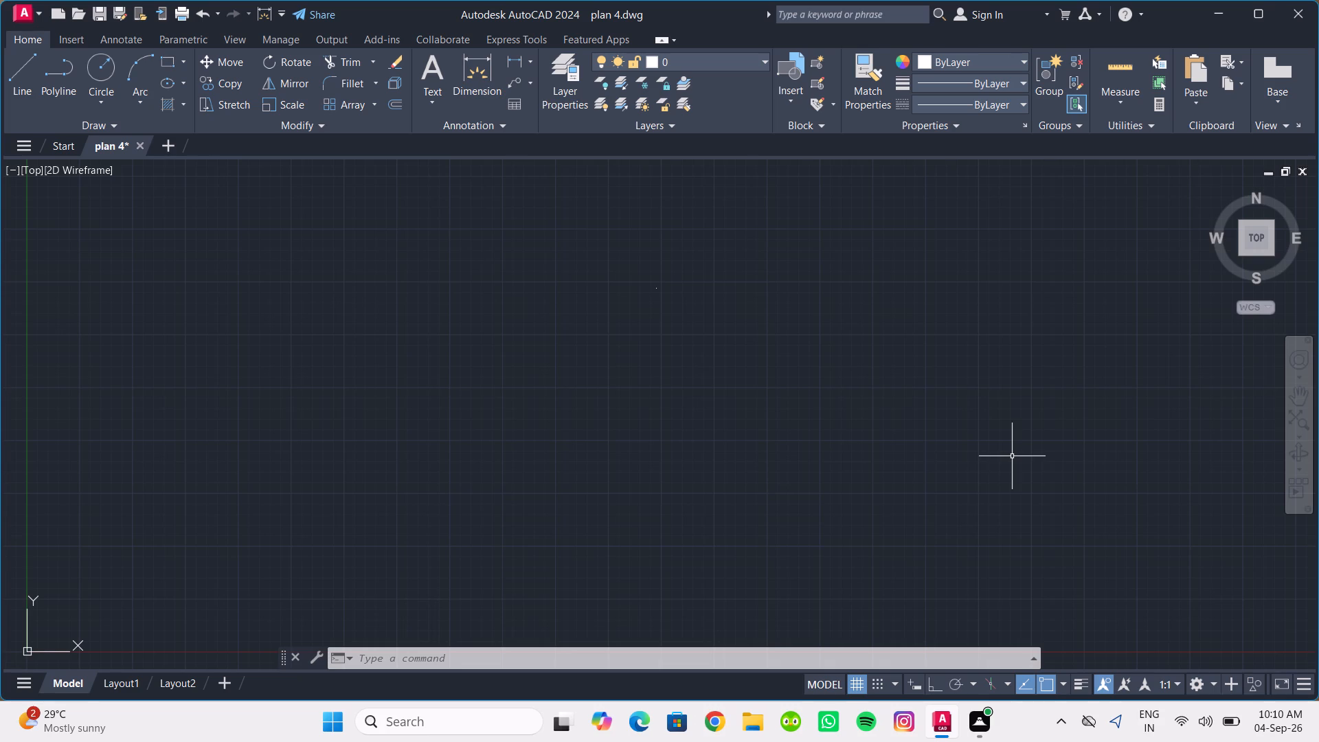
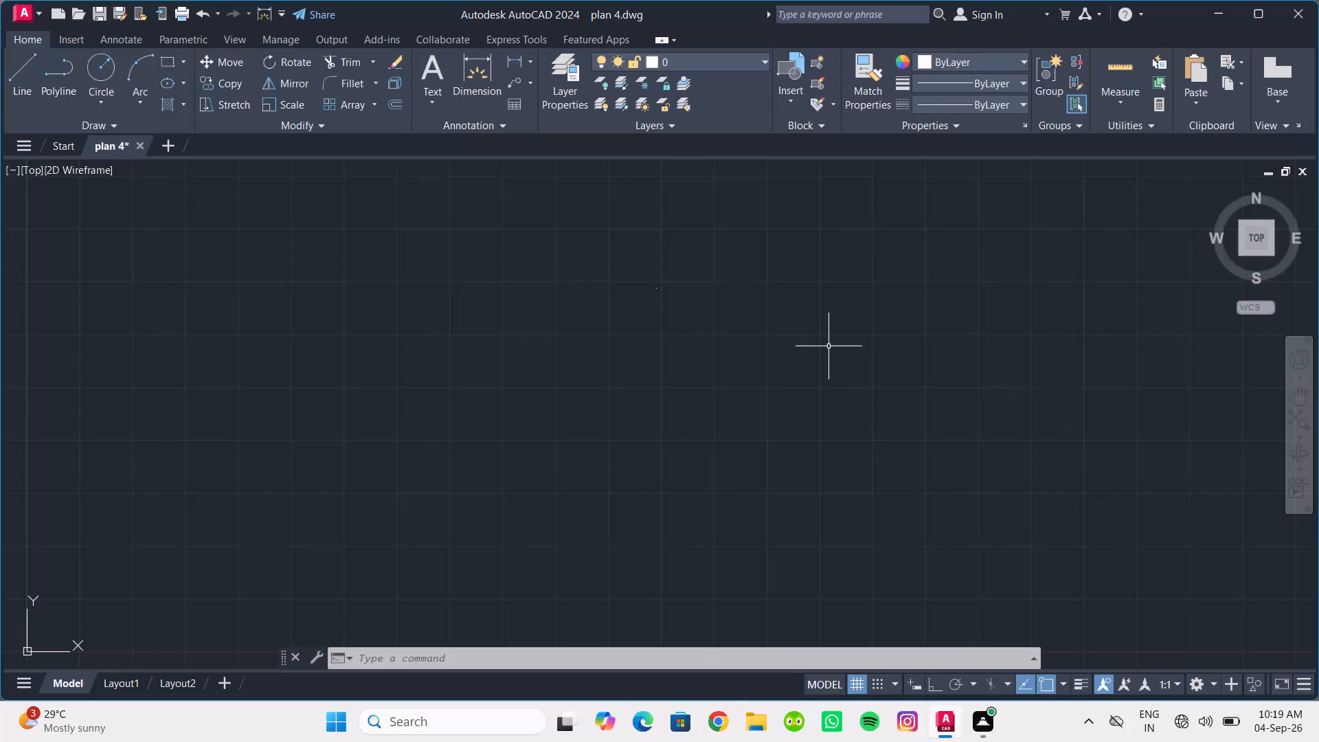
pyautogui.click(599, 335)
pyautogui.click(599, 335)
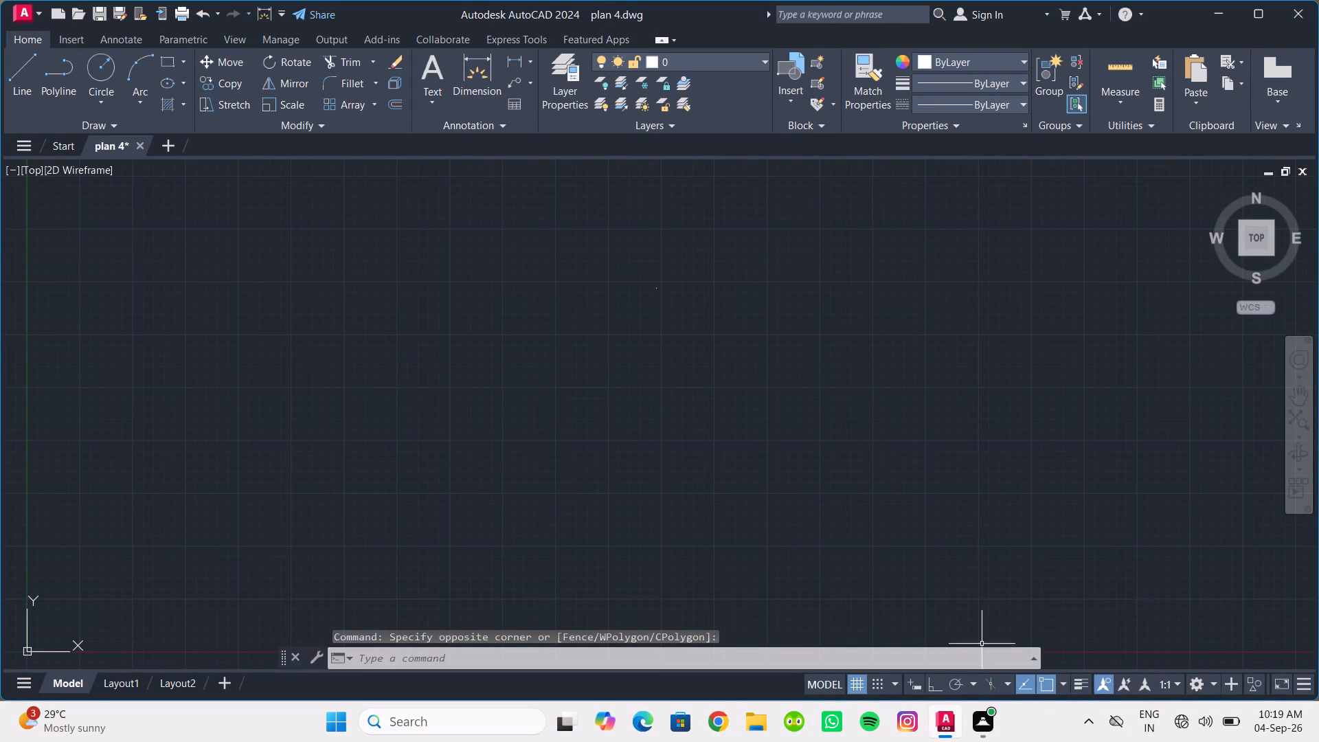
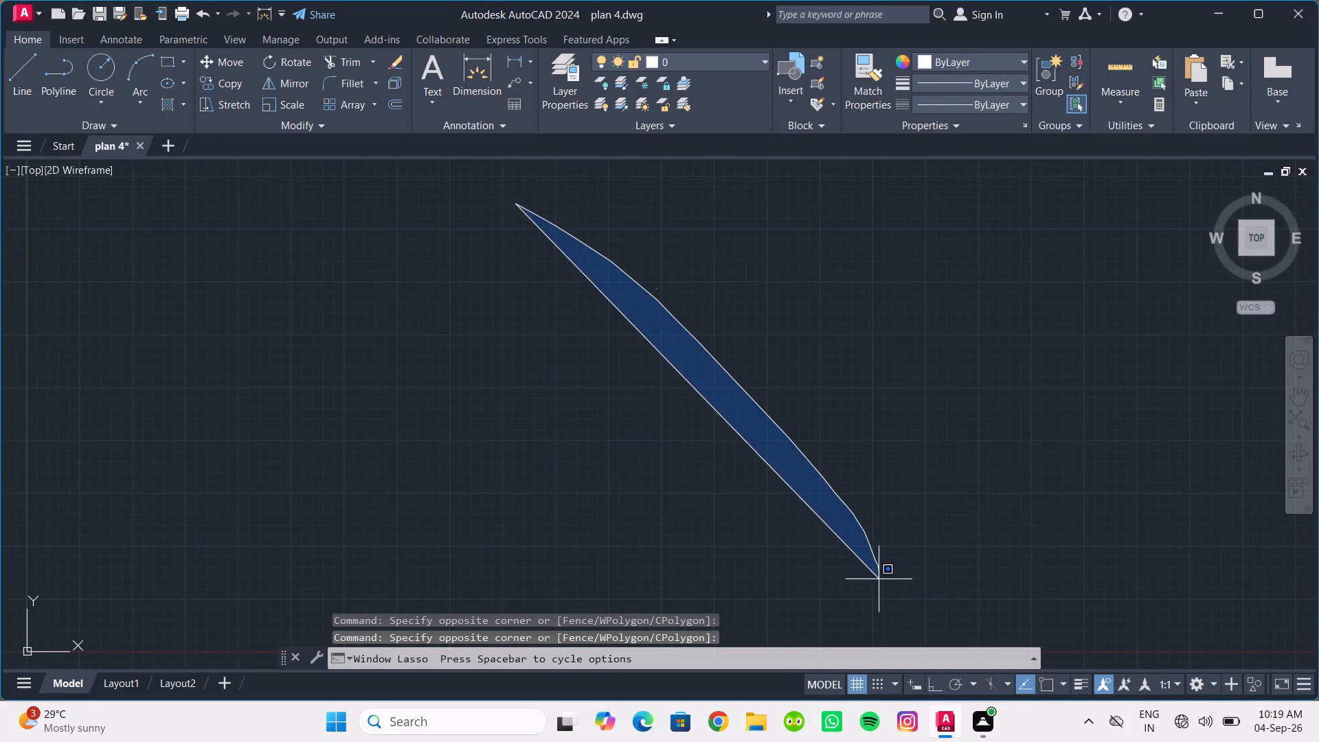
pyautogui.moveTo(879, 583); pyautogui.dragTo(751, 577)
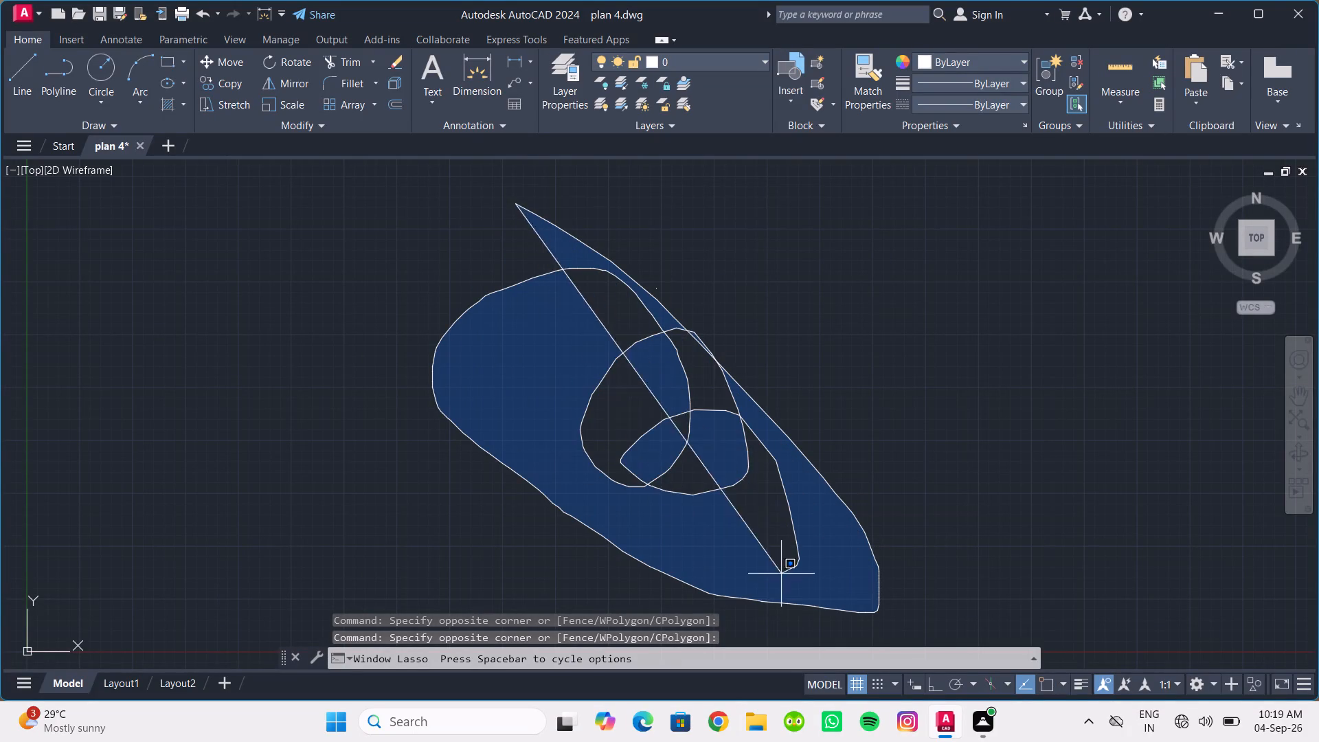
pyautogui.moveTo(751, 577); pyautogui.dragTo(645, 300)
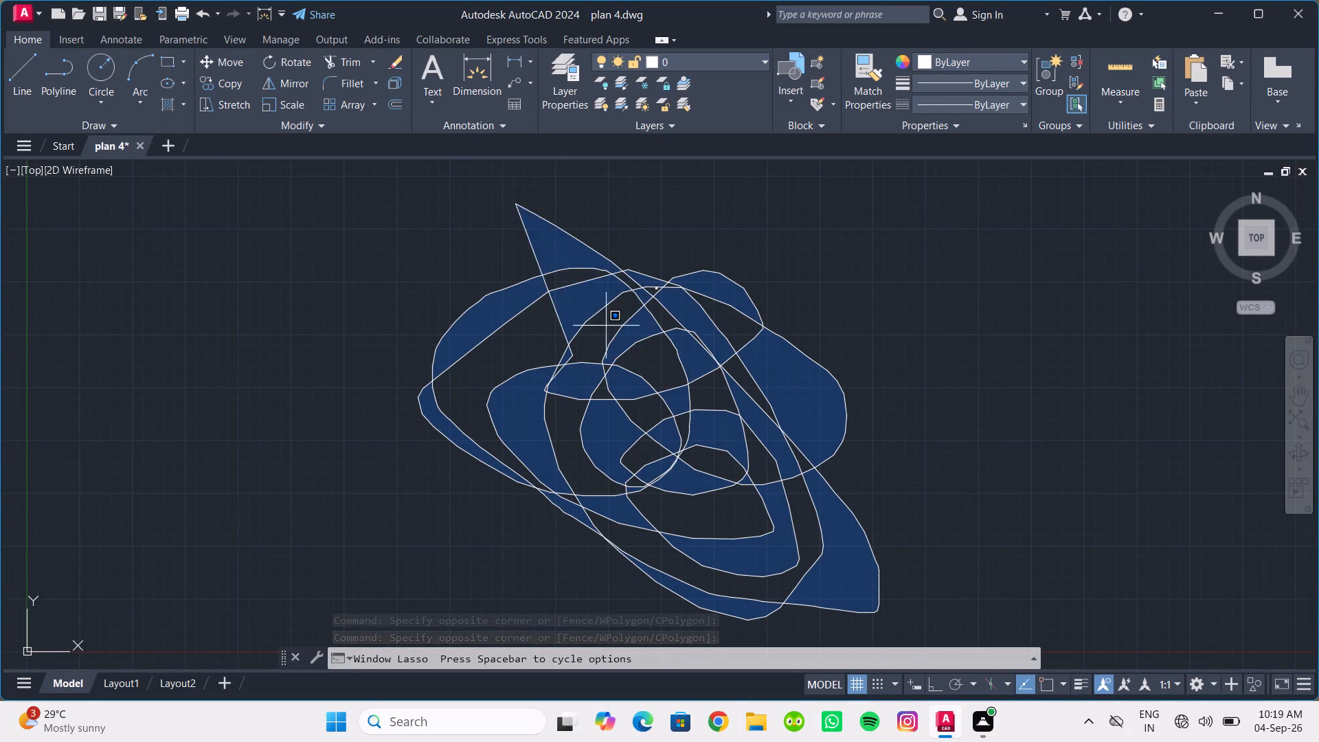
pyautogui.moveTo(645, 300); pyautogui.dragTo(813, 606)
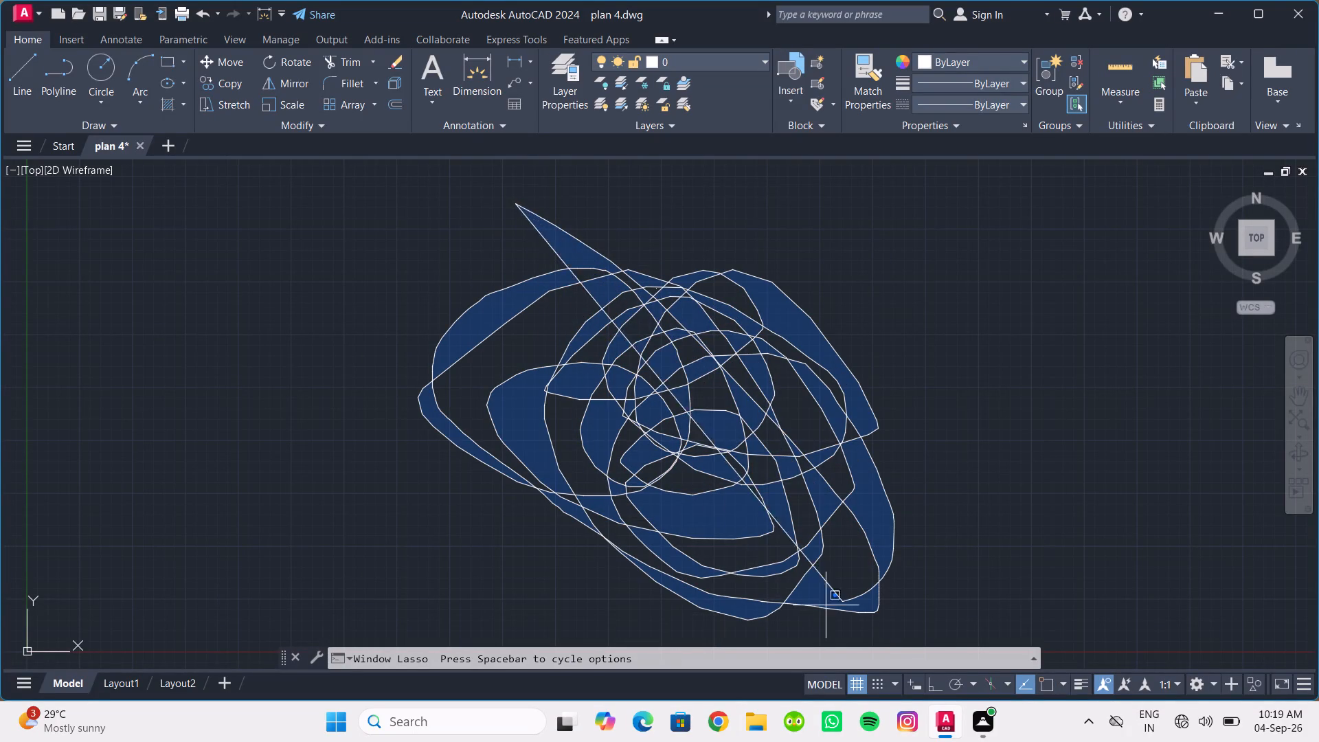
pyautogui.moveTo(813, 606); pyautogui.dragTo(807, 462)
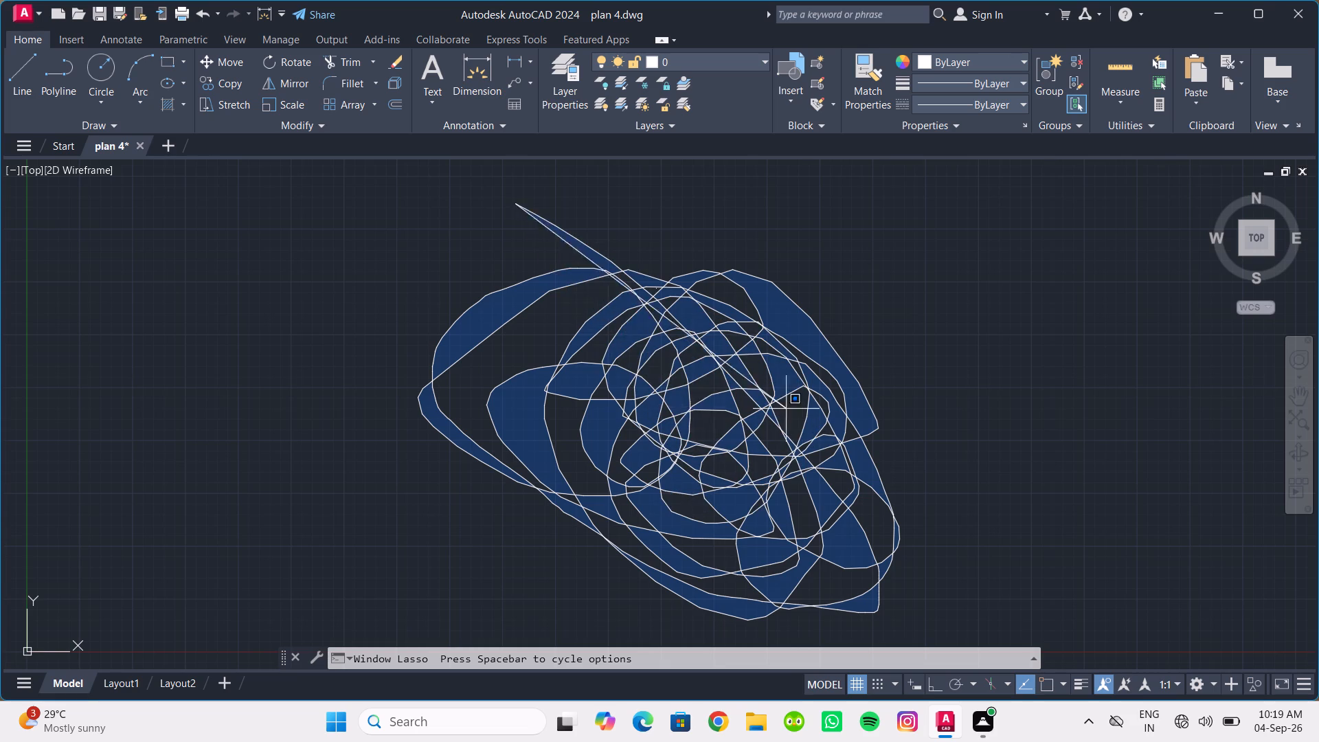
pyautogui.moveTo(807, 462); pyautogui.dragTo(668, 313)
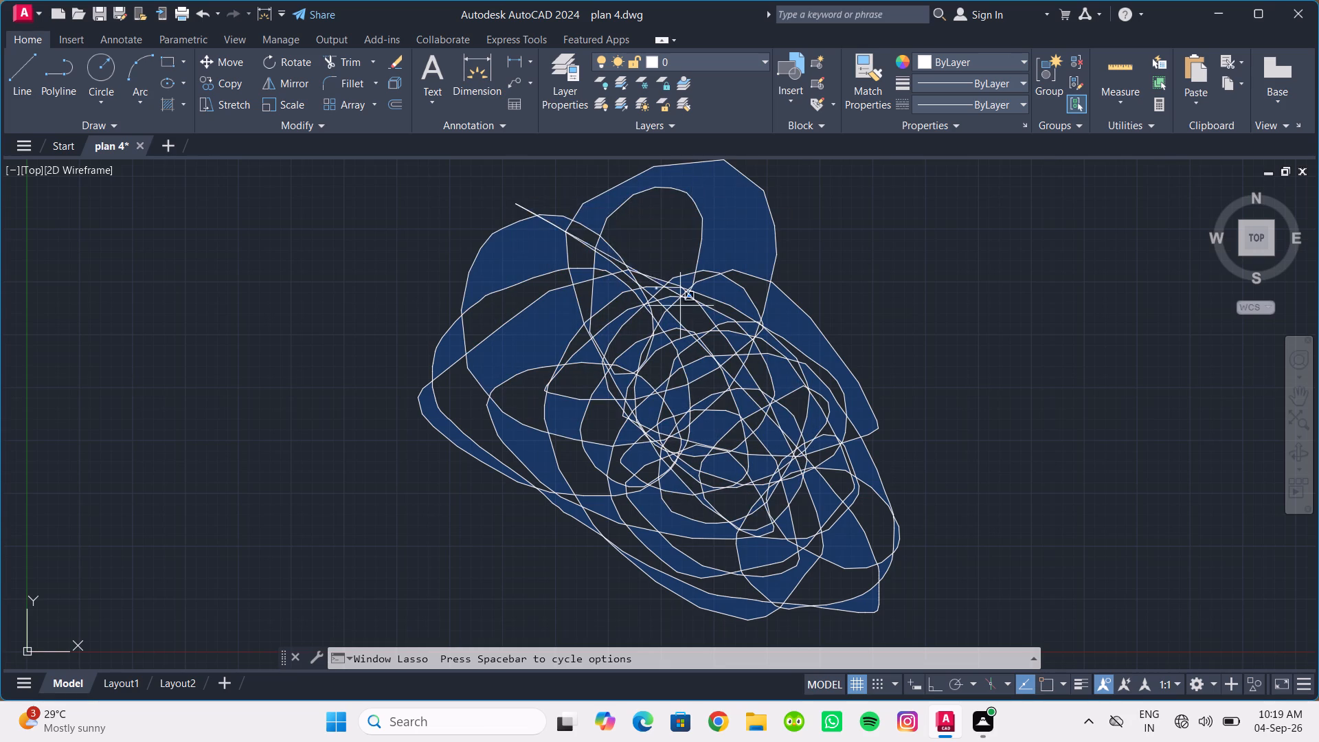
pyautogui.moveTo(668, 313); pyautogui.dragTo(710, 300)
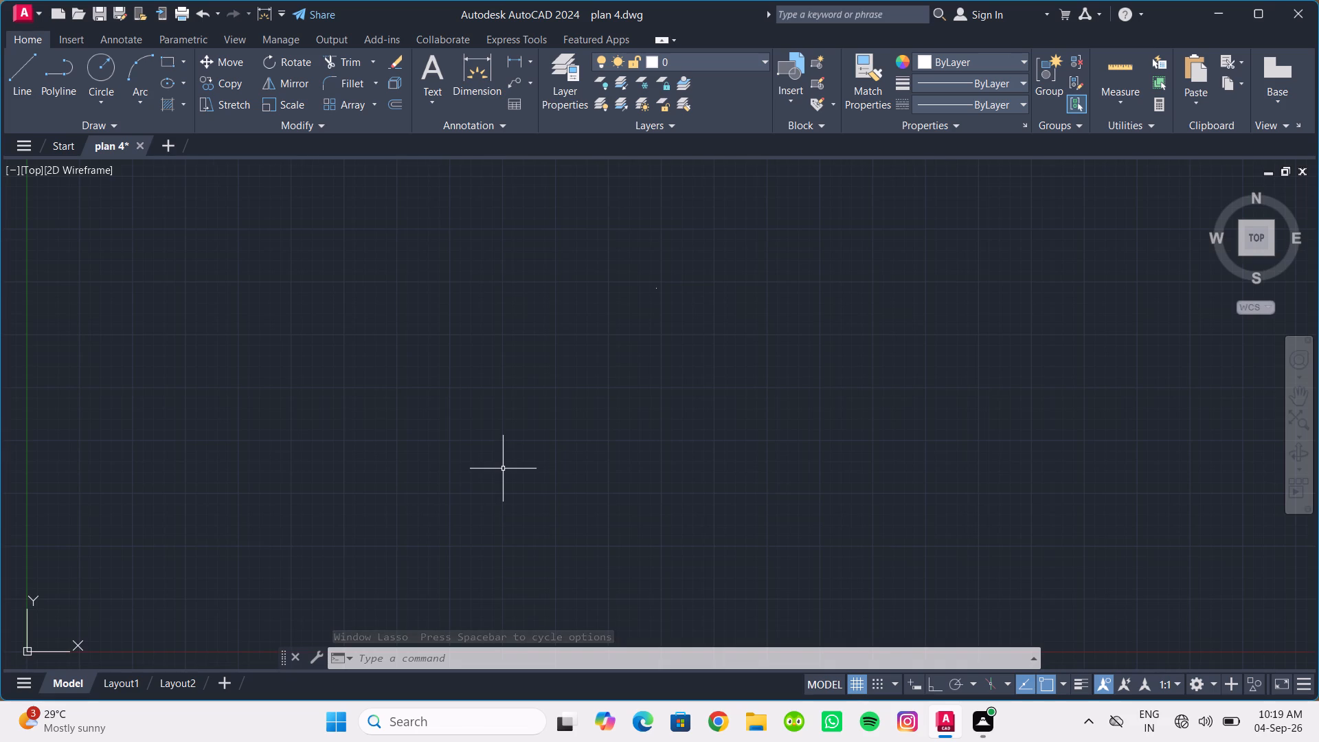
# Select the tiny leftover geometry up and to the right of the drawing origin and erase it.
pyautogui.keyDown('ctrl'); pyautogui.scroll(-2, 503, 469); pyautogui.keyUp('ctrl')
pyautogui.keyDown('ctrl'); pyautogui.scroll(1, 503, 469); pyautogui.keyUp('ctrl')
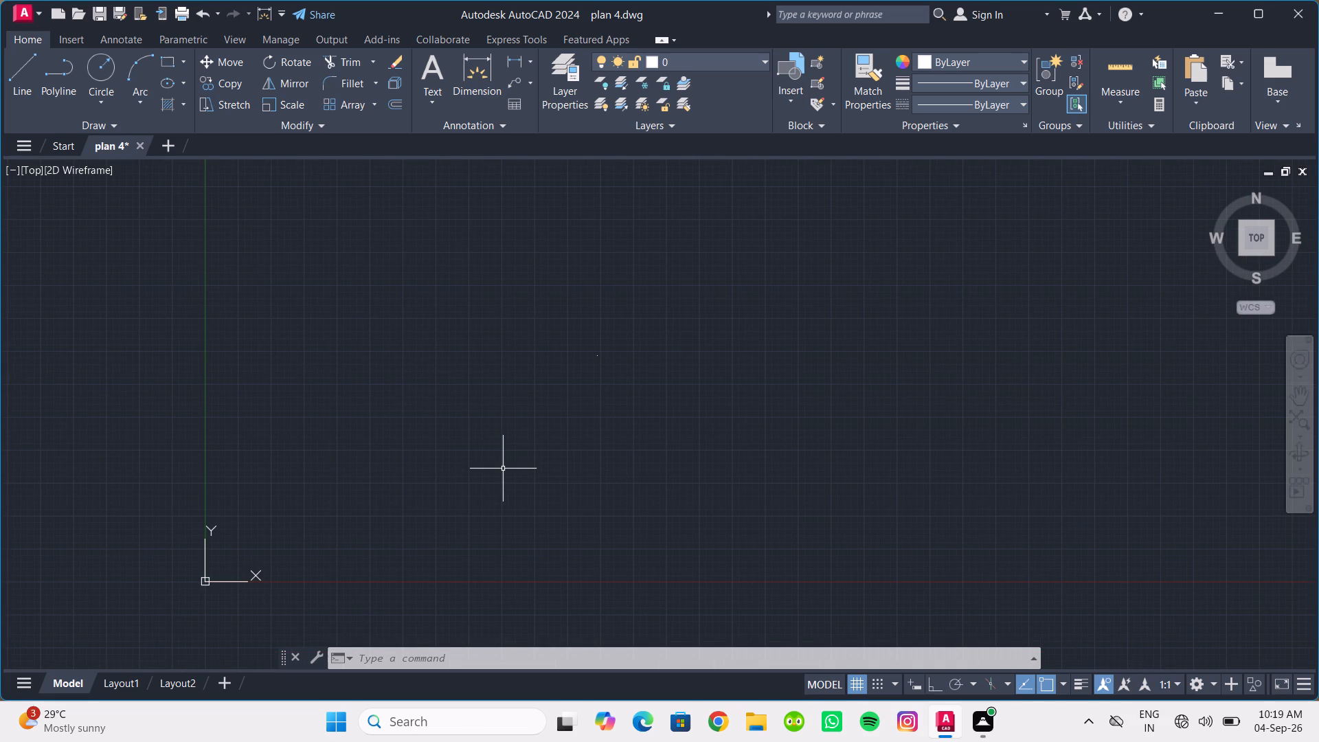
pyautogui.click(569, 474)
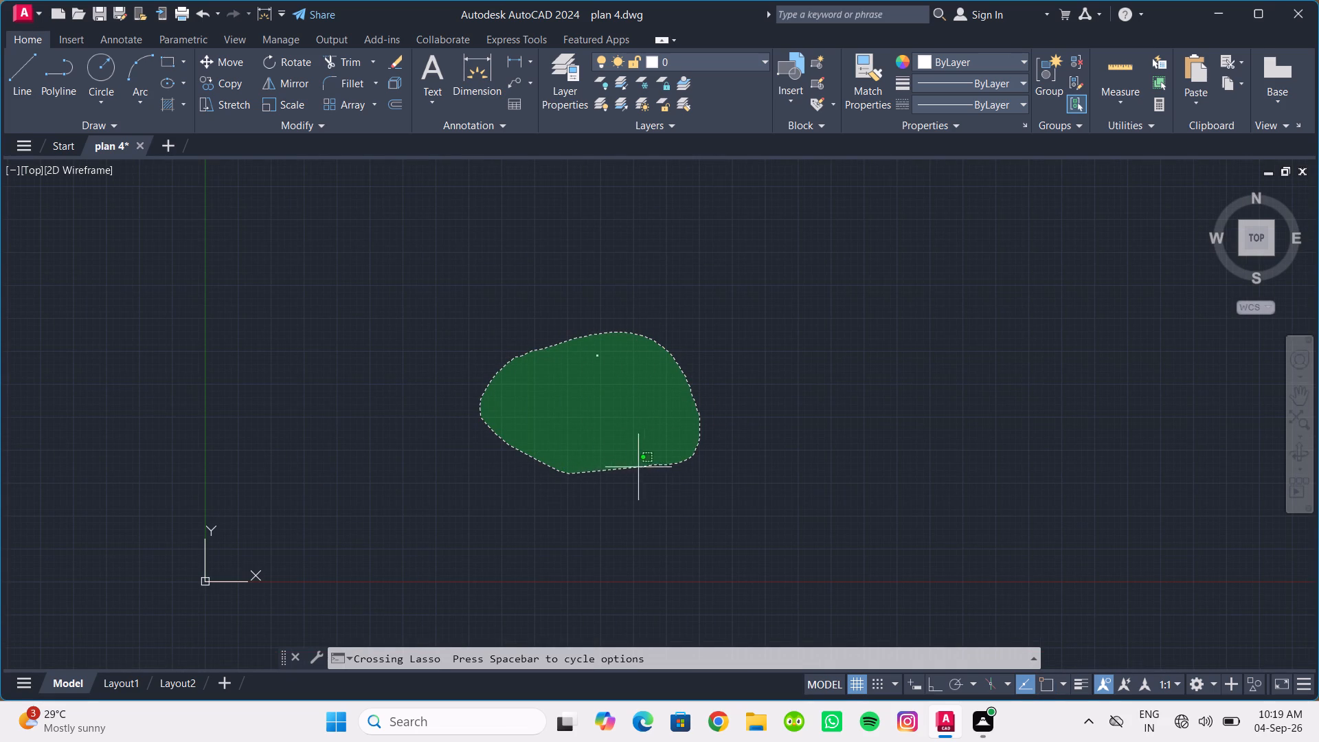
pyautogui.click(574, 474)
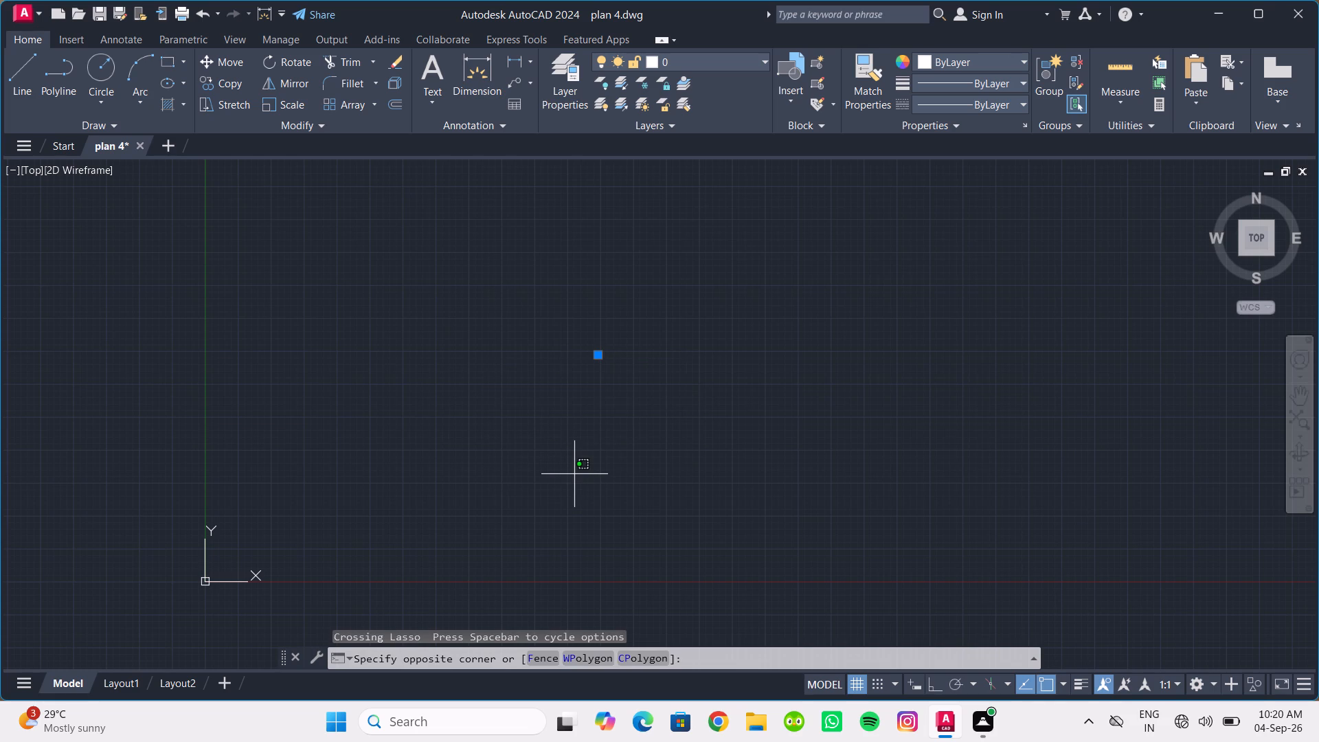
pyautogui.press('Delete')
pyautogui.click(574, 474)
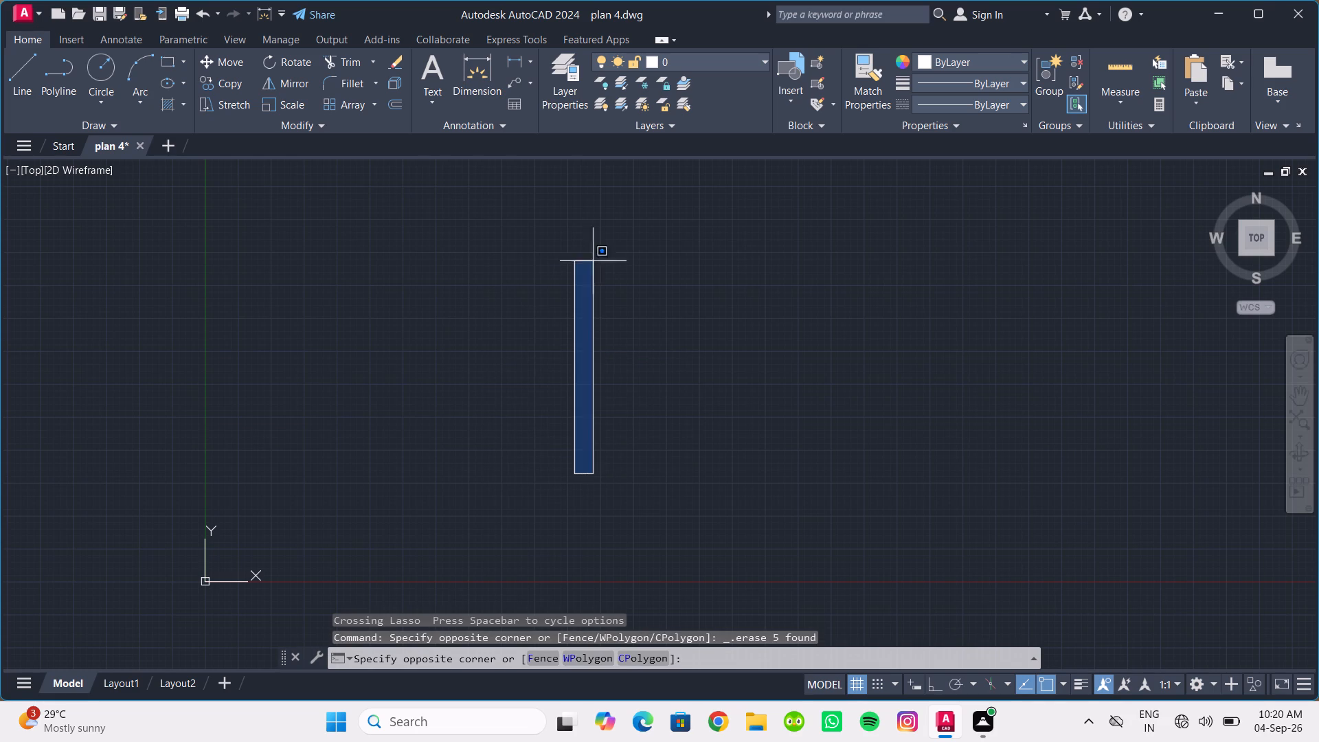
pyautogui.click(677, 334)
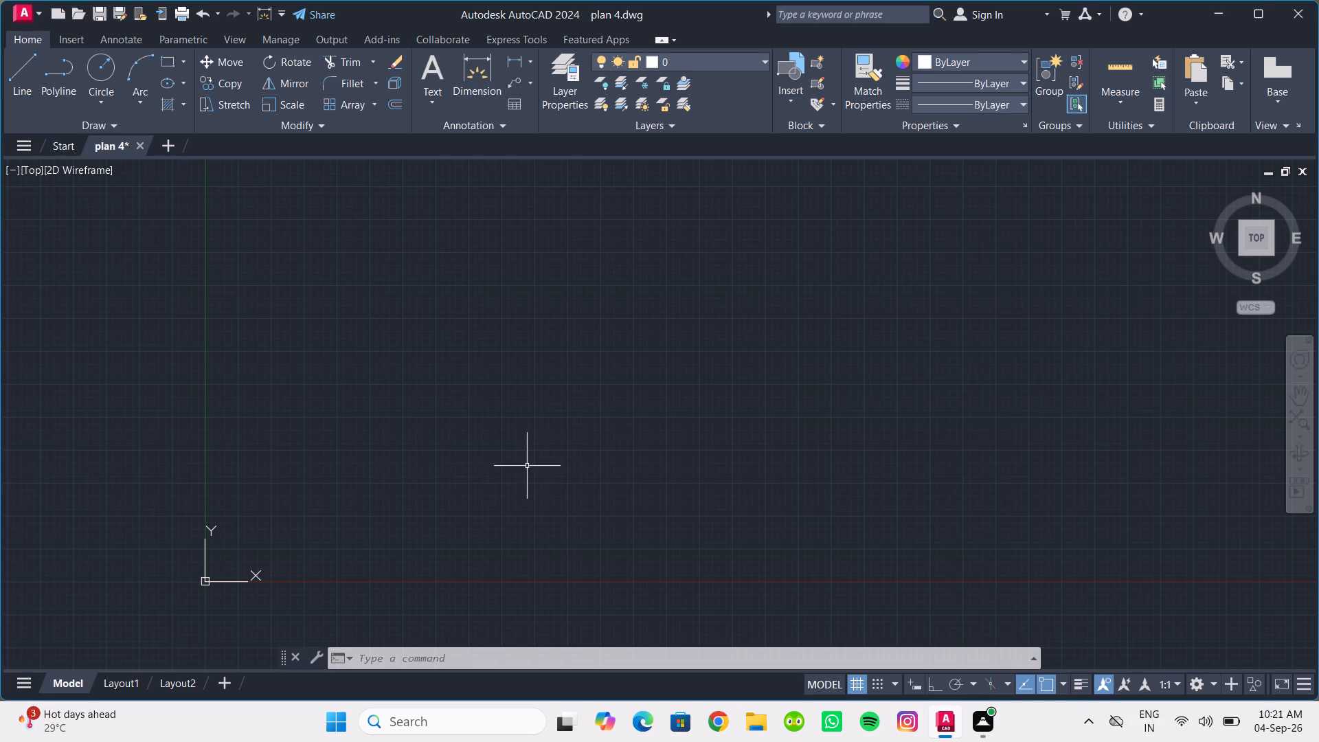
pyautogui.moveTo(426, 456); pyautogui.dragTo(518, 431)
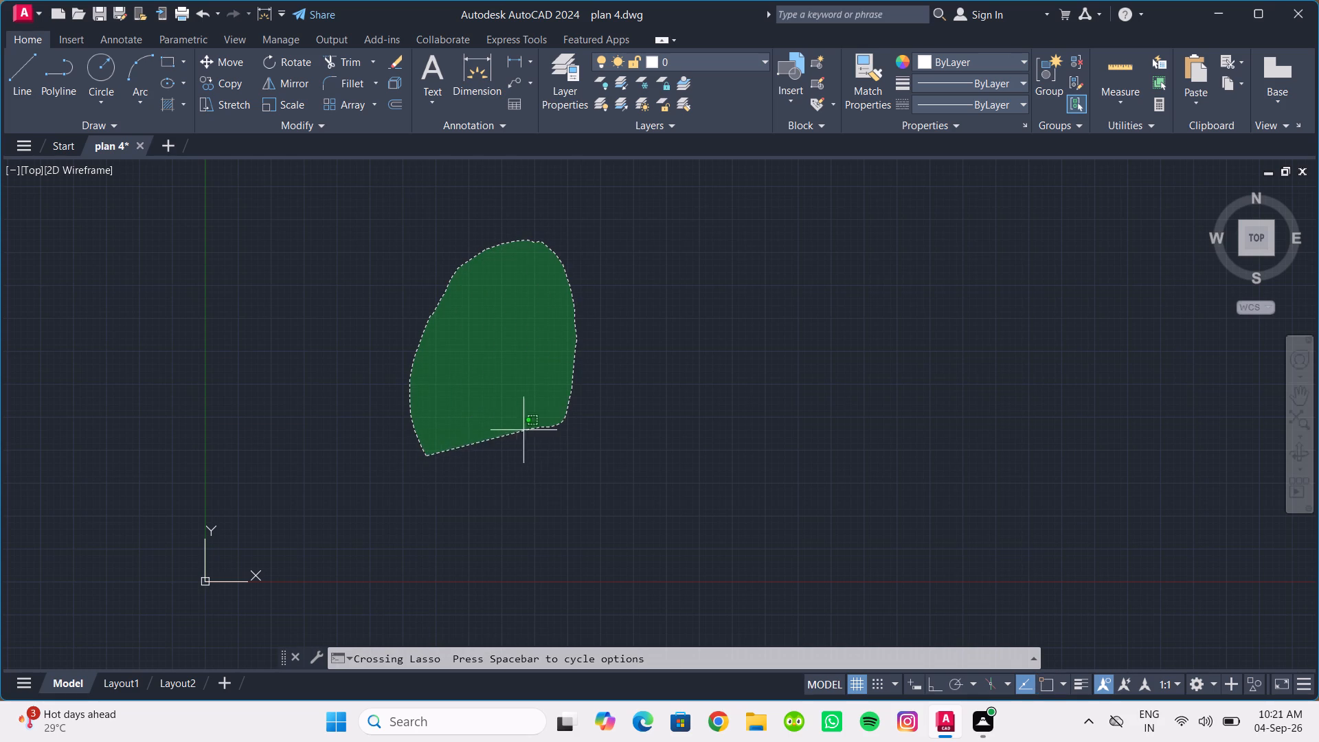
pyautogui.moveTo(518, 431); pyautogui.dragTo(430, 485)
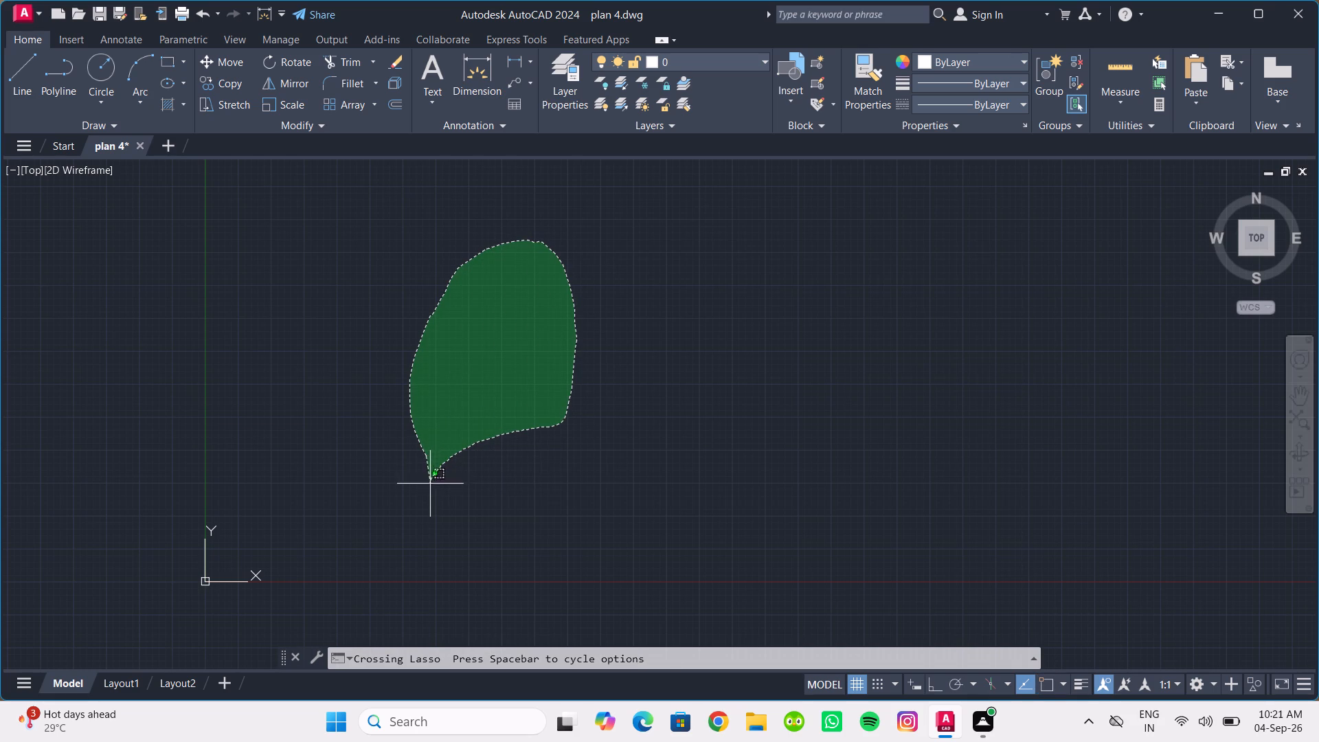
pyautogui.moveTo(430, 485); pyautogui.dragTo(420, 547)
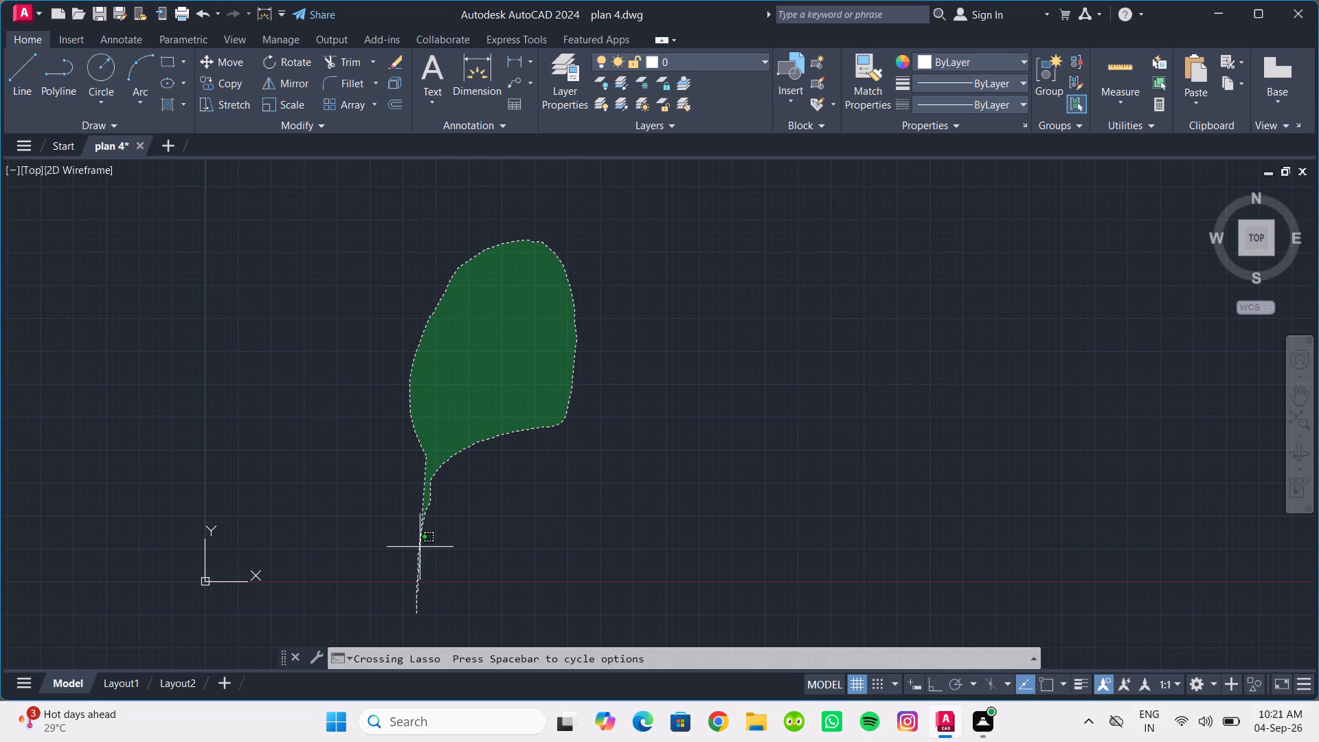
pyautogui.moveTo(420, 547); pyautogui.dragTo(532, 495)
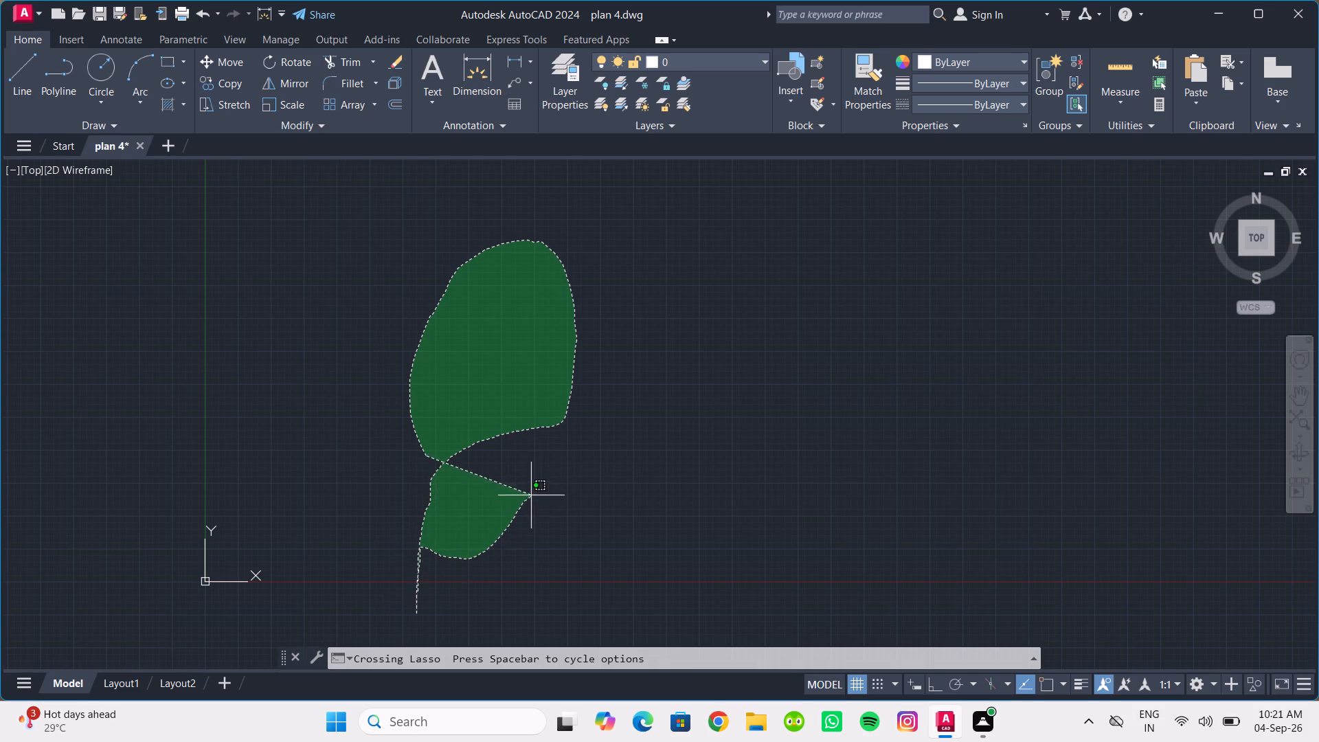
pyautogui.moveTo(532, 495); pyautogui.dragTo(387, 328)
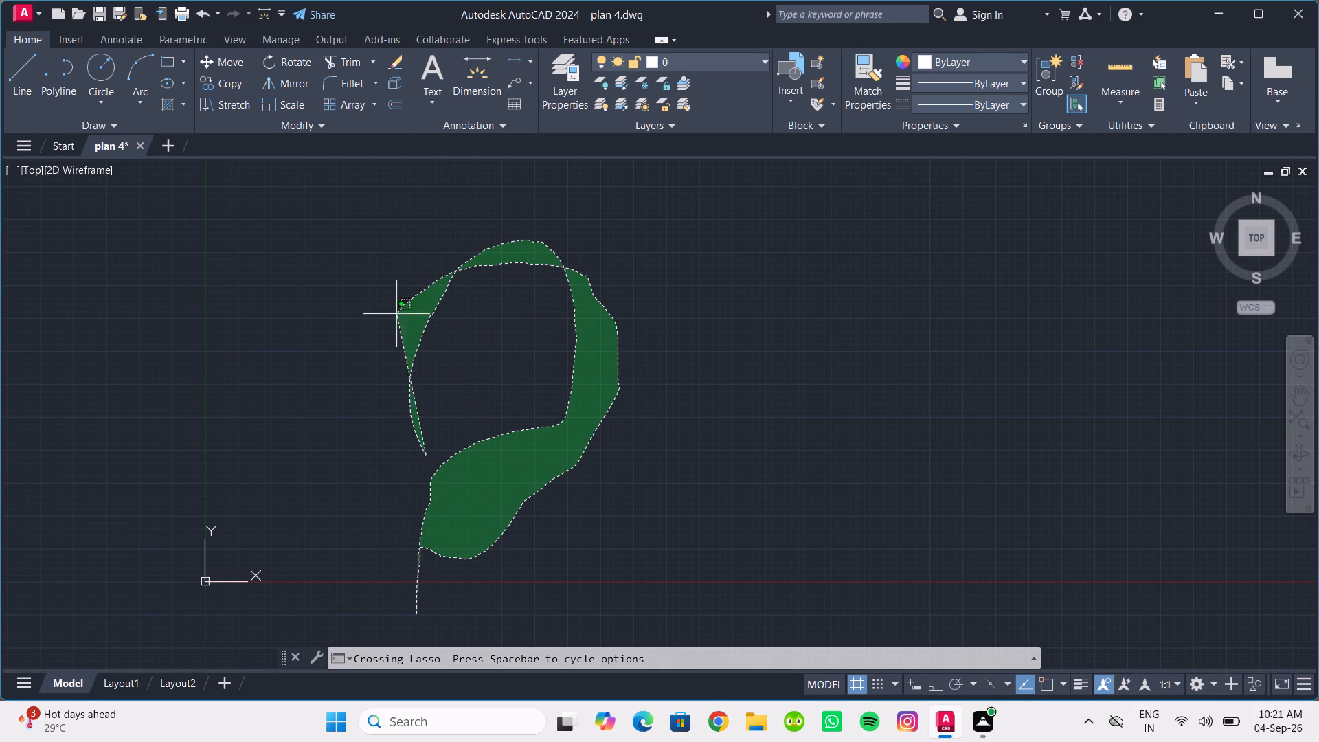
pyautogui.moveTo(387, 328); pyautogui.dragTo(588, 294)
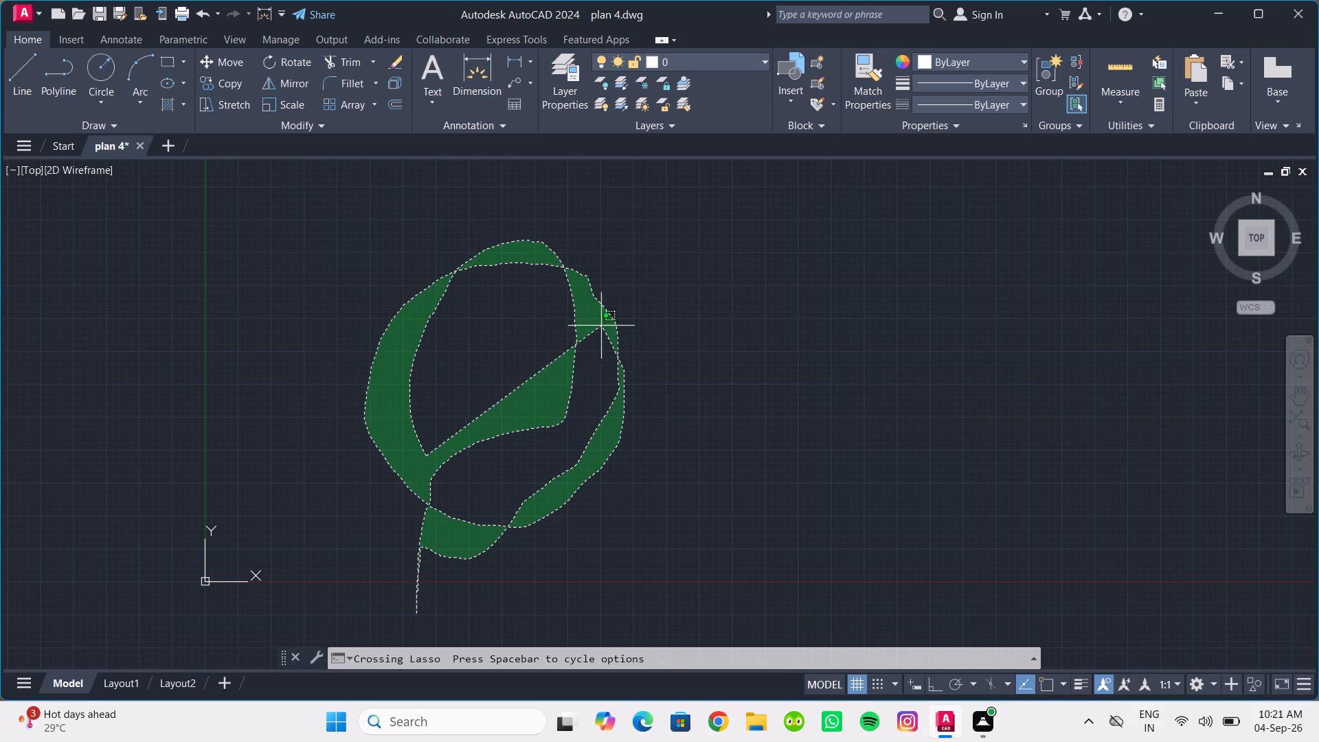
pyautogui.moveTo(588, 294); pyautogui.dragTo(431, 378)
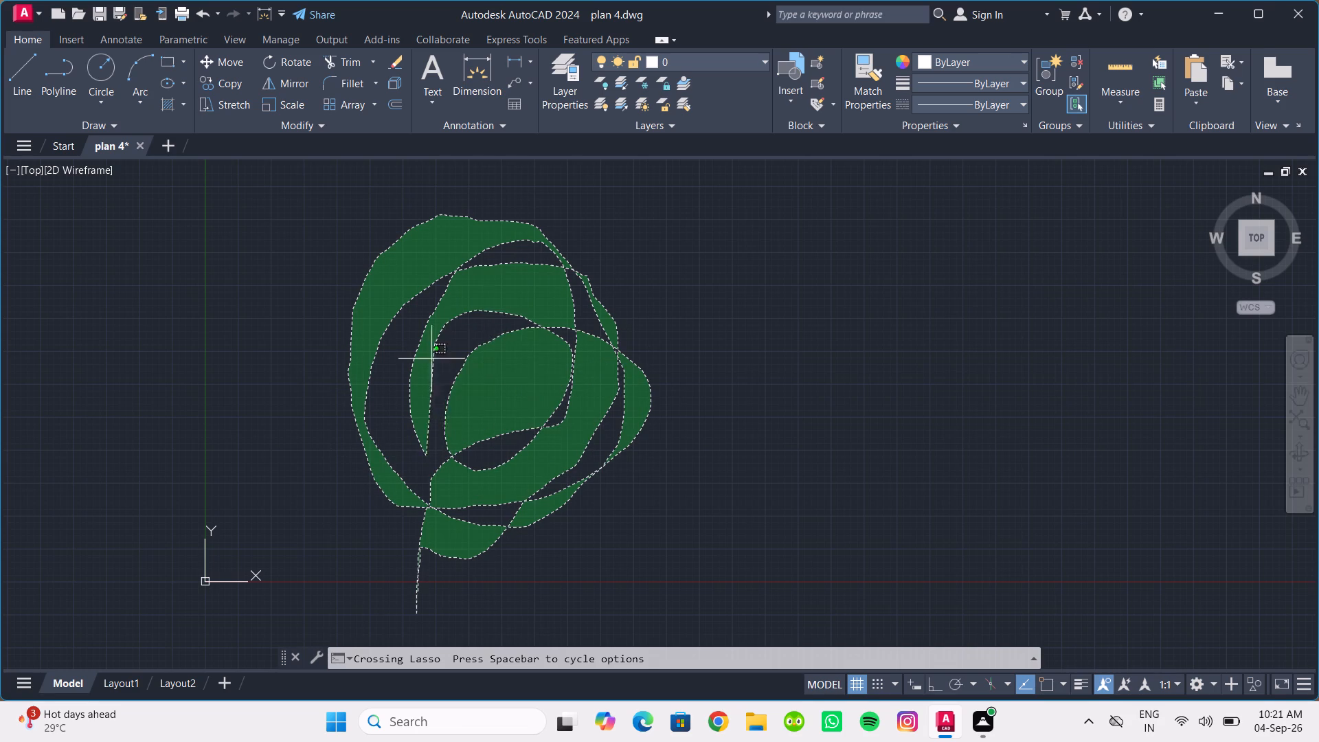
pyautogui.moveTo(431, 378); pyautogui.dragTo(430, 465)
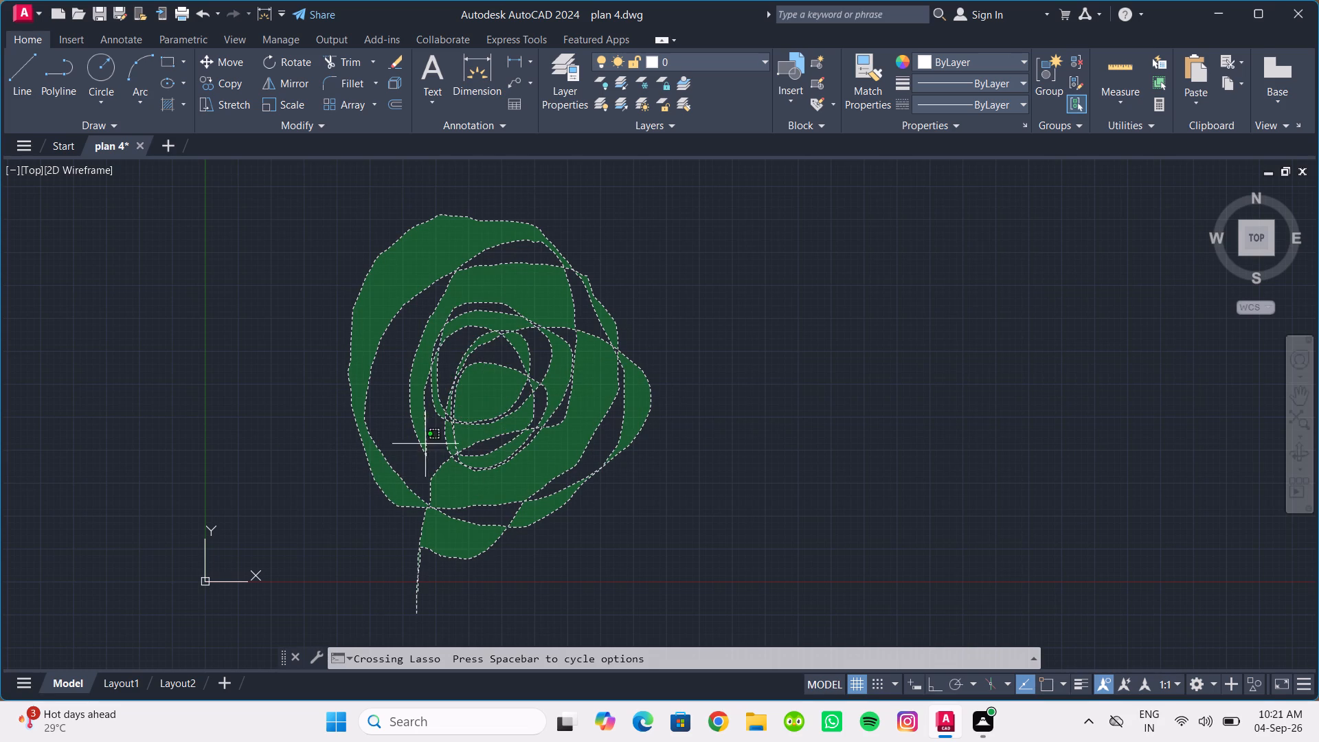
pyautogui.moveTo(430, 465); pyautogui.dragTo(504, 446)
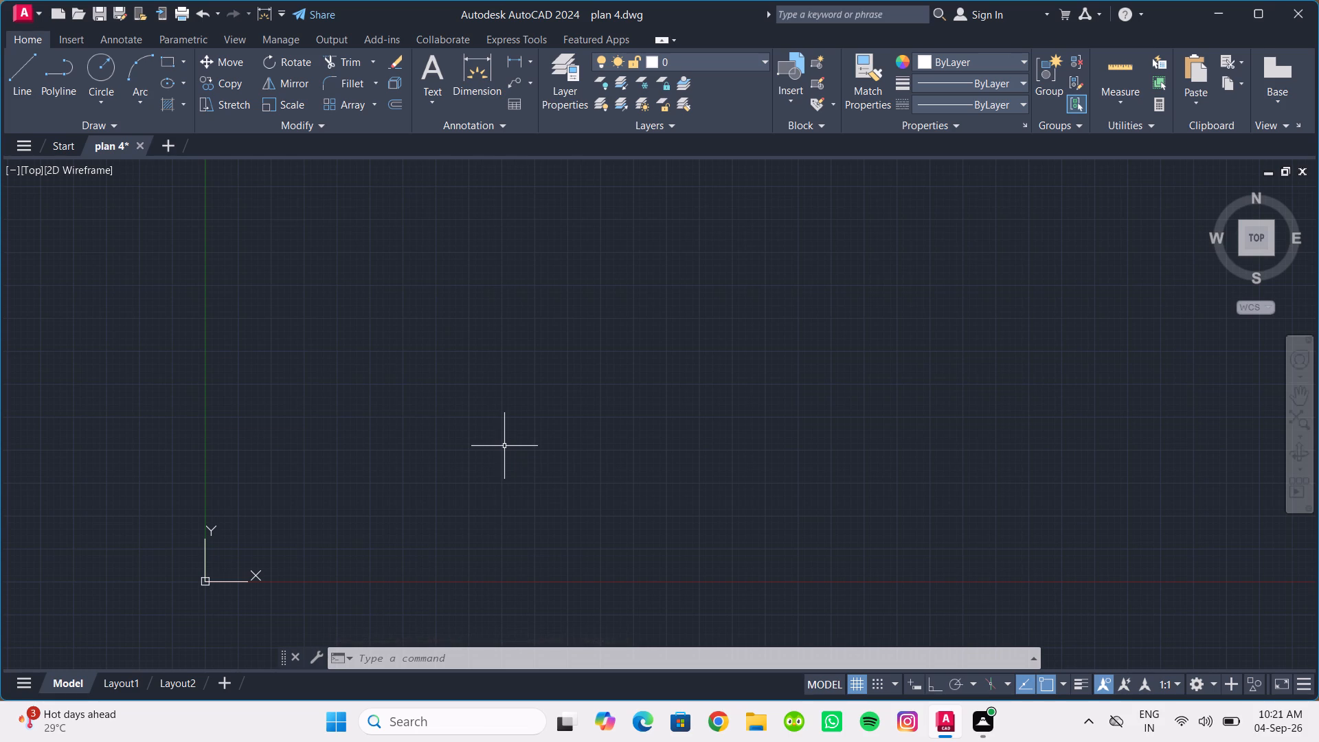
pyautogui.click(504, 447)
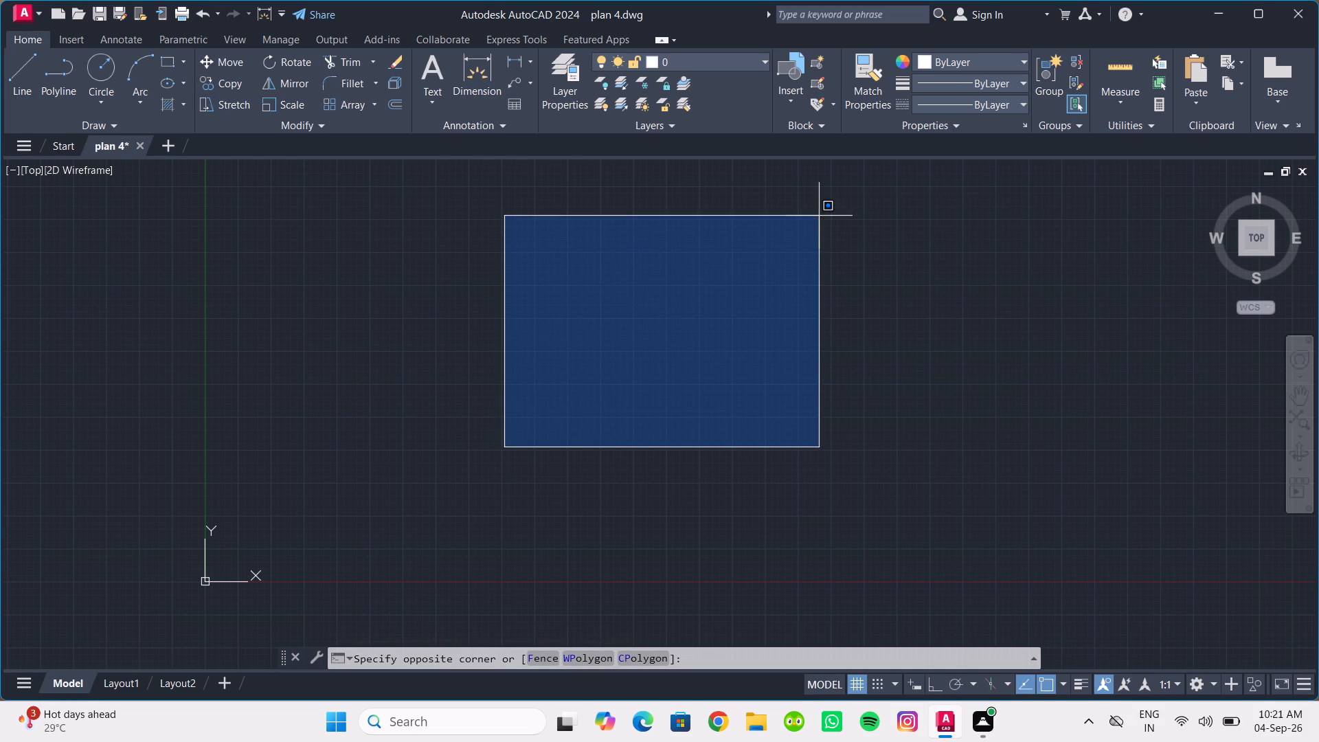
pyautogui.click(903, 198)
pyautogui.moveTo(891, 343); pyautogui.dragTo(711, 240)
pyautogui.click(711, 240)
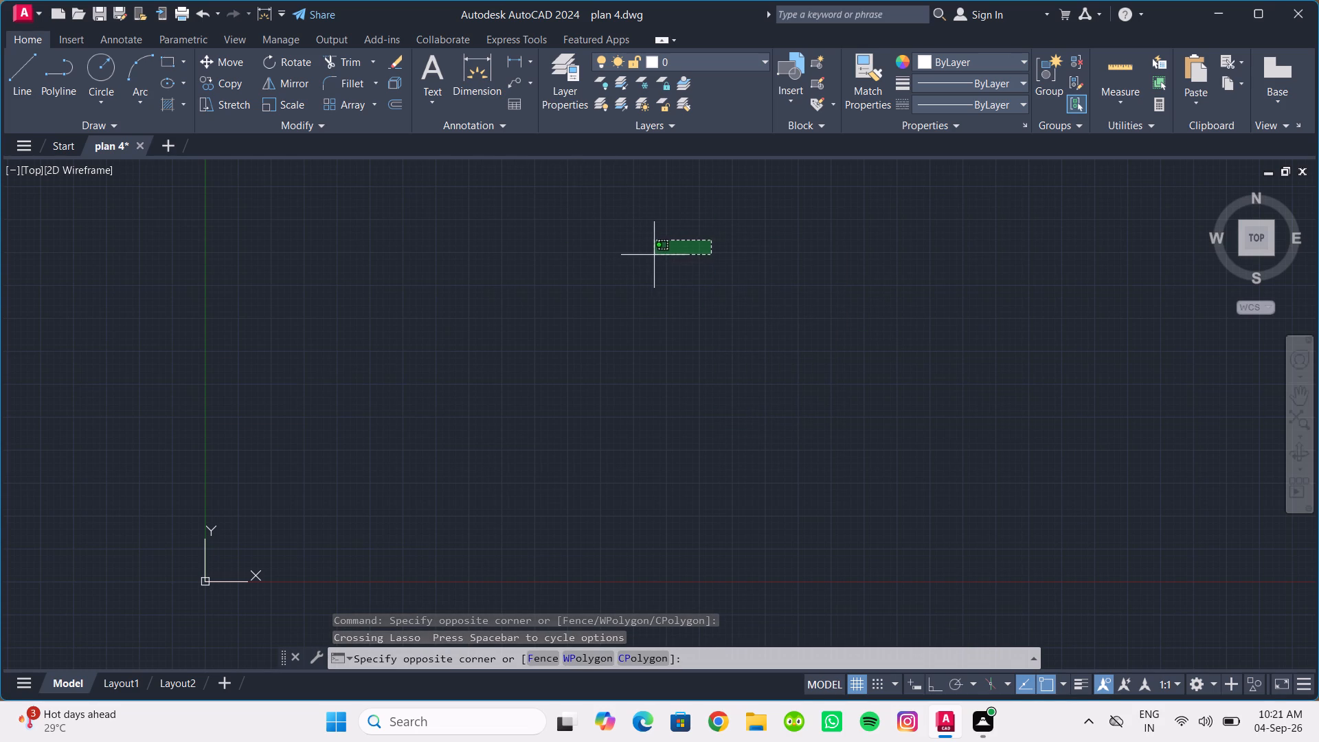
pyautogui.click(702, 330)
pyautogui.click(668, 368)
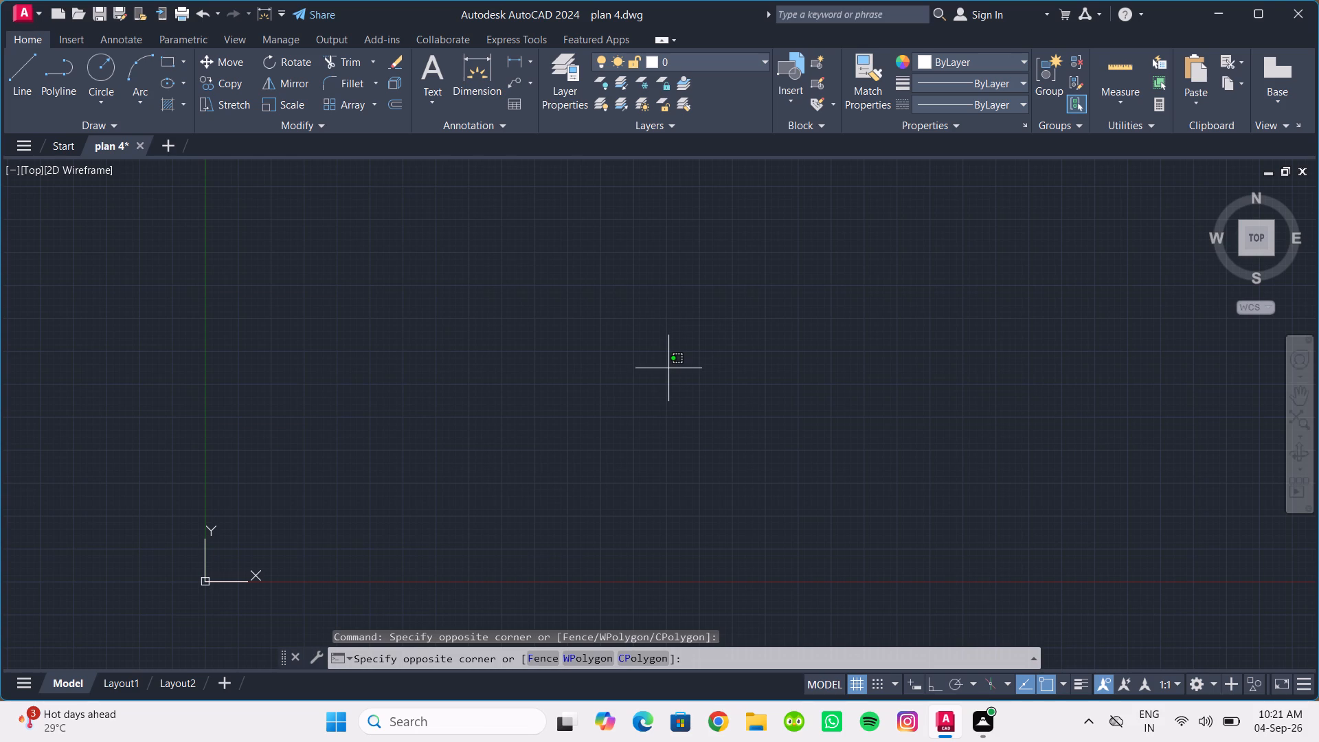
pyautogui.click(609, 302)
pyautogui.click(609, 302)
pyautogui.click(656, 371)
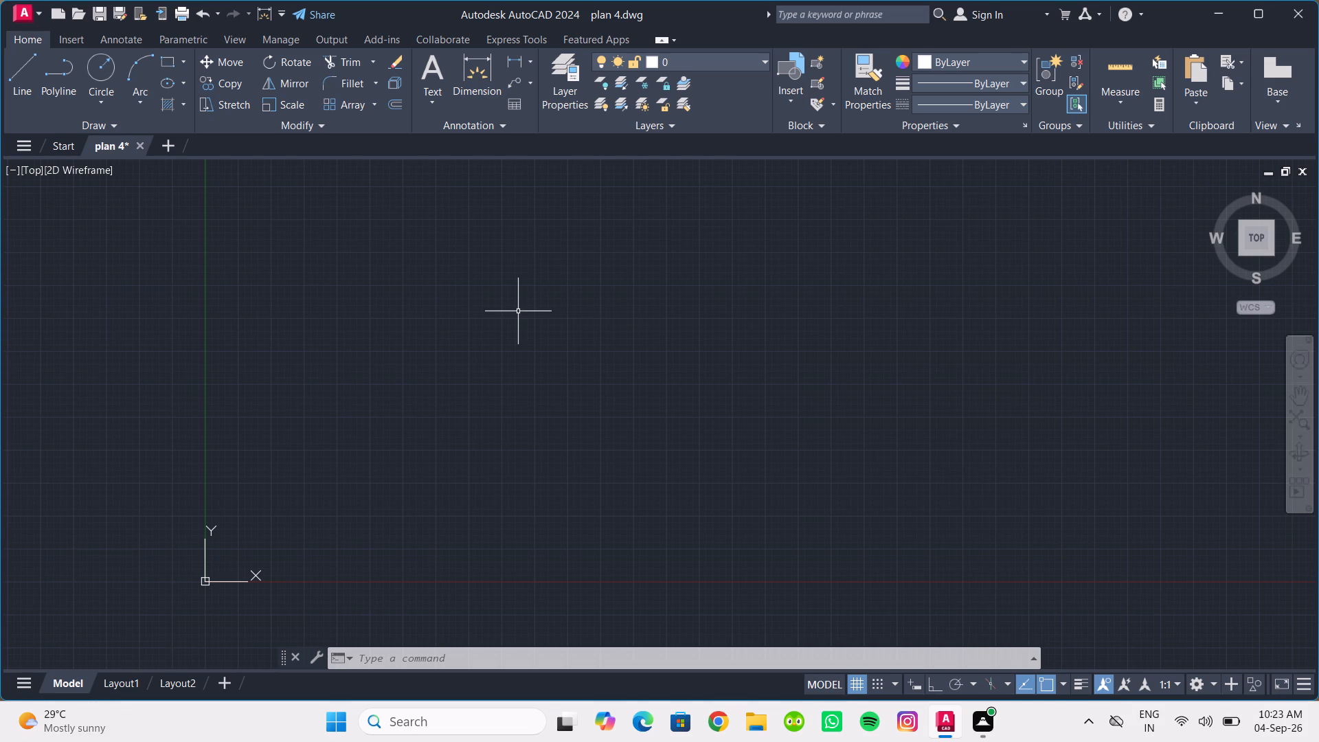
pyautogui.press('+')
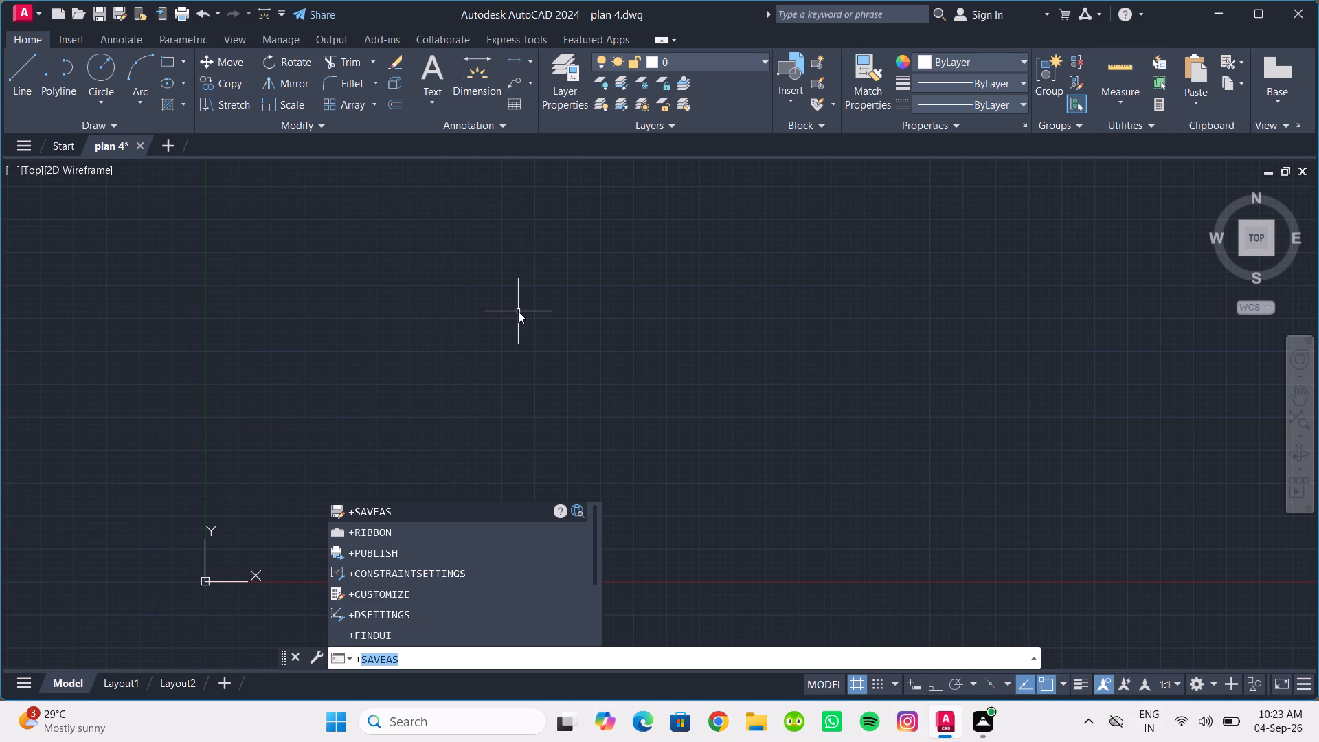
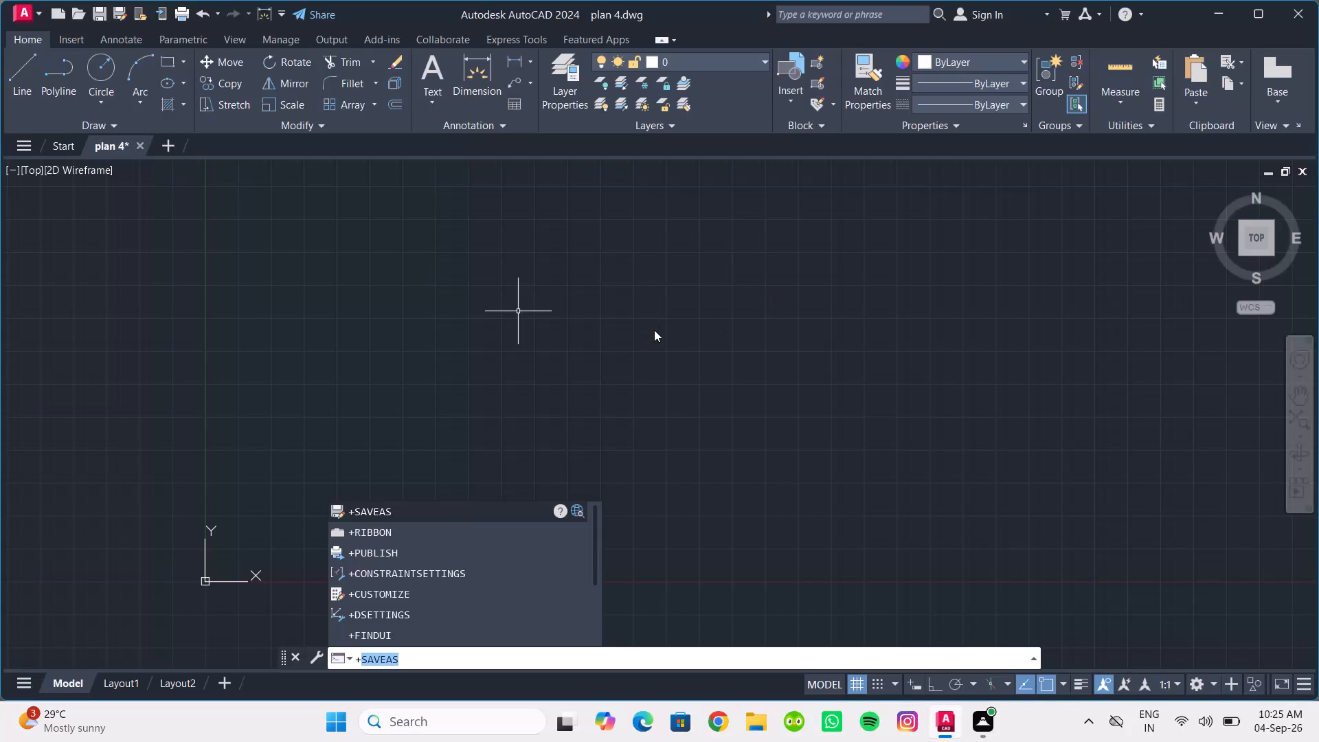
# Discard the pending +SAVEAS command entry and return the drawing to a state with no active command.
pyautogui.click(654, 330)
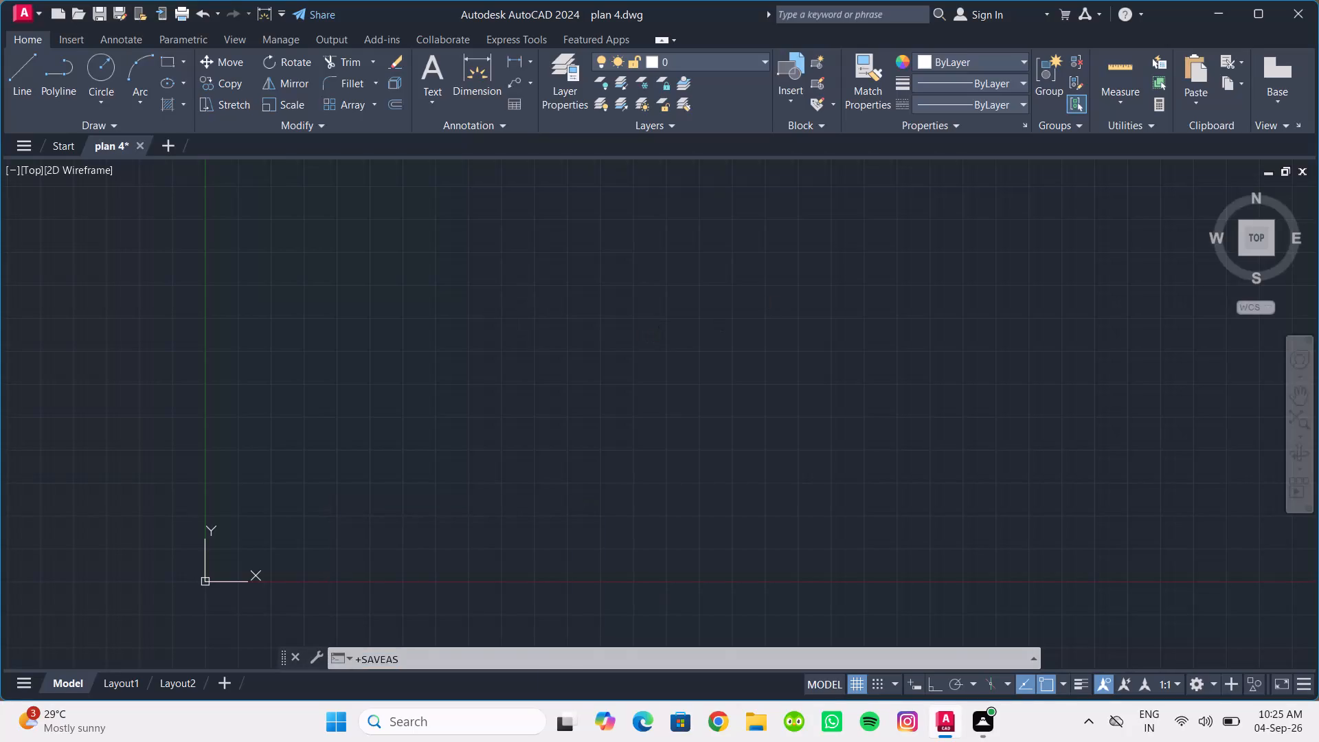
pyautogui.moveTo(655, 364); pyautogui.dragTo(498, 309)
pyautogui.click(498, 309)
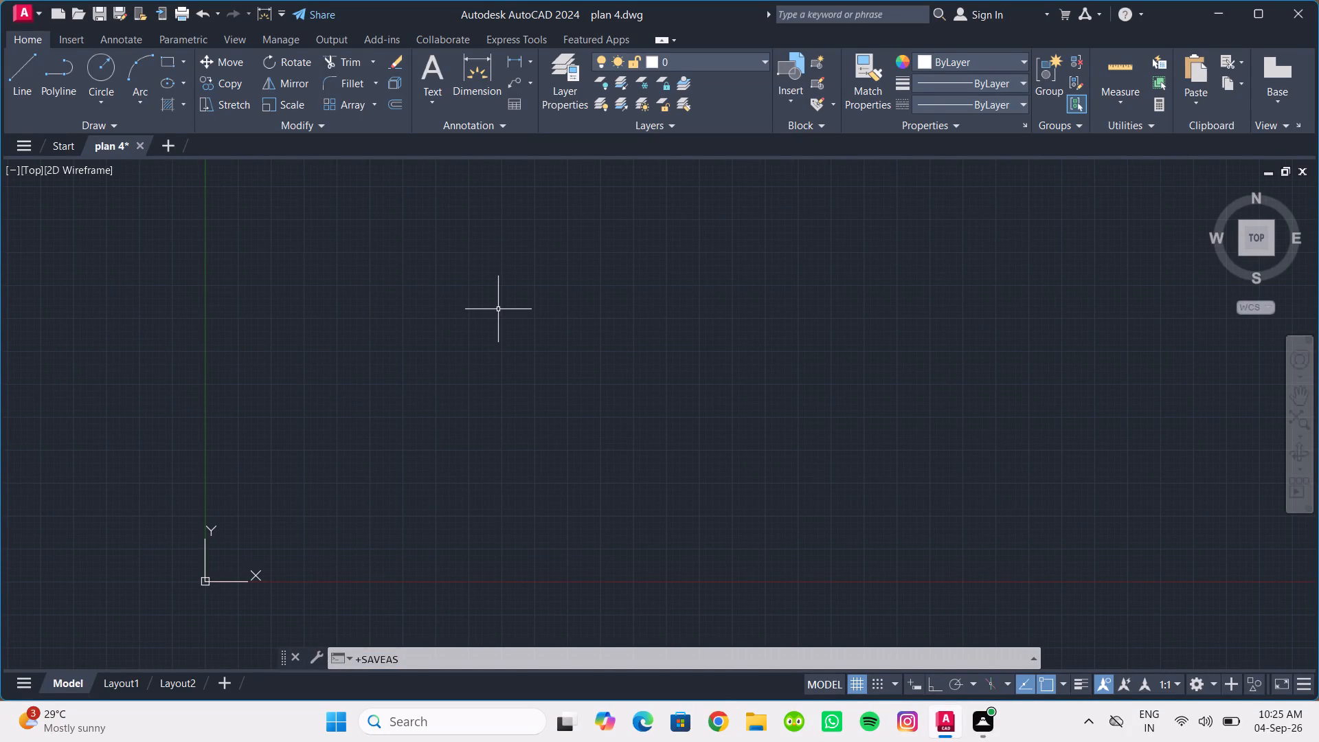
pyautogui.press('Escape')
pyautogui.press('Escape')
pyautogui.press('Escape')
pyautogui.press('Escape')
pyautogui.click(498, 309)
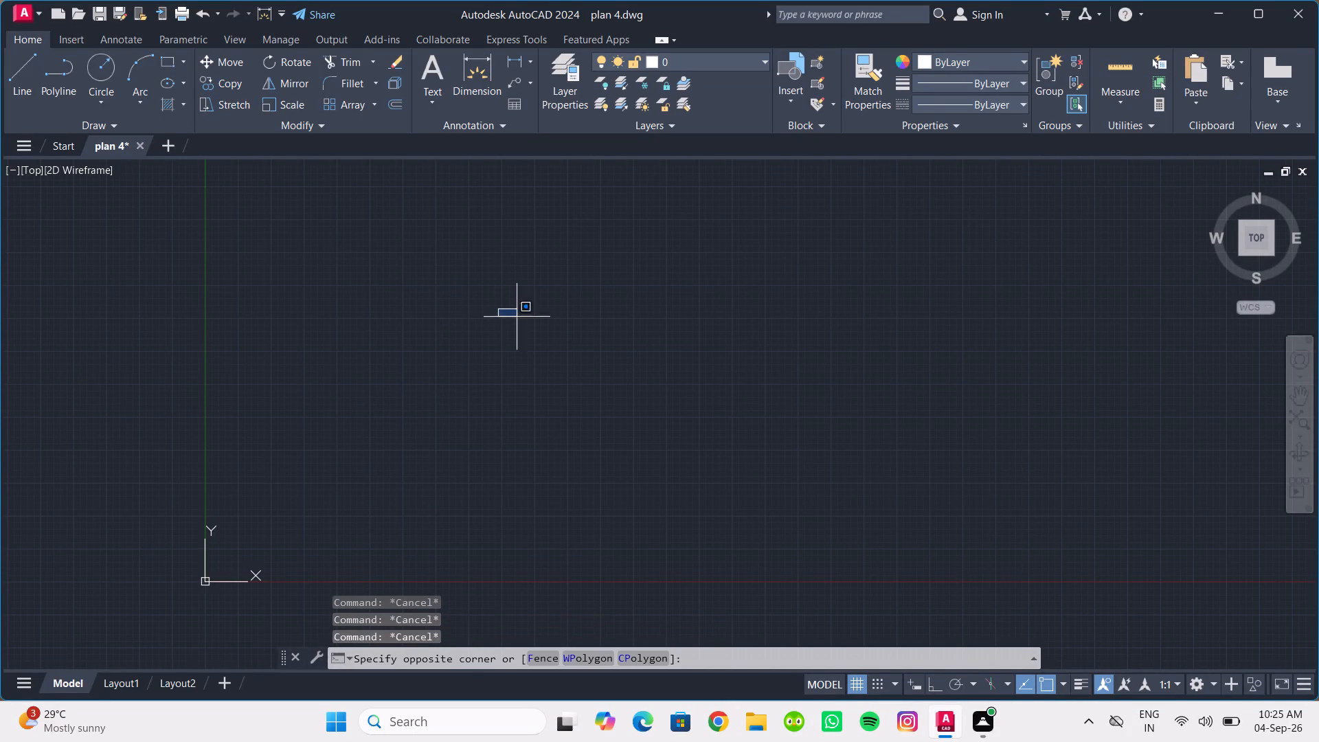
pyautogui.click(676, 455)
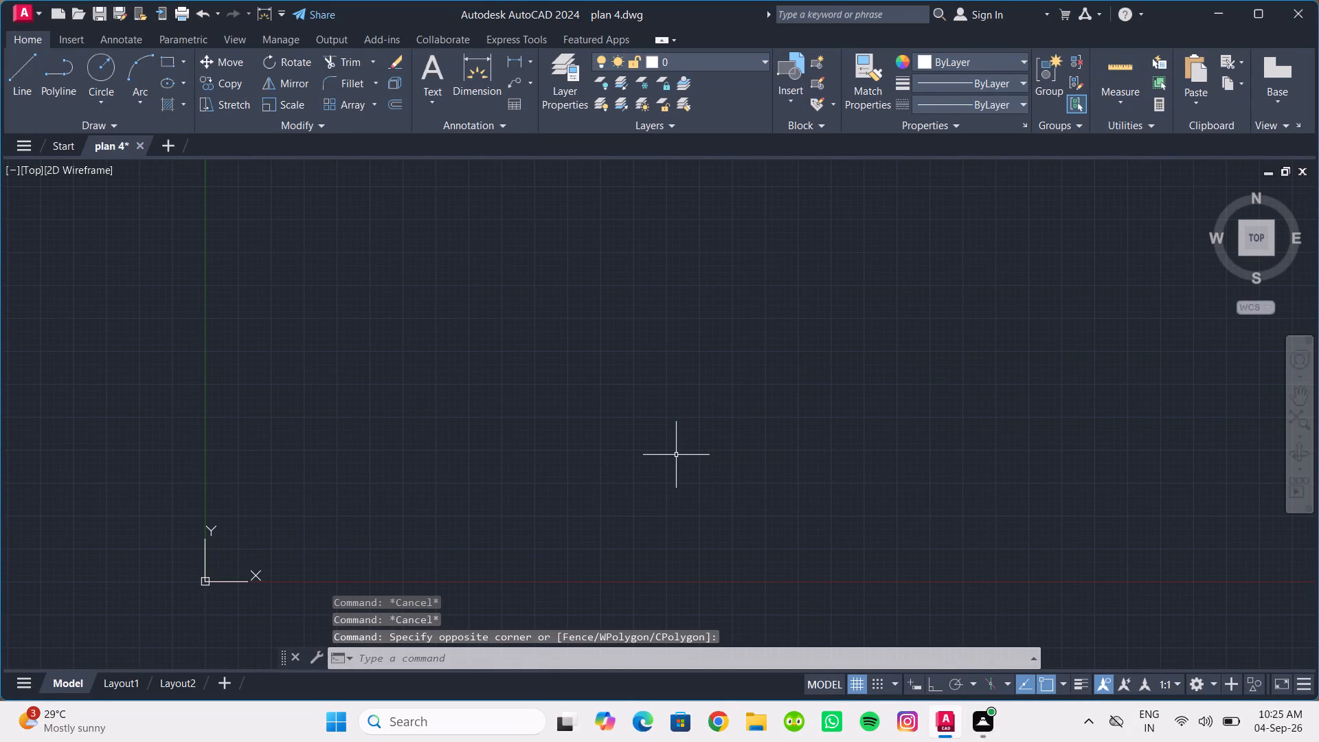
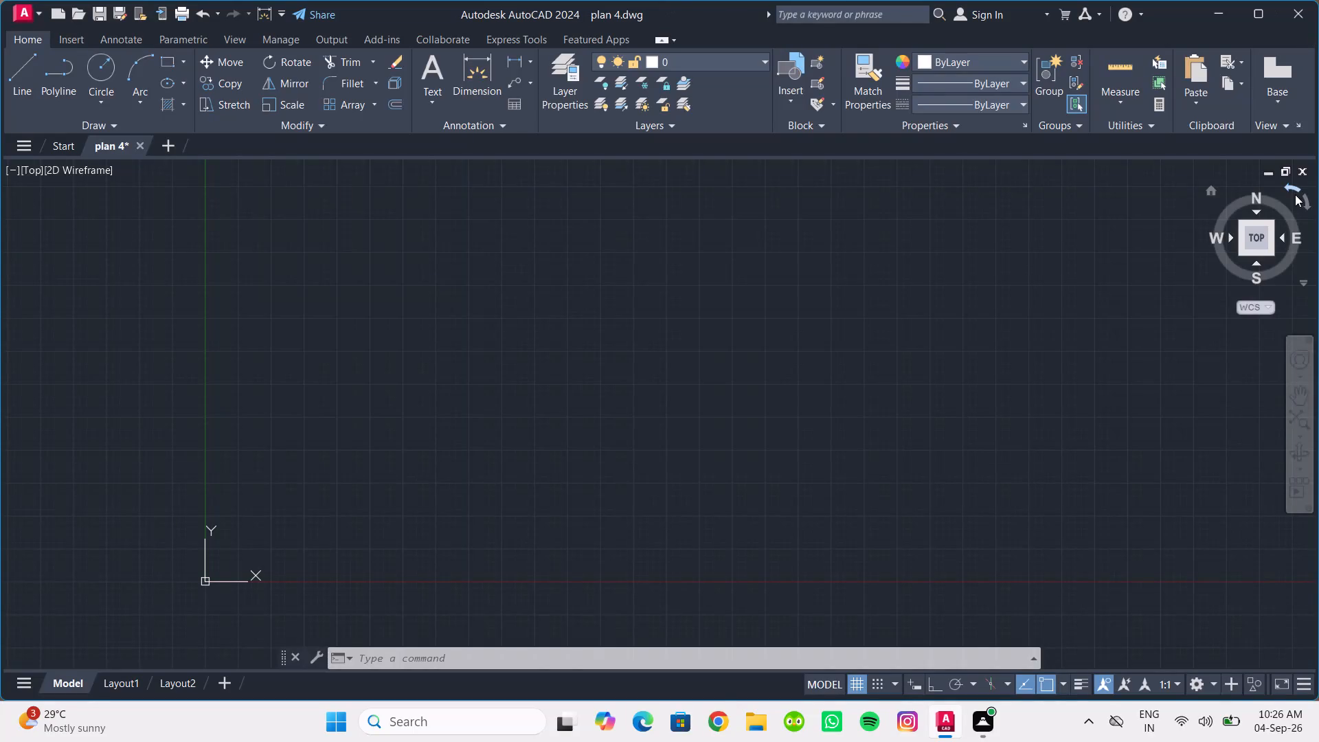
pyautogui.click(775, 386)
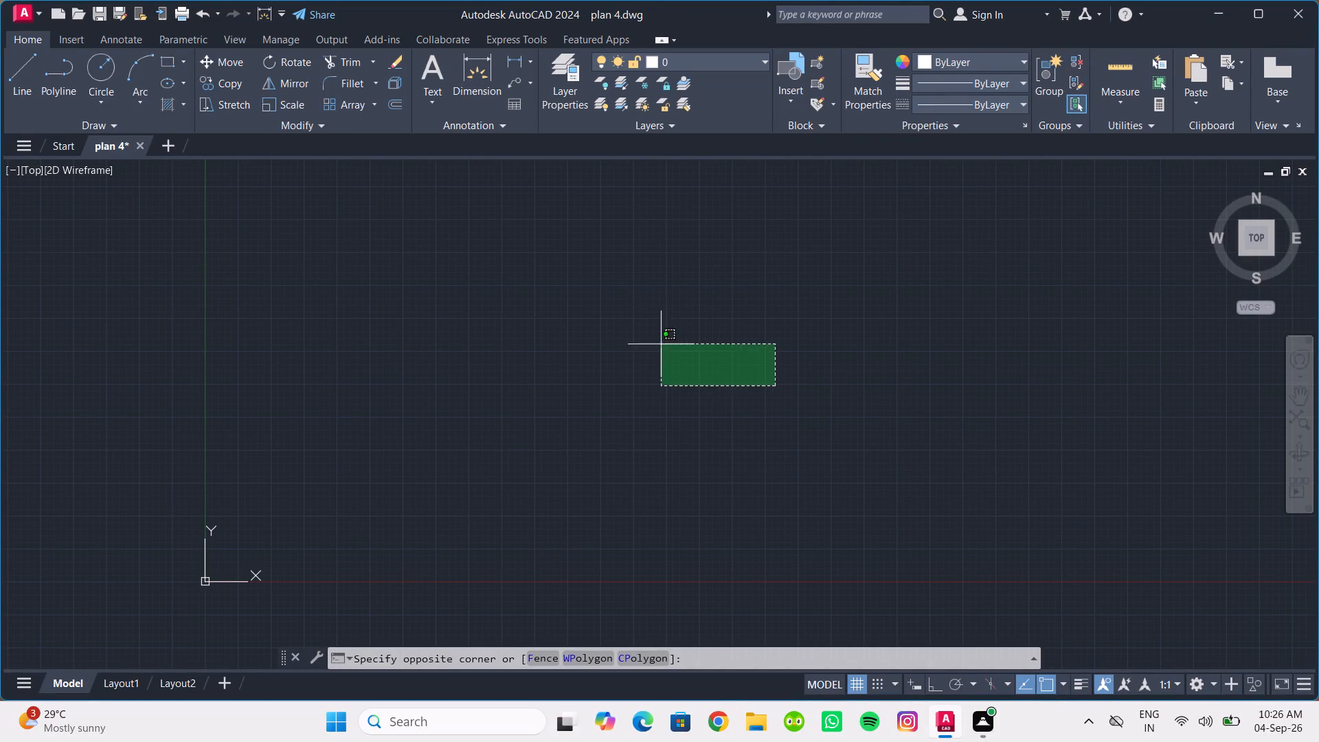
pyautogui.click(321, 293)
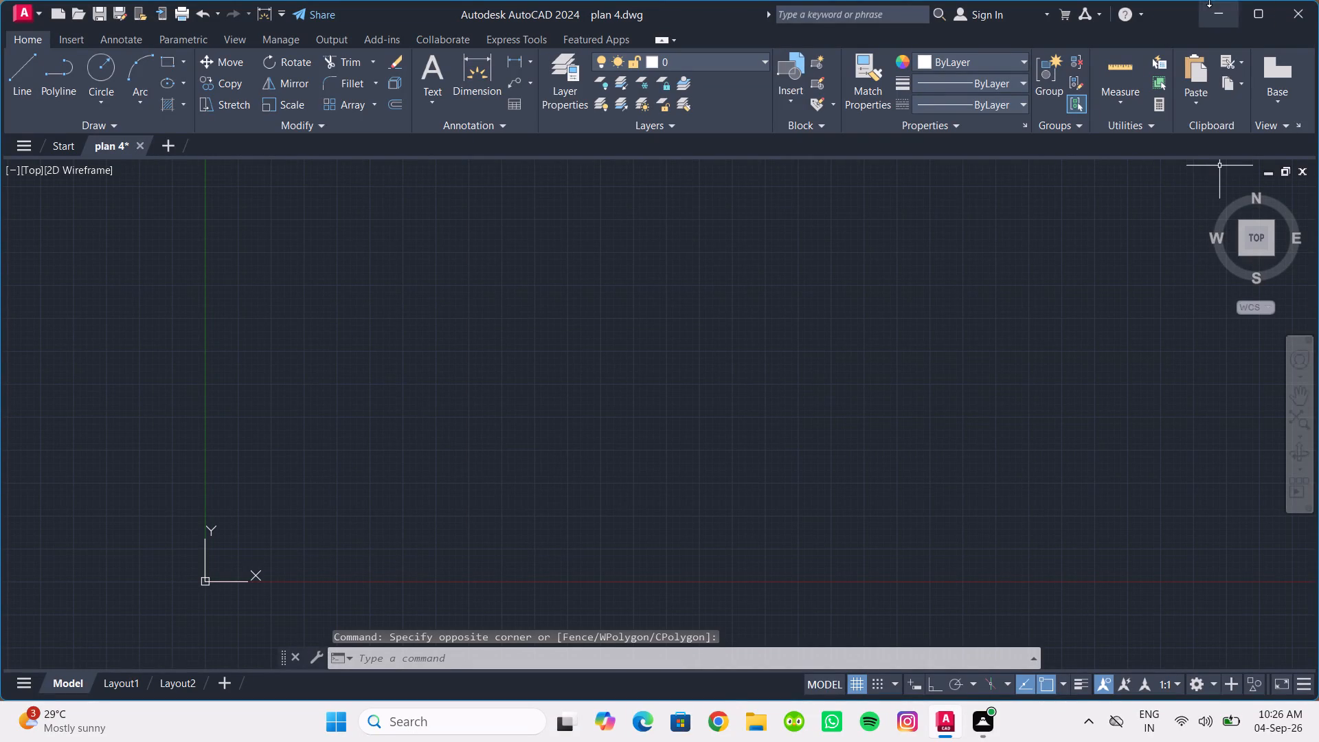
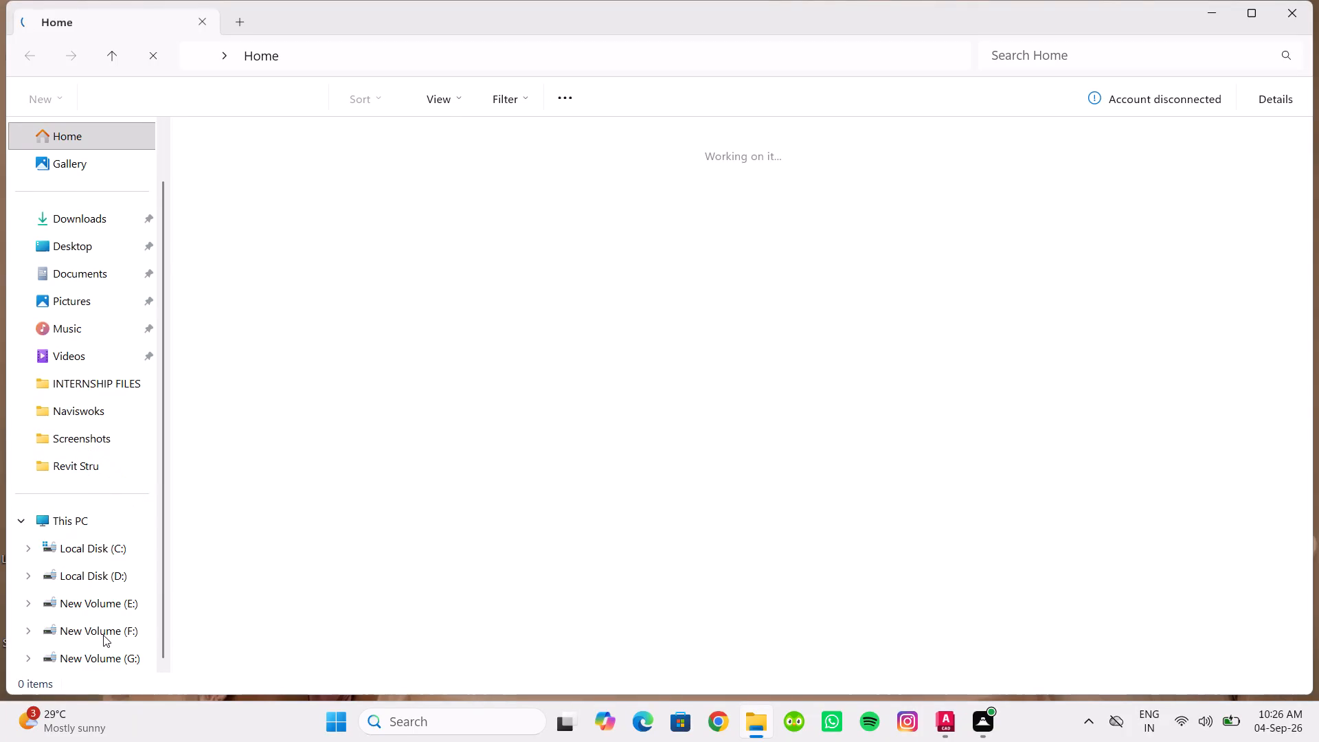
# Open the inner Autodesk_Revit_2024_G1_Win_64-bit installer folder, inside REVIT NEW 2024 on New Volume (F:).
pyautogui.click(103, 635)
pyautogui.click(103, 572)
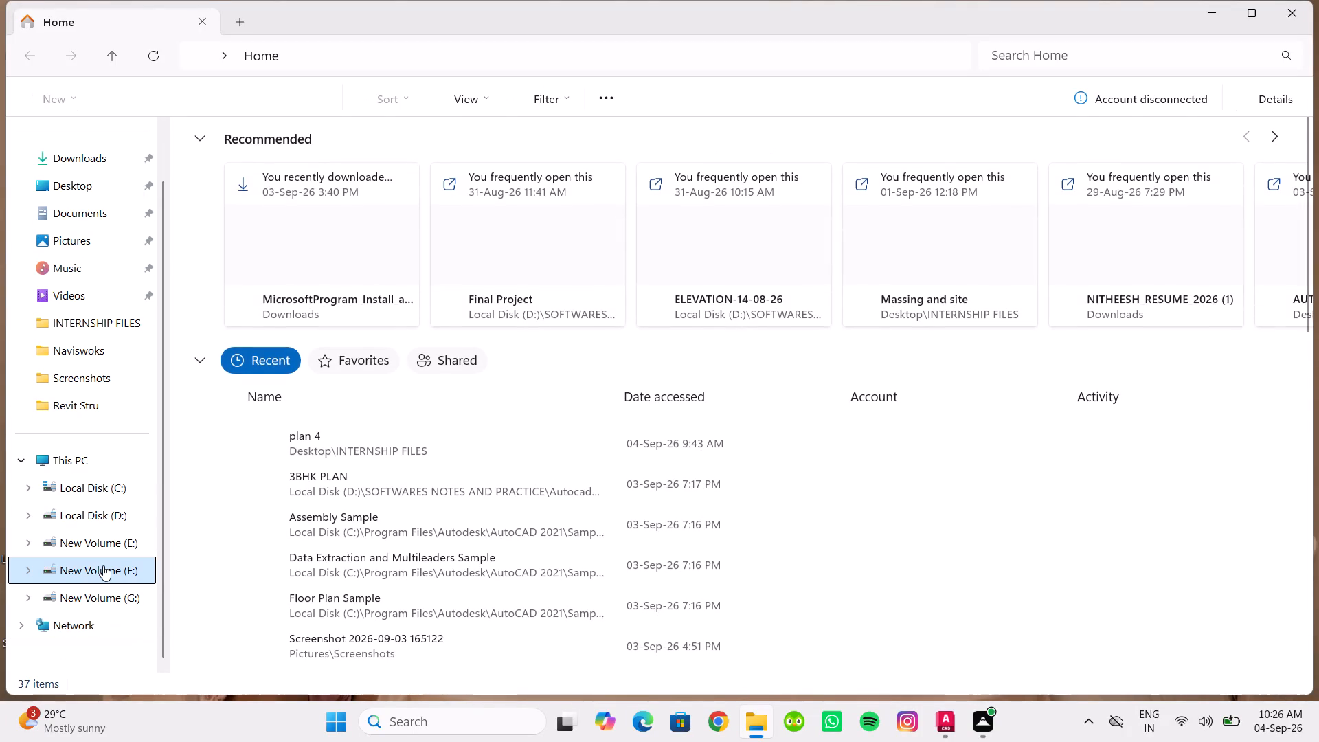
pyautogui.click(103, 565)
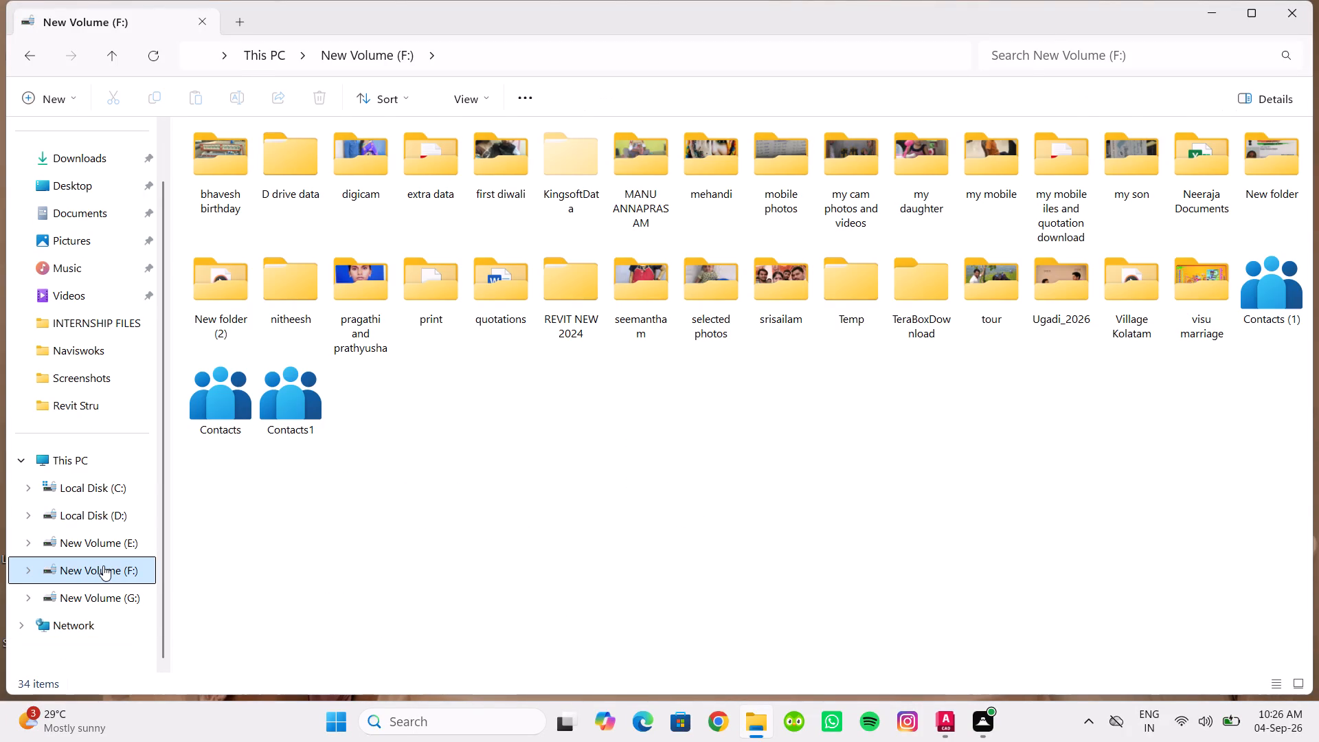
pyautogui.click(481, 546)
pyautogui.doubleClick(566, 279)
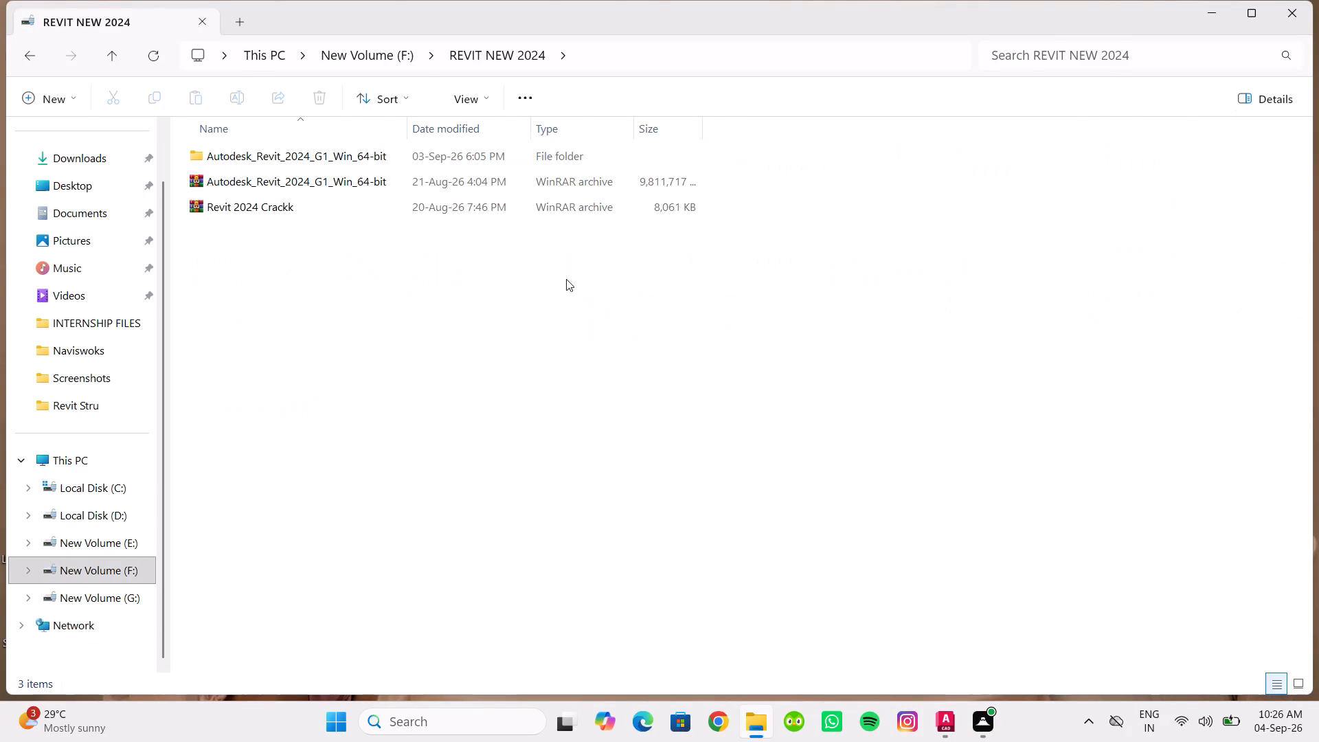
pyautogui.doubleClick(383, 155)
pyautogui.doubleClick(384, 148)
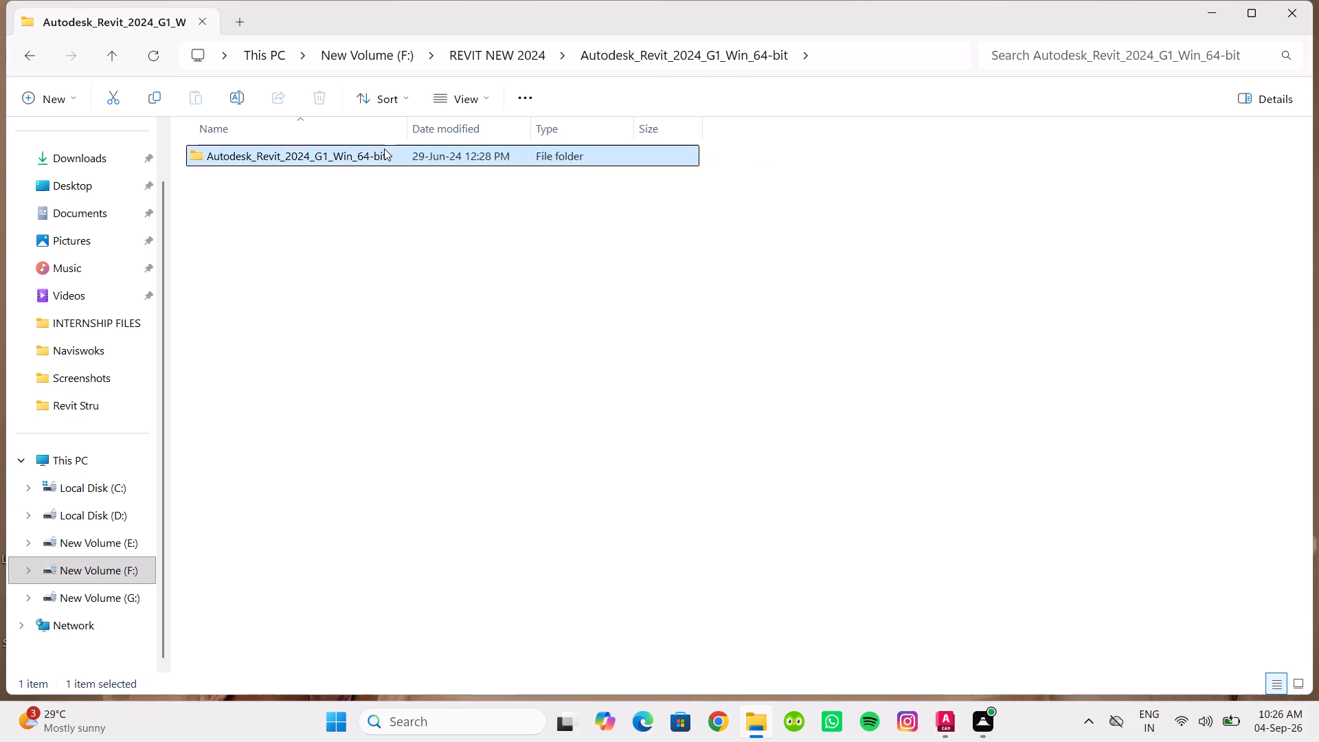
# Launch the Setup application from the Revit 2024 installer folder.
pyautogui.click(316, 435)
pyautogui.rightClick(316, 435)
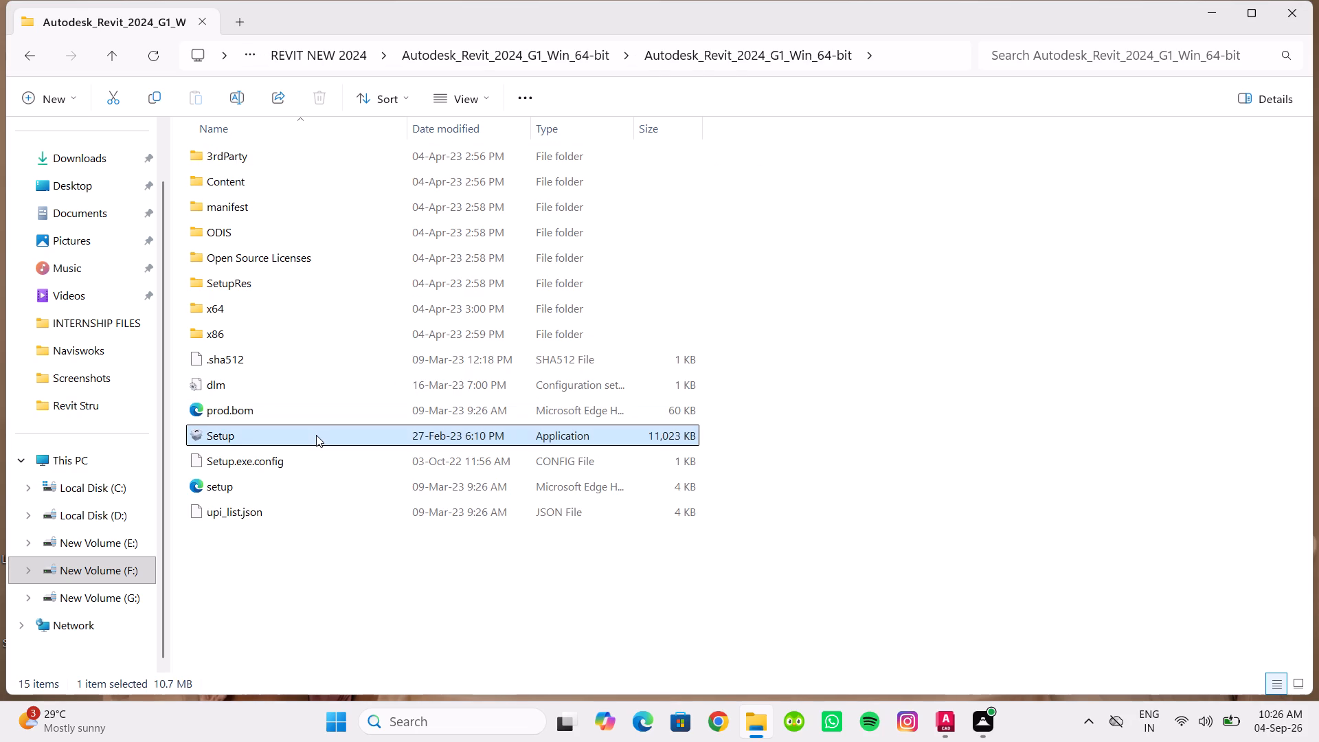
pyautogui.click(444, 366)
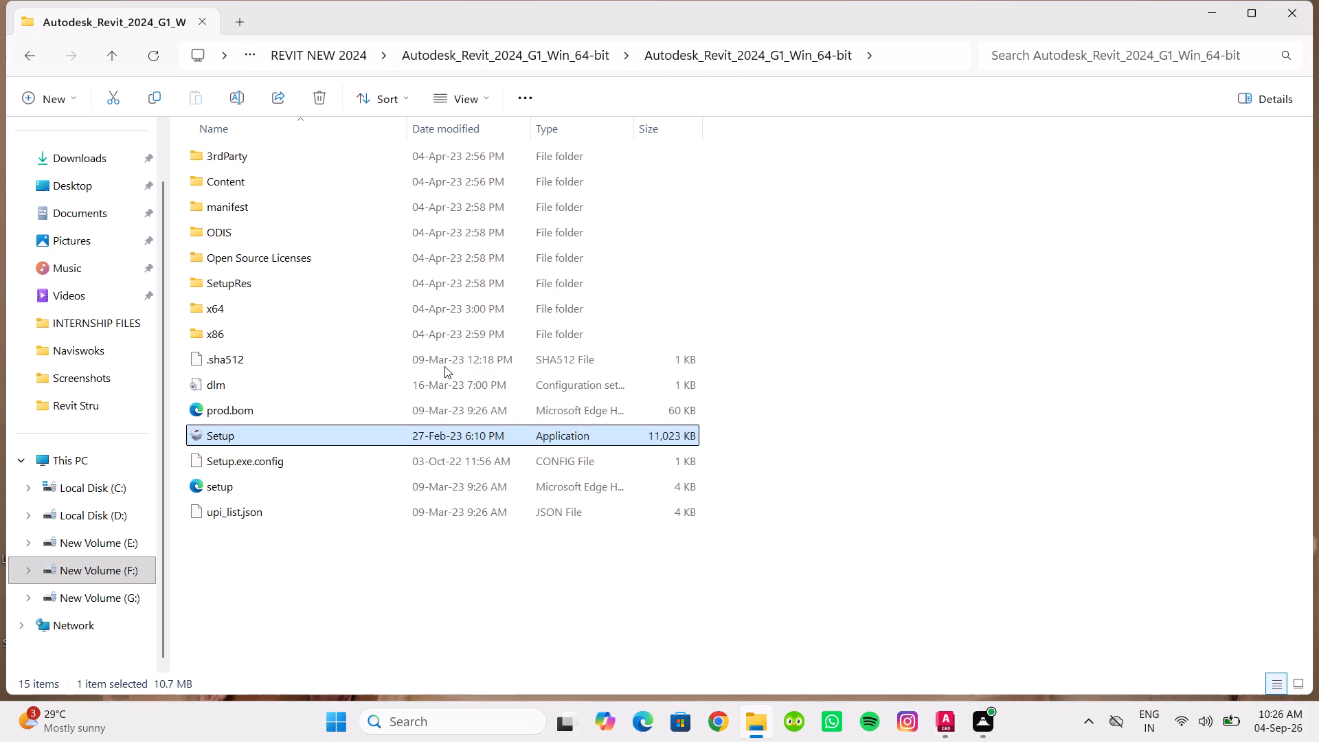
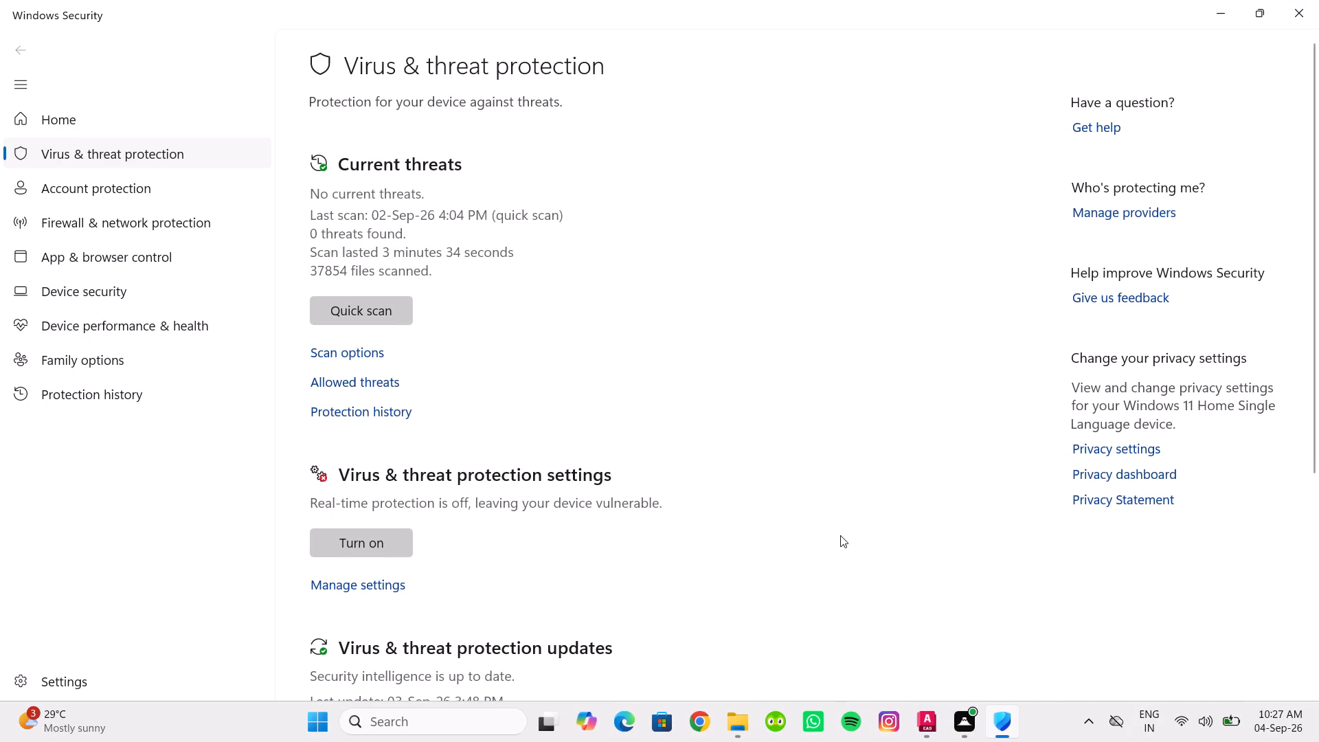
# Examine the Virus & threat protection page, covering its threats, settings, updates and ransomware sections, and look into Protection updates.
pyautogui.scroll(-2, 405, 489)
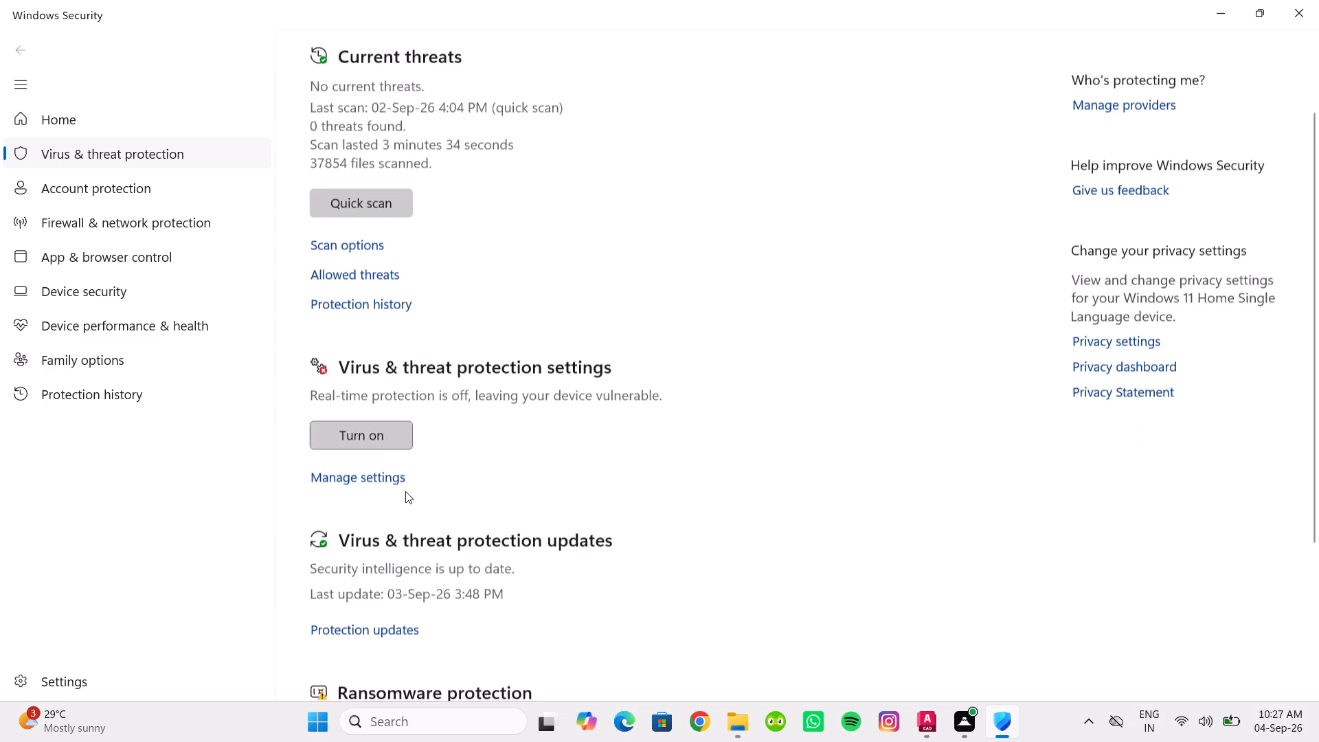
pyautogui.scroll(-1, 416, 509)
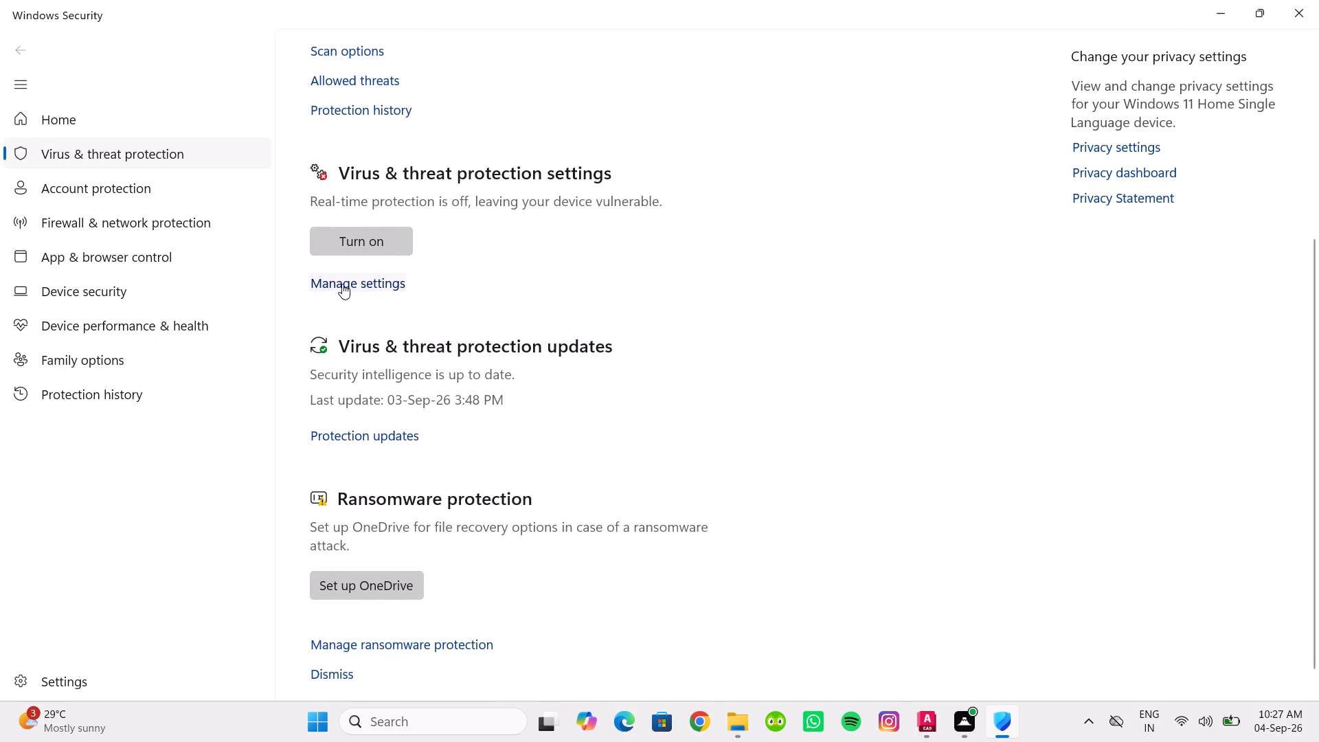
pyautogui.scroll(-2, 369, 436)
pyautogui.scroll(1, 369, 436)
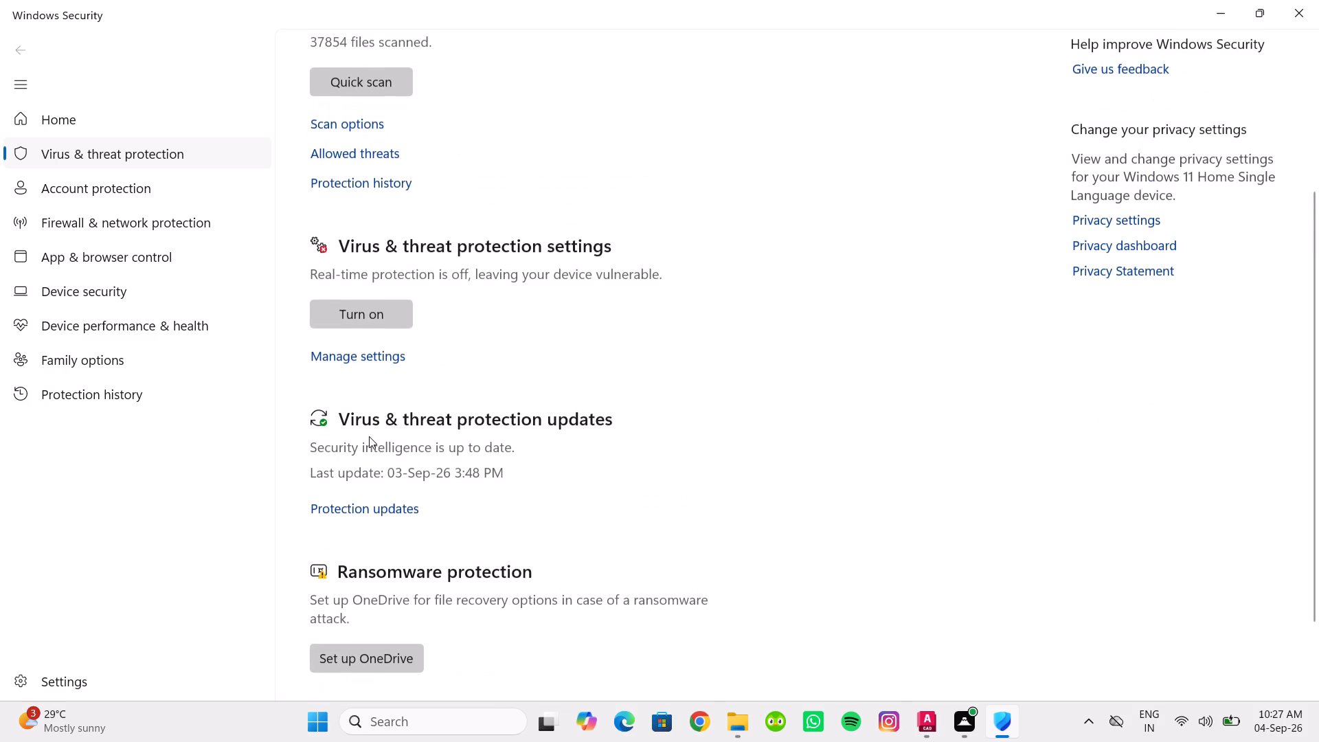
pyautogui.click(379, 510)
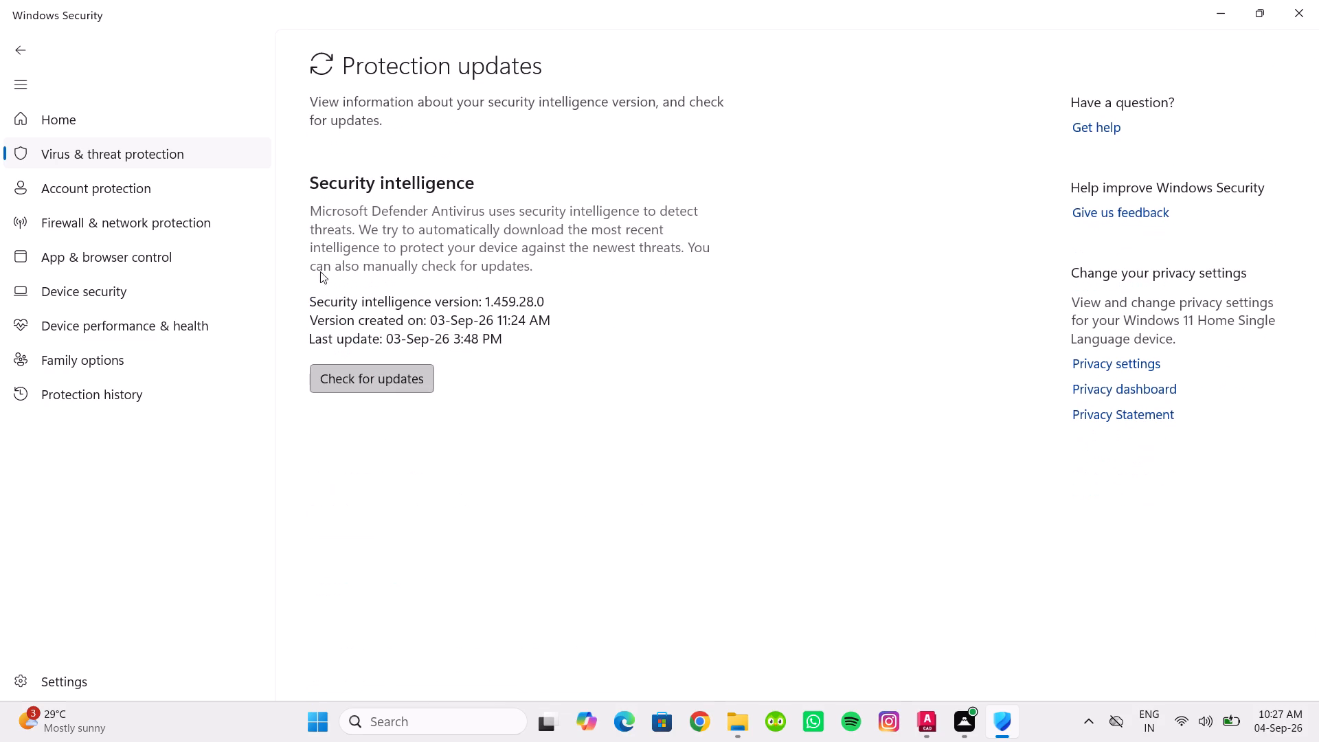
pyautogui.click(15, 44)
pyautogui.scroll(1, 446, 380)
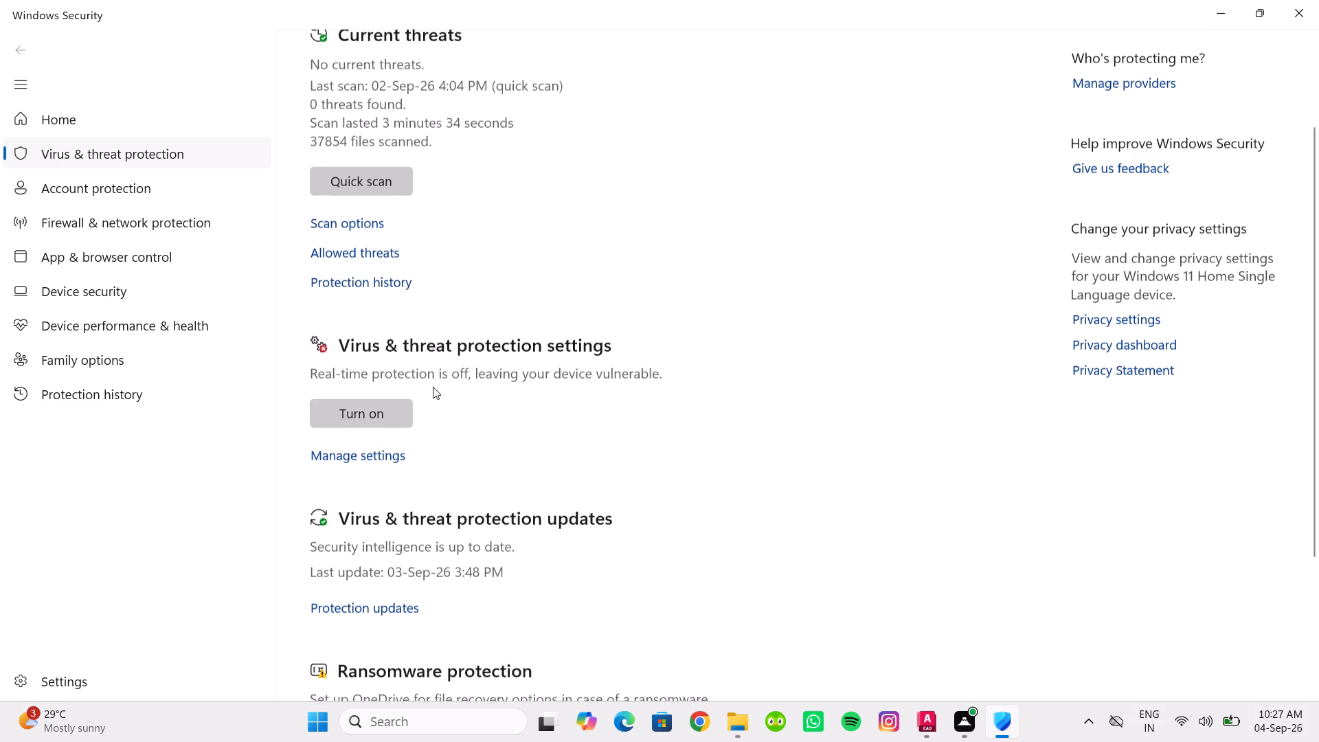
pyautogui.scroll(2, 462, 461)
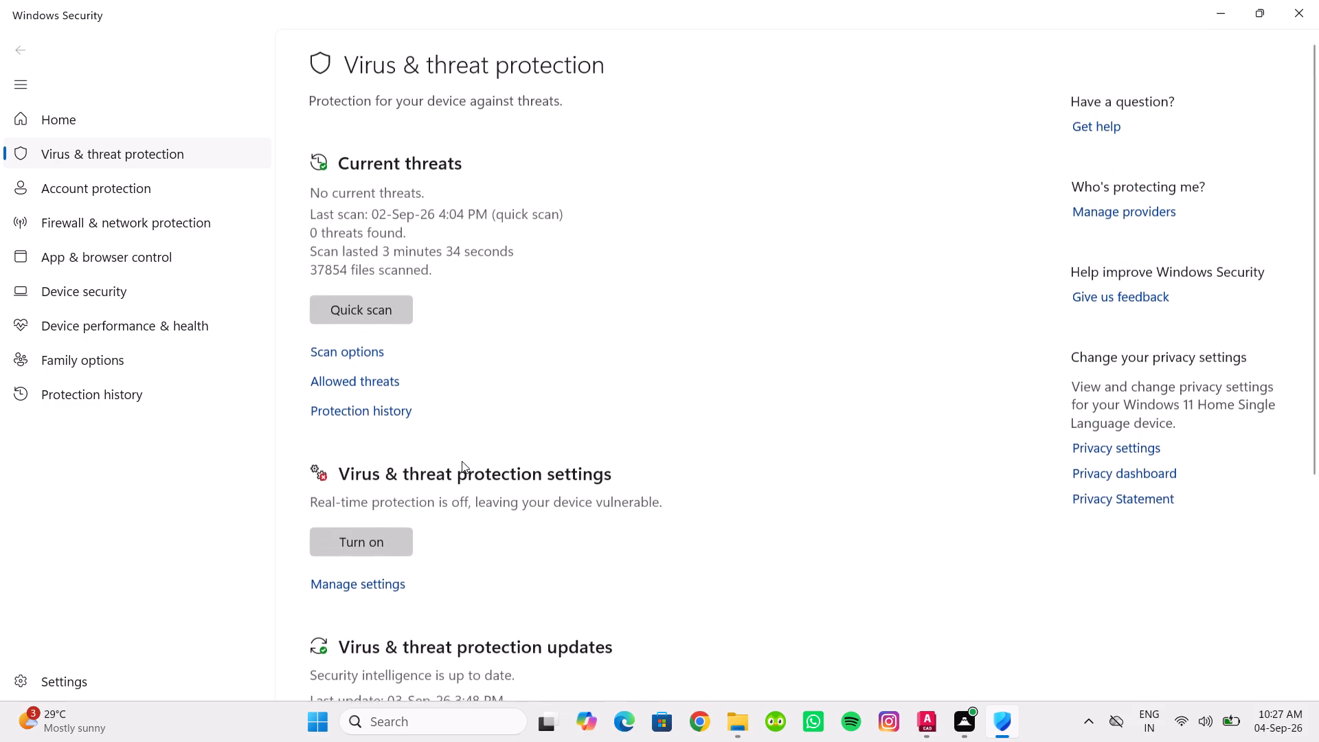
pyautogui.scroll(2, 462, 461)
pyautogui.scroll(-9, 461, 455)
pyautogui.scroll(5, 455, 453)
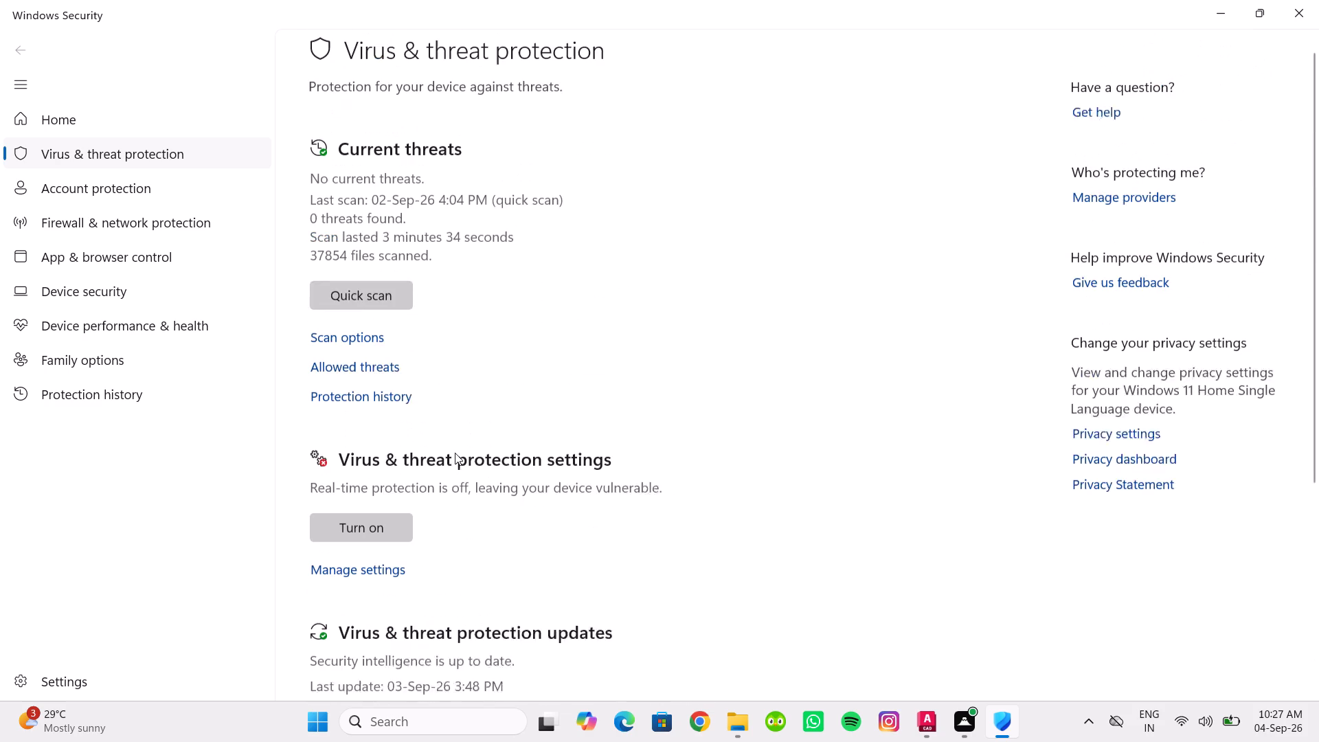
pyautogui.scroll(5, 455, 453)
pyautogui.scroll(-4, 455, 453)
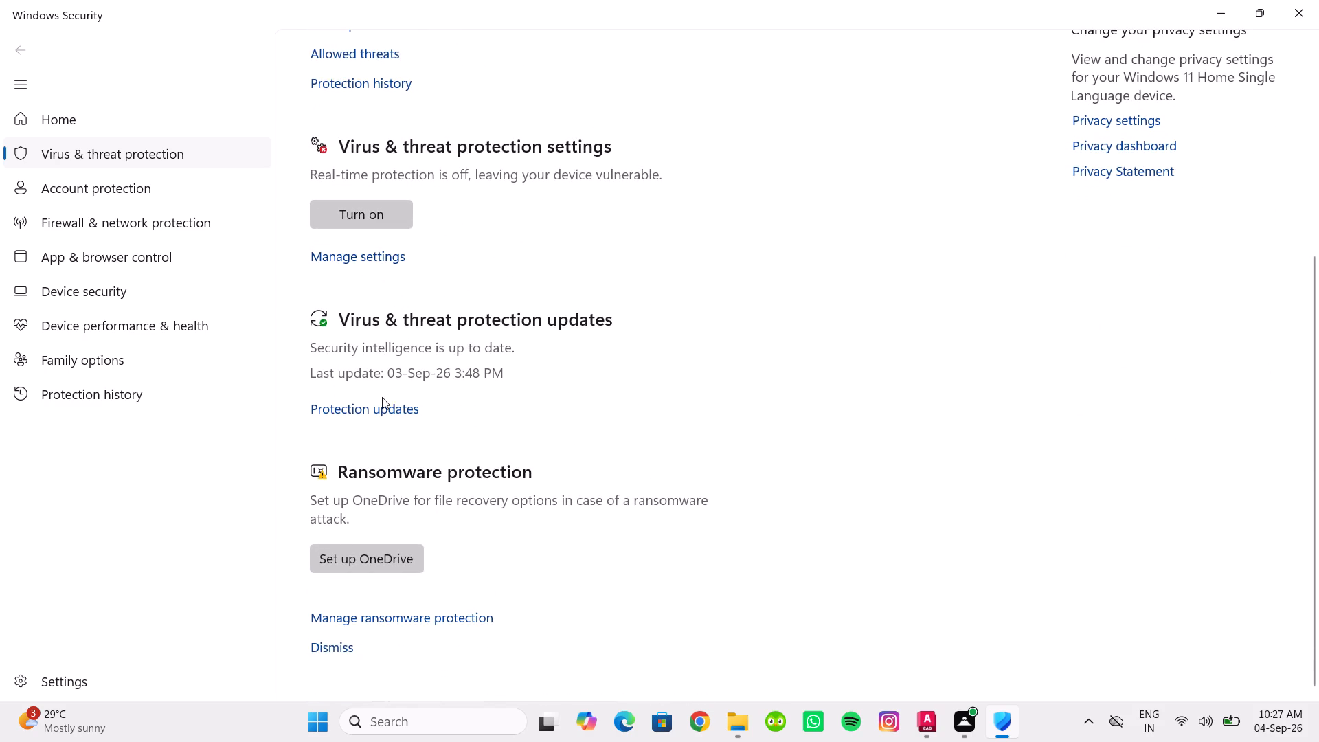
# Run a check for security intelligence updates from Protection updates.
pyautogui.click(384, 405)
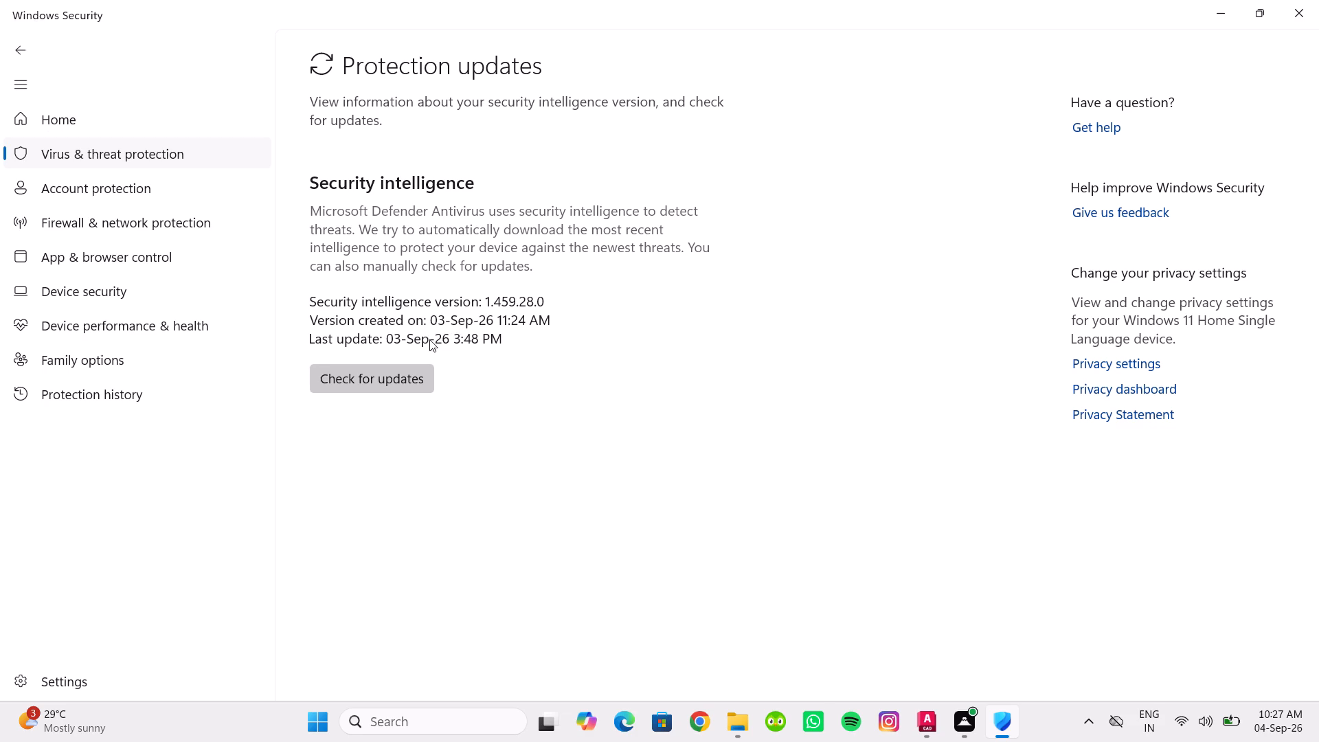
pyautogui.click(405, 377)
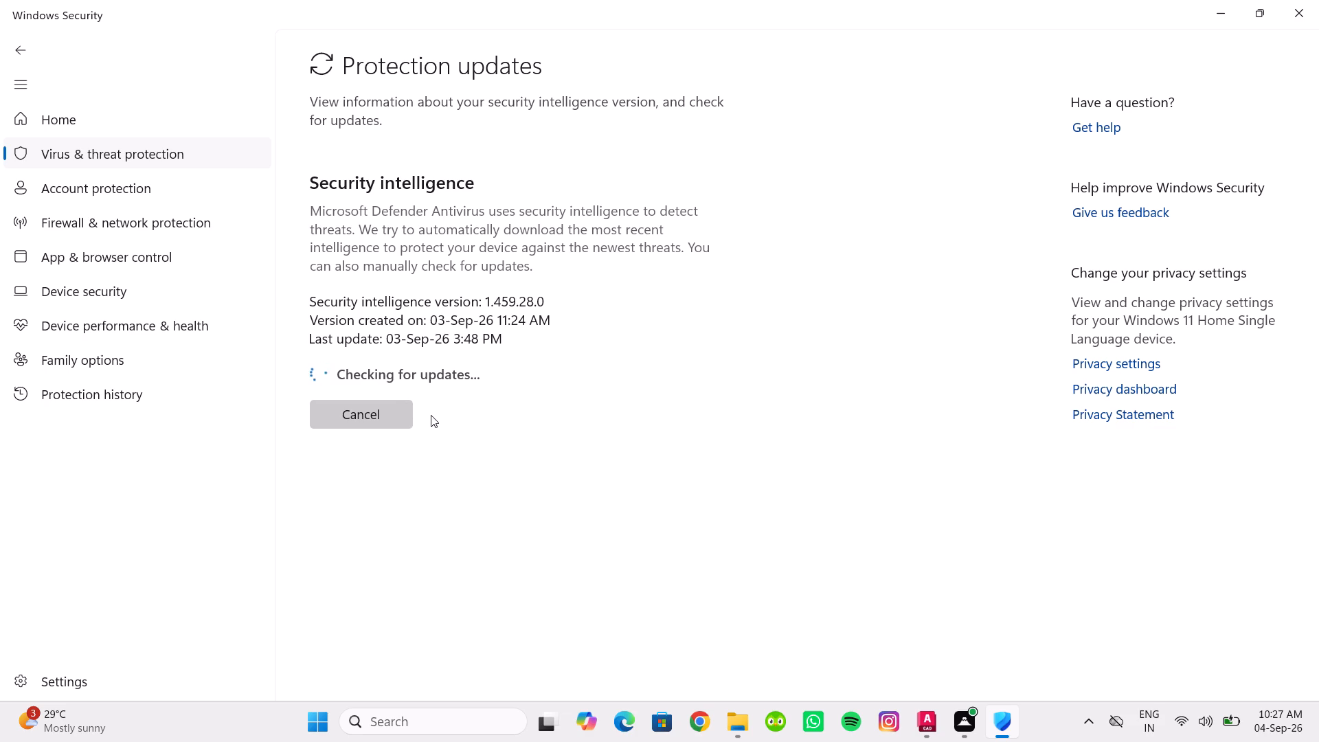
# Return to Virus & threat protection and open its settings to view the real-time protection state.
pyautogui.click(132, 159)
pyautogui.click(372, 269)
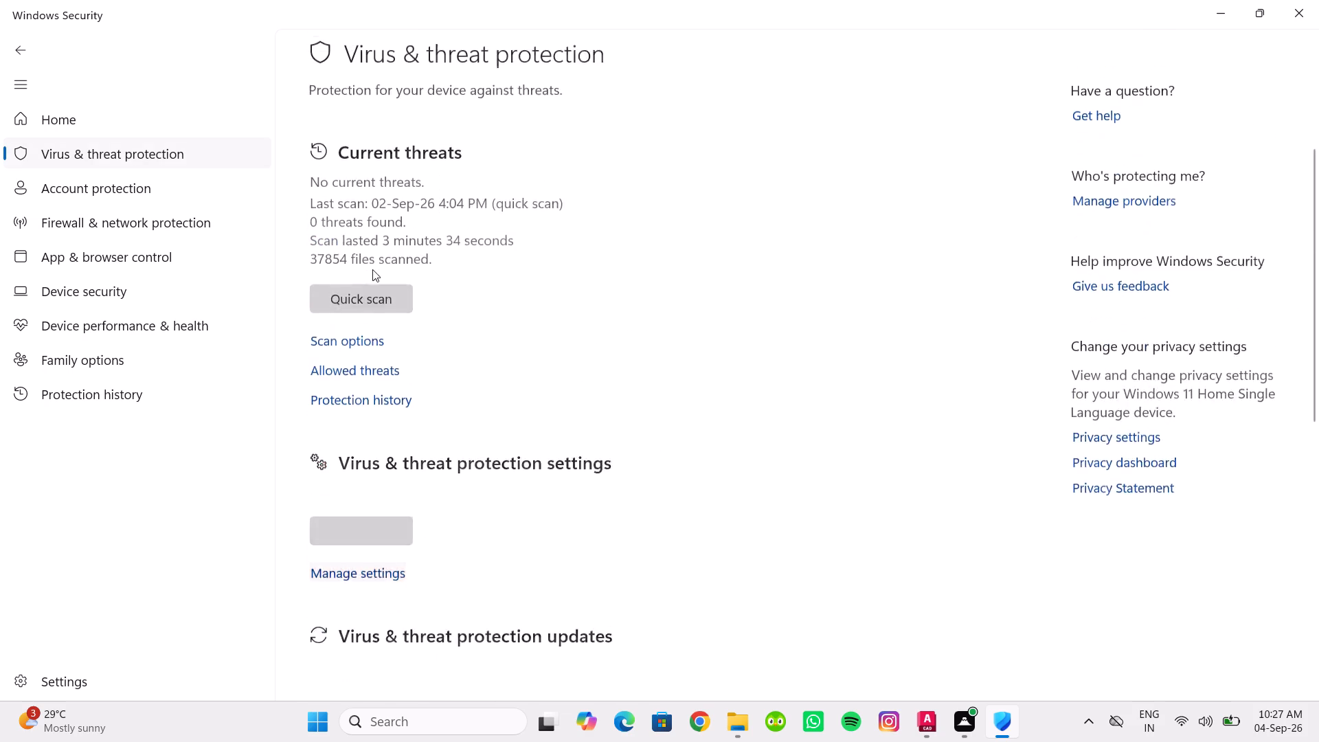
pyautogui.scroll(-4, 369, 368)
pyautogui.scroll(5, 370, 371)
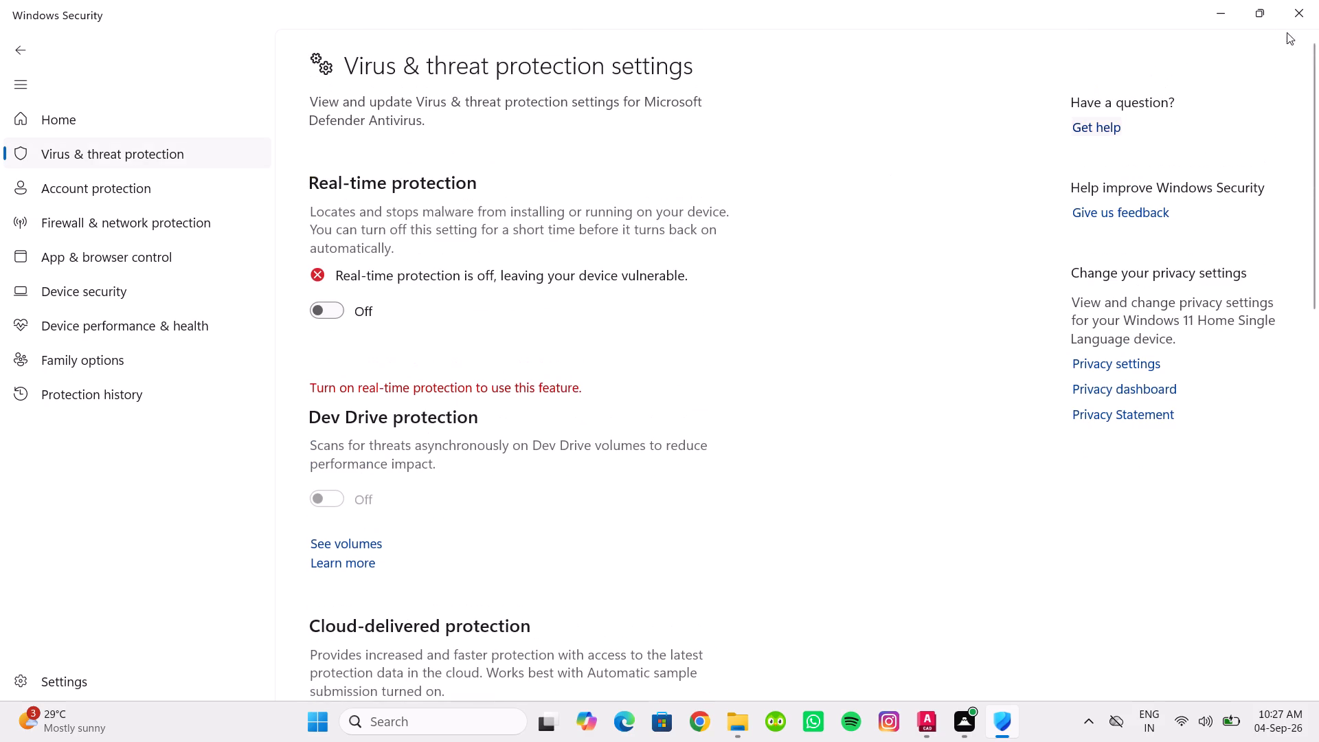
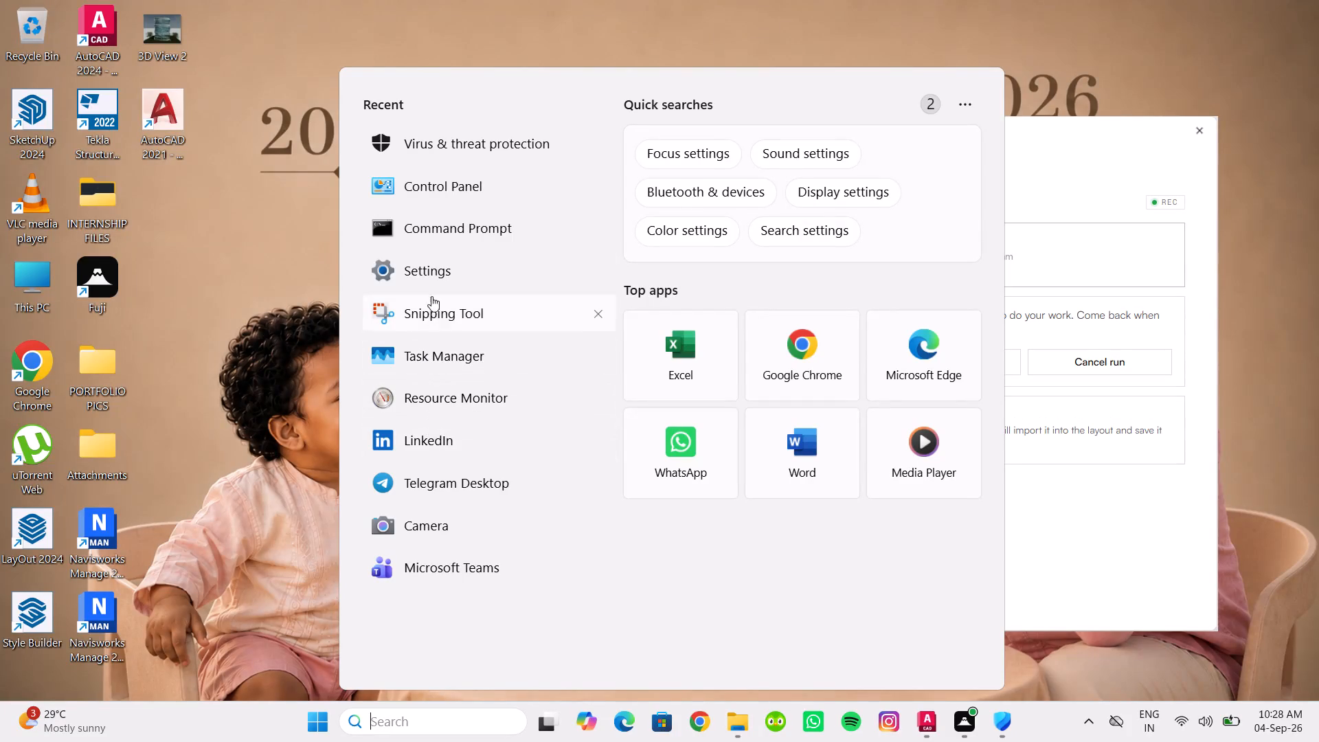
# Switch to Control Panel and open the list of installed programs for uninstalling under Programs.
pyautogui.click(451, 183)
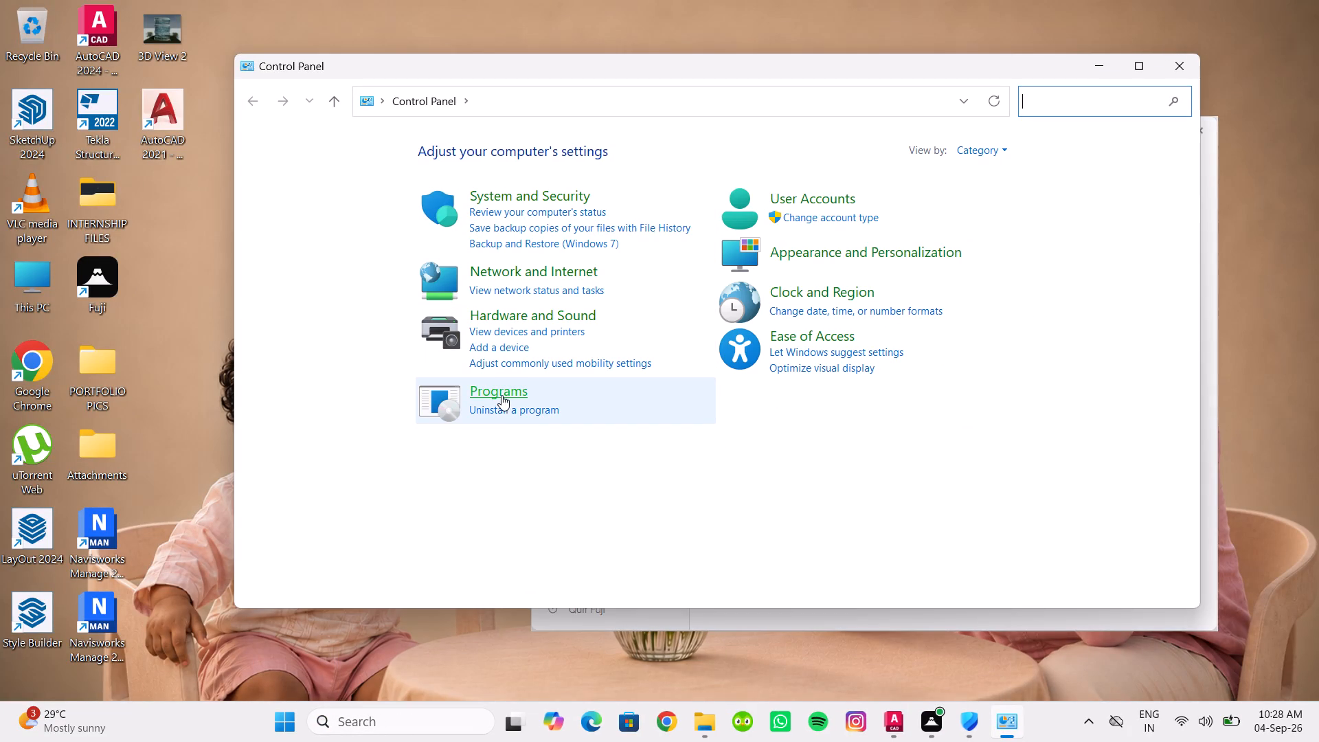
pyautogui.click(501, 395)
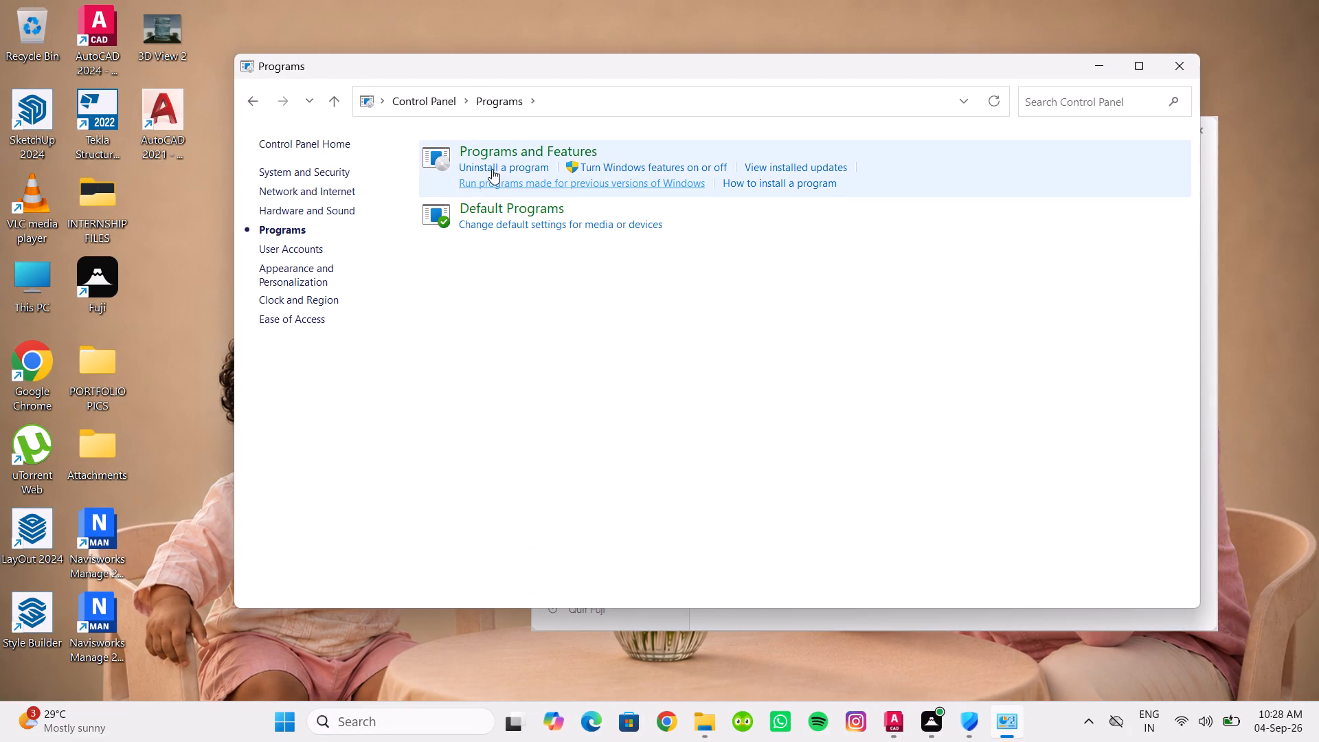
pyautogui.click(492, 169)
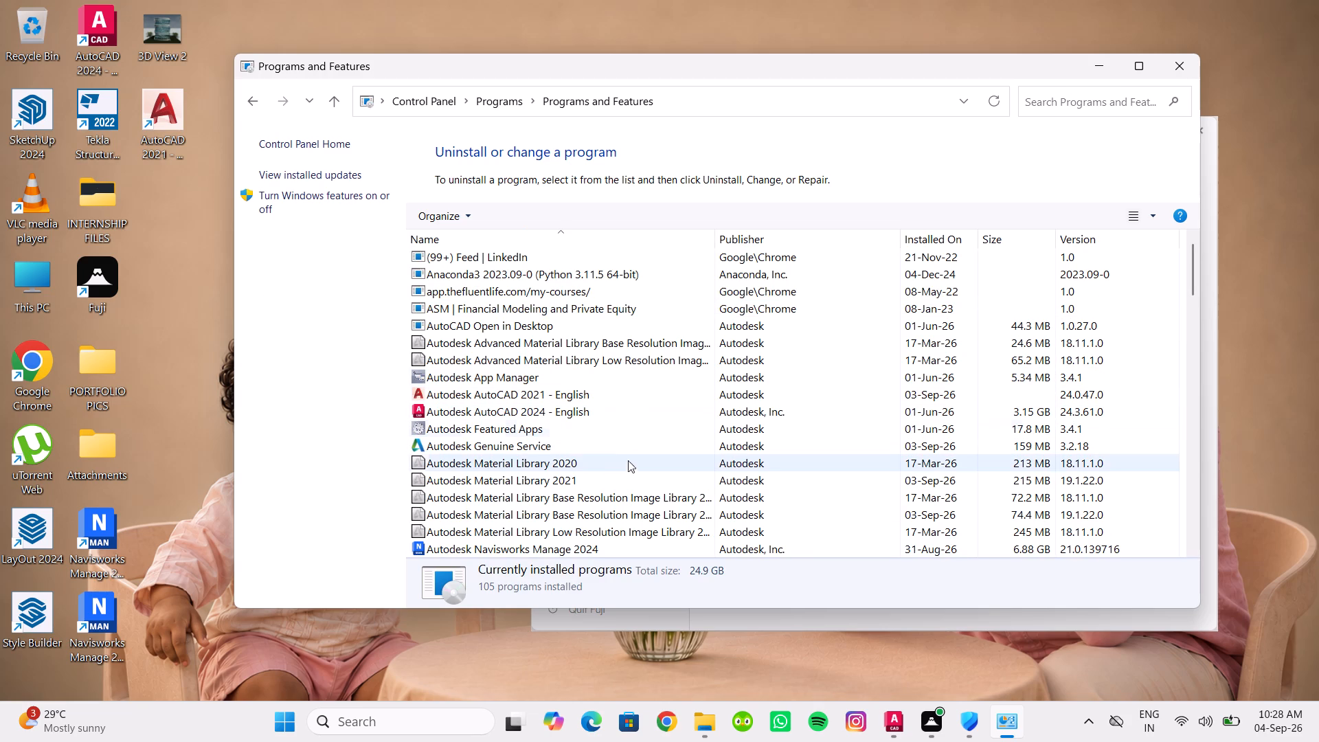
# Examine the full list of installed programs for Autodesk and Revit-related entries.
pyautogui.scroll(-1, 624, 473)
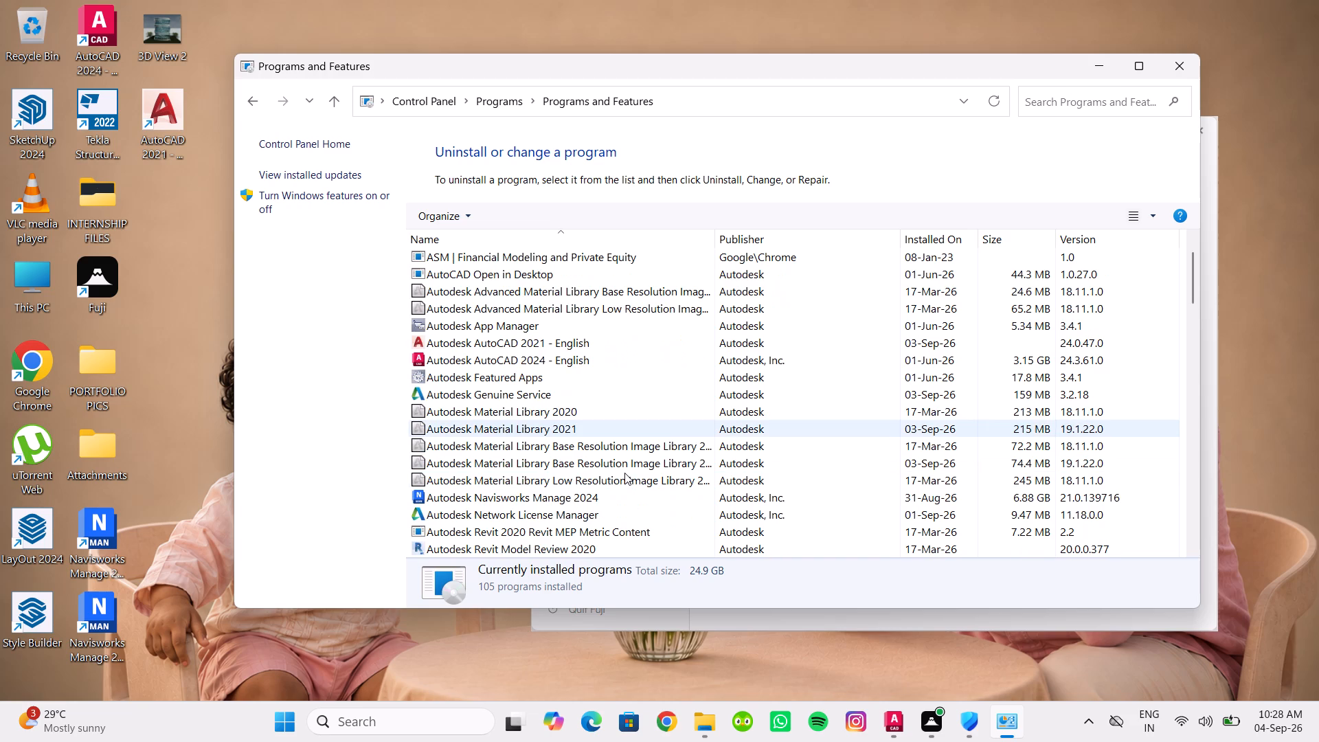
pyautogui.scroll(-2, 624, 475)
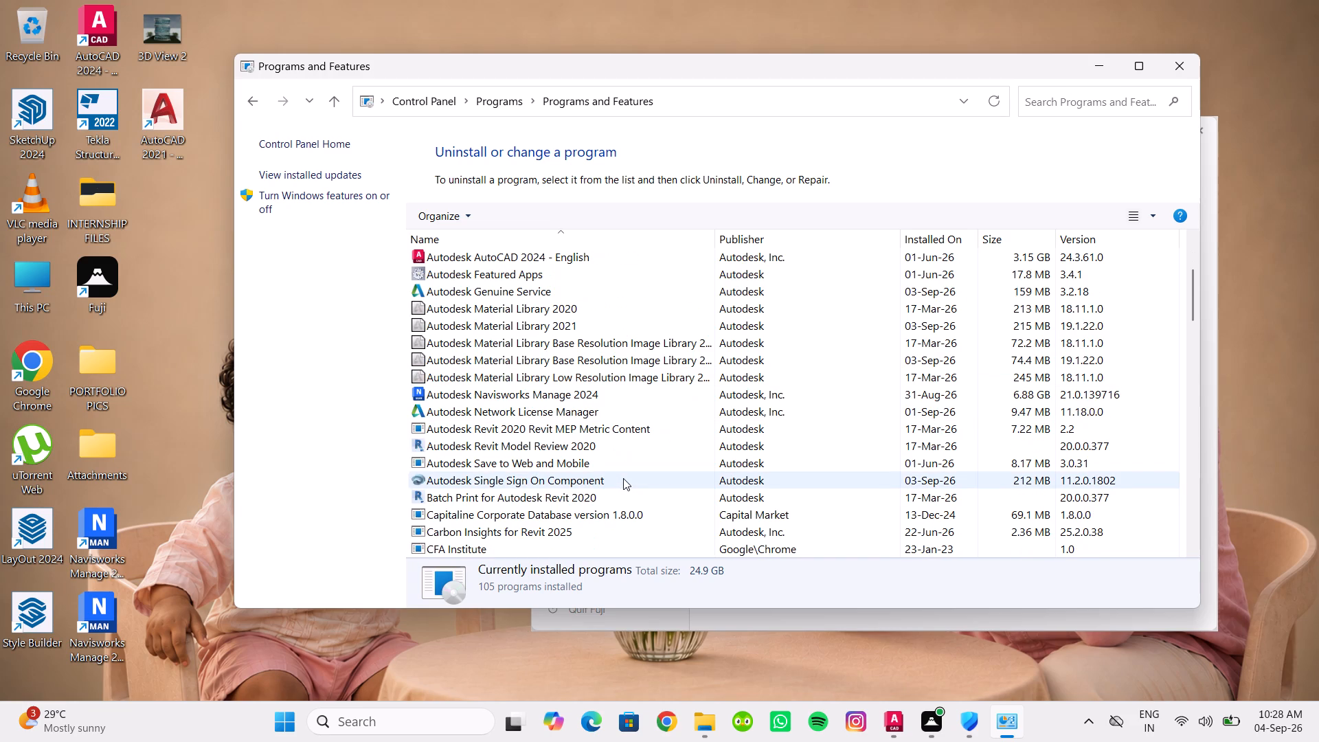
pyautogui.scroll(1, 623, 478)
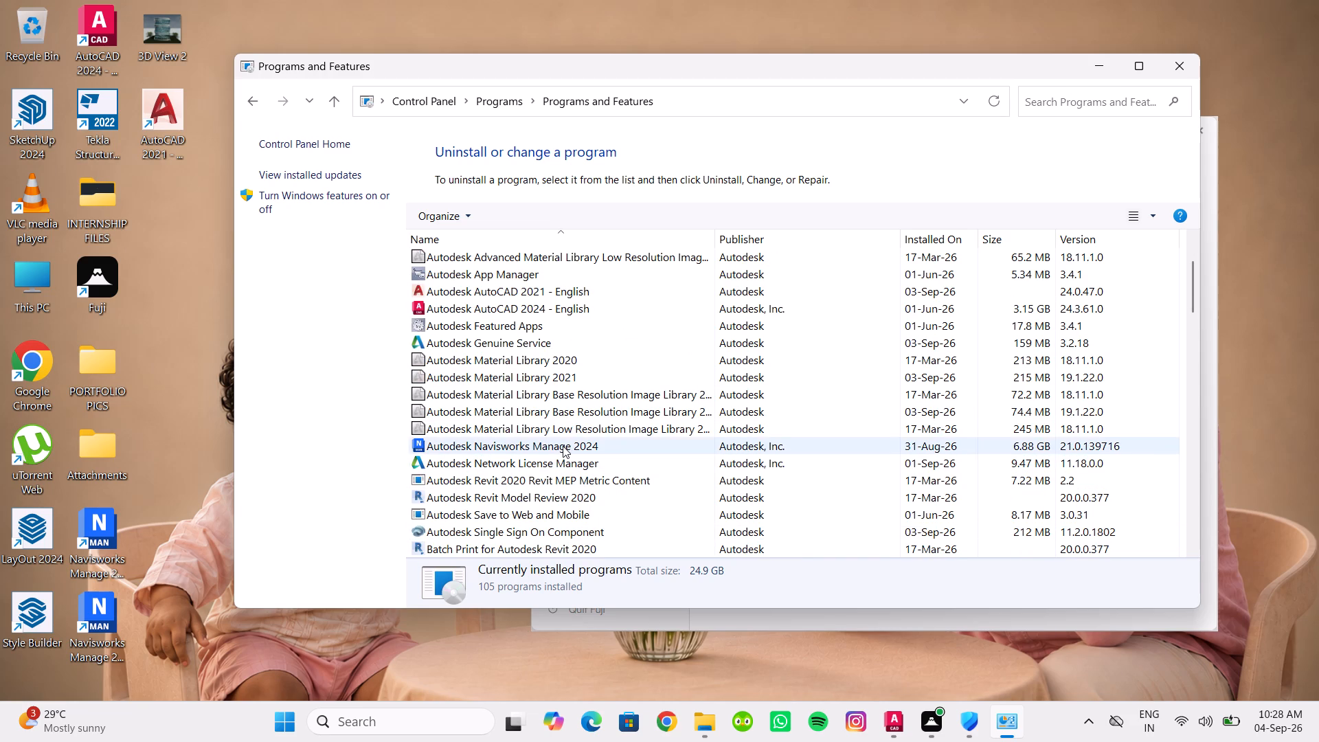
pyautogui.click(563, 446)
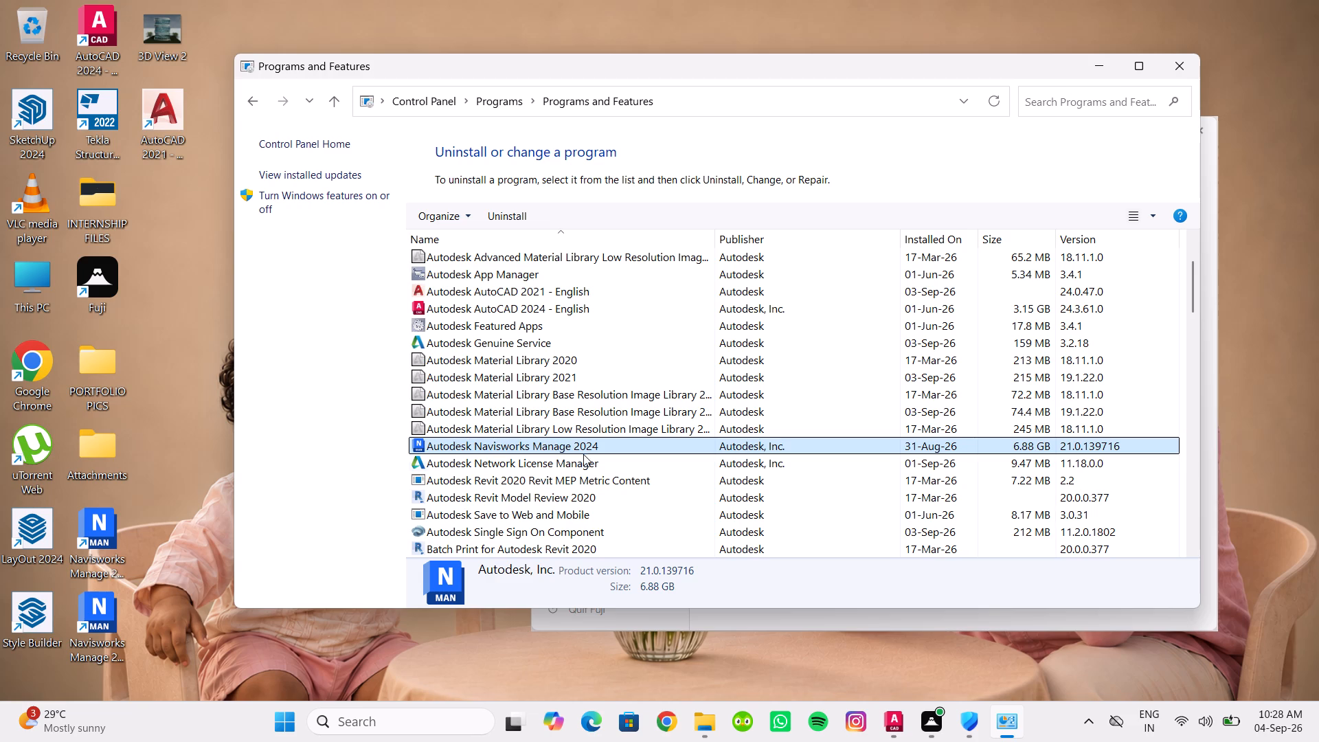
pyautogui.scroll(-3, 583, 457)
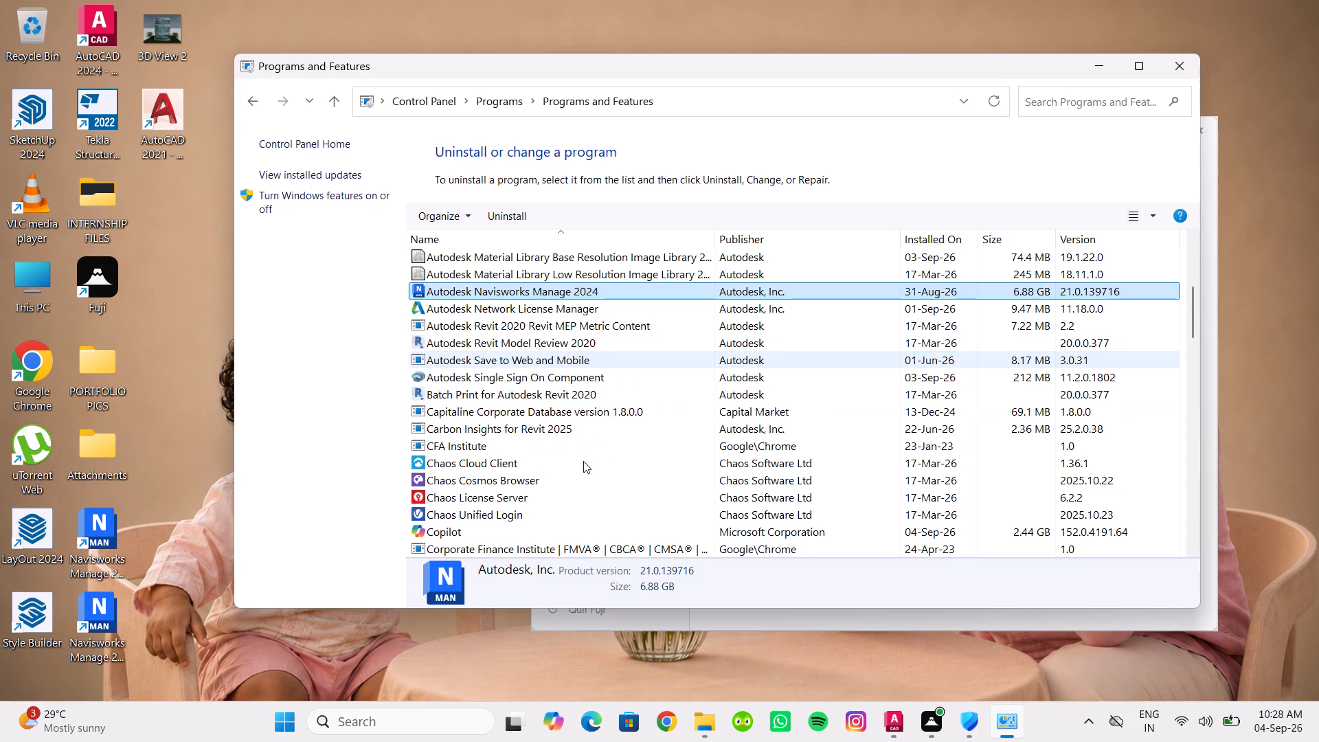
pyautogui.scroll(-7, 583, 461)
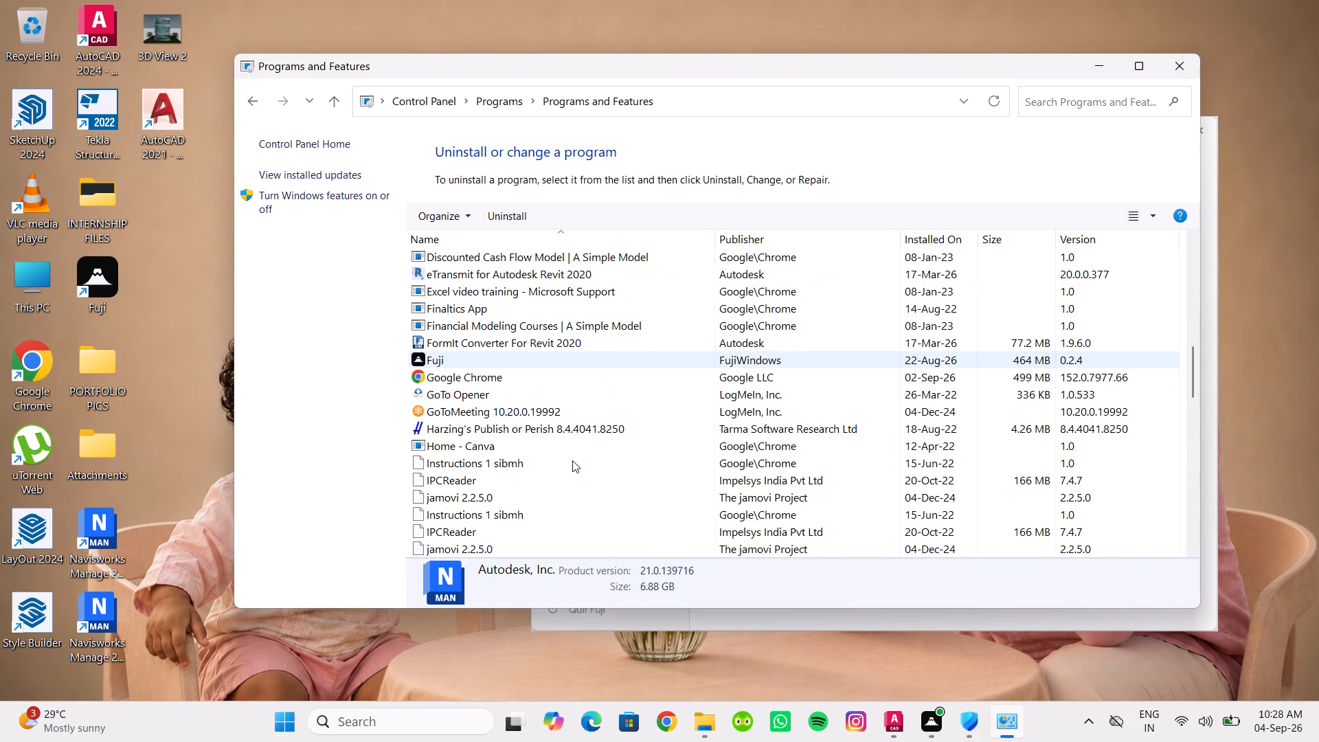
pyautogui.scroll(-6, 572, 460)
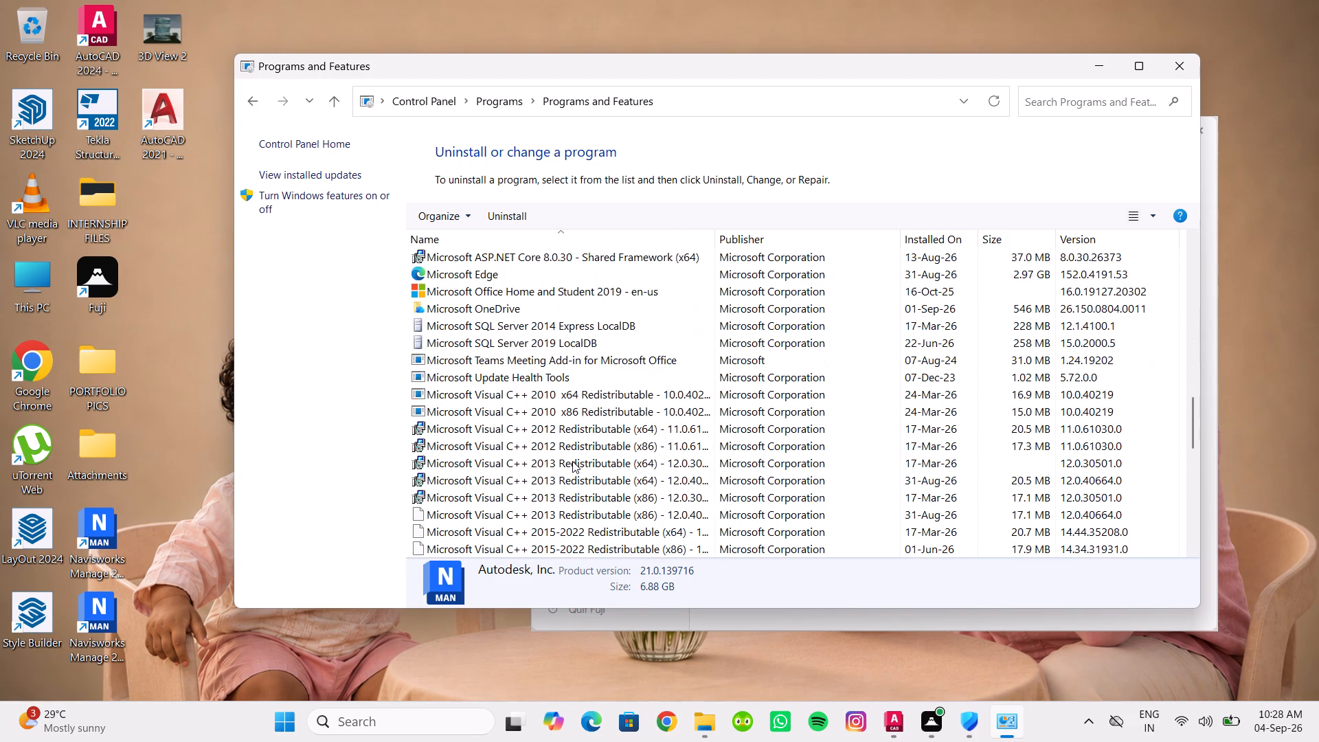
pyautogui.scroll(-12, 569, 464)
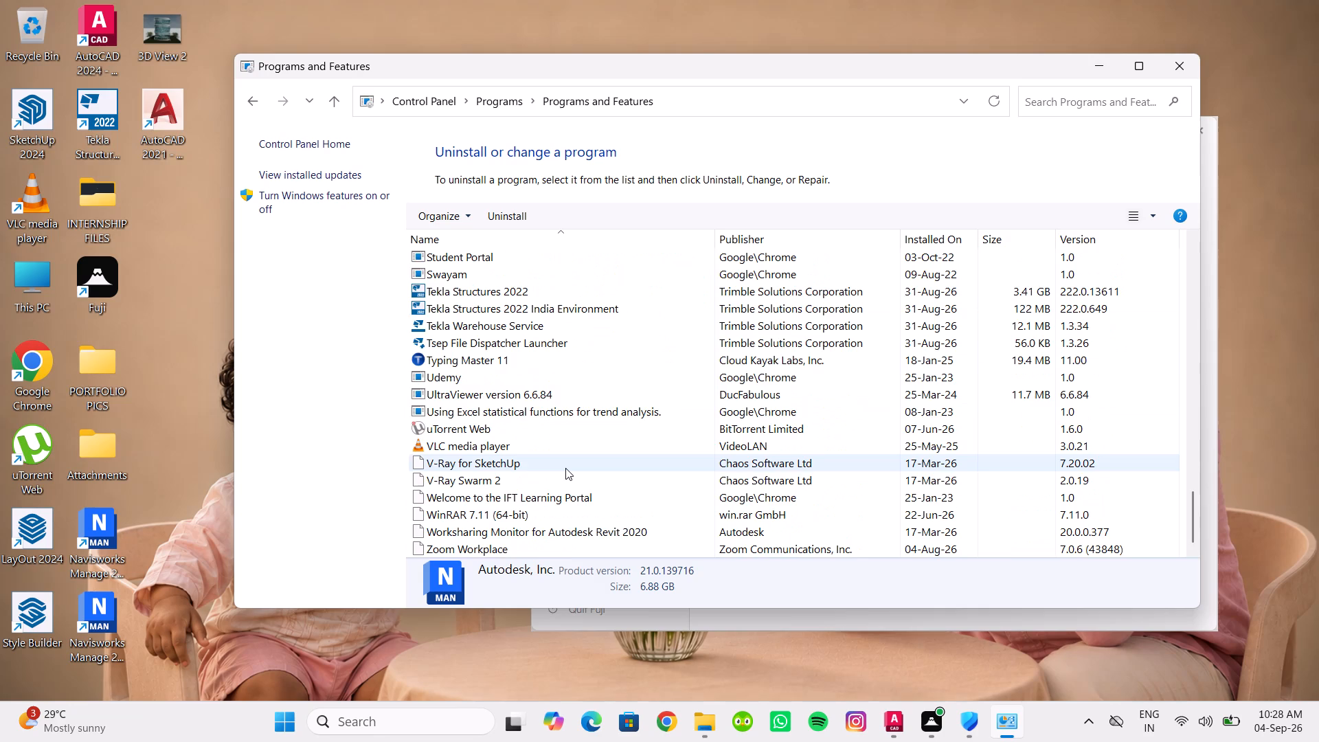
pyautogui.scroll(-2, 565, 468)
pyautogui.scroll(20, 565, 468)
pyautogui.scroll(17, 565, 468)
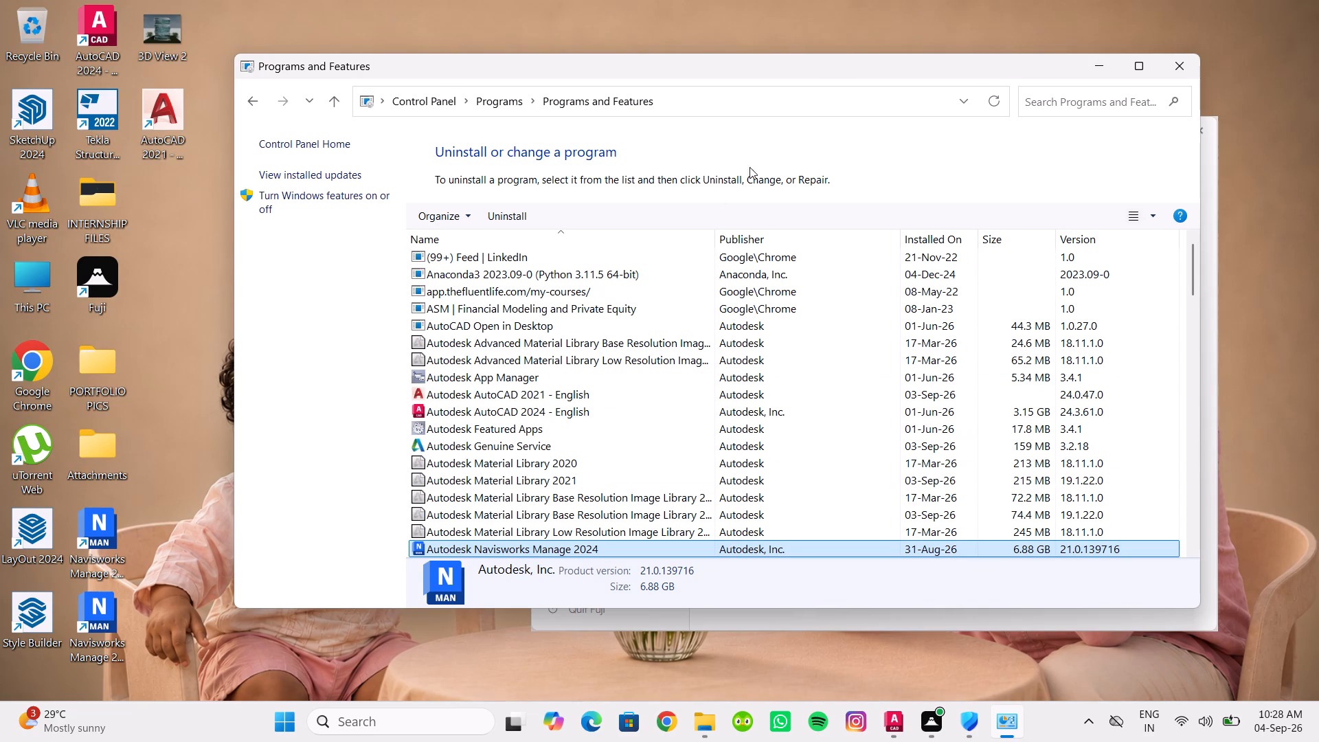
# Filter the installed programs list by the search term "revit".
pyautogui.click(1095, 104)
pyautogui.write('revit')
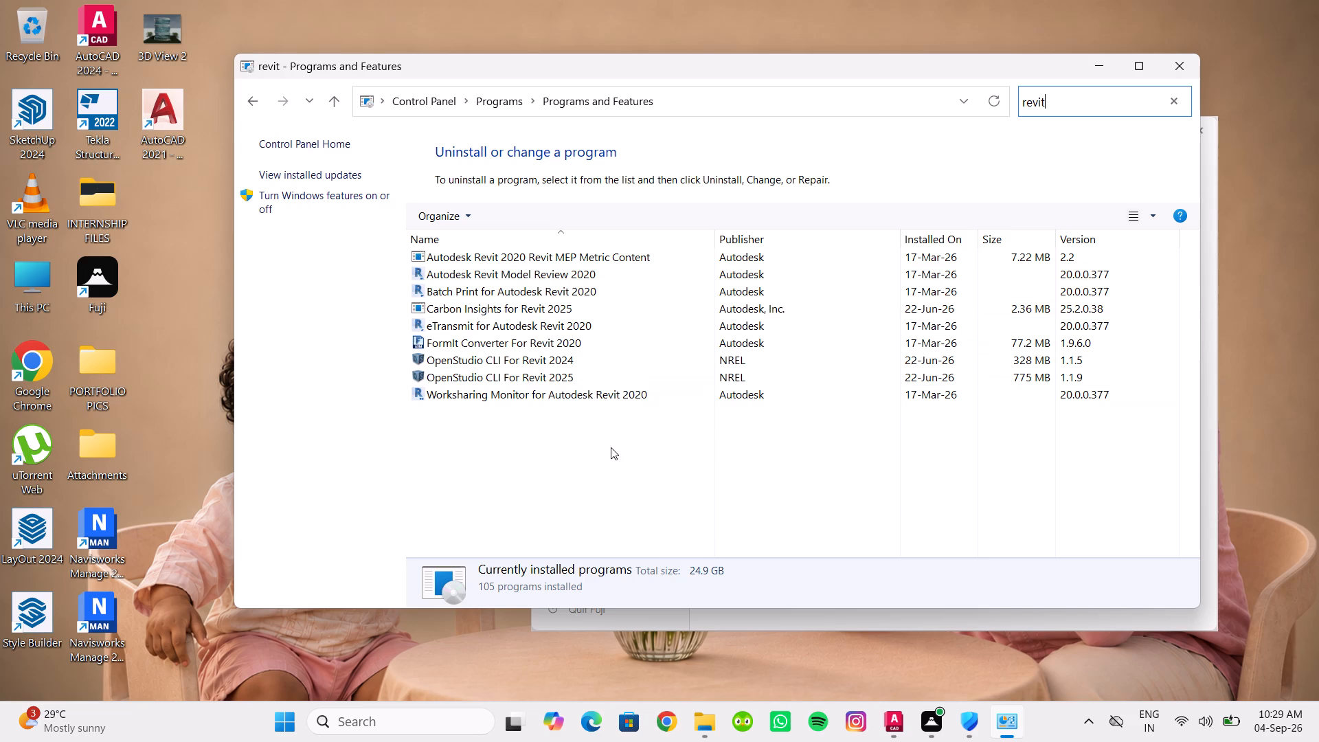
# Uninstall Autodesk Revit 2020 Revit MEP Metric Content and accept the removal.
pyautogui.moveTo(611, 447); pyautogui.dragTo(484, 259)
pyautogui.click(484, 258)
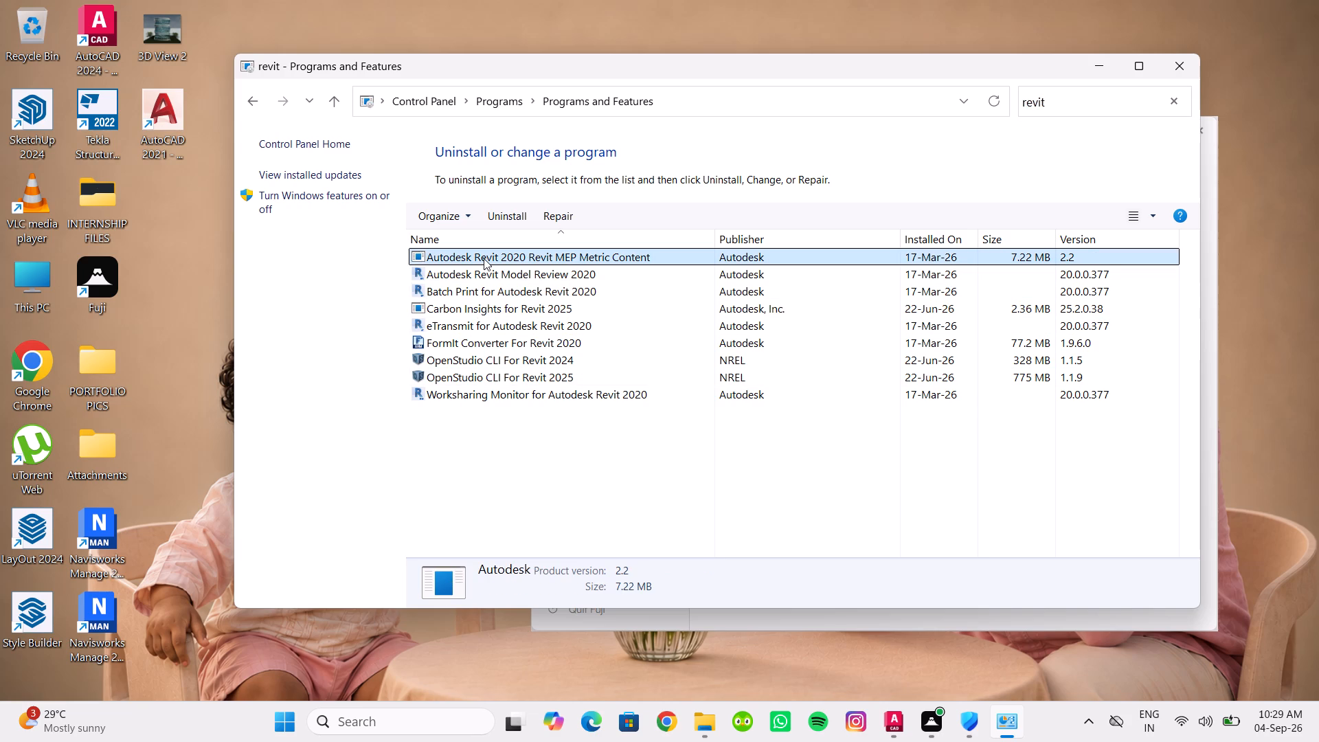
pyautogui.rightClick(484, 258)
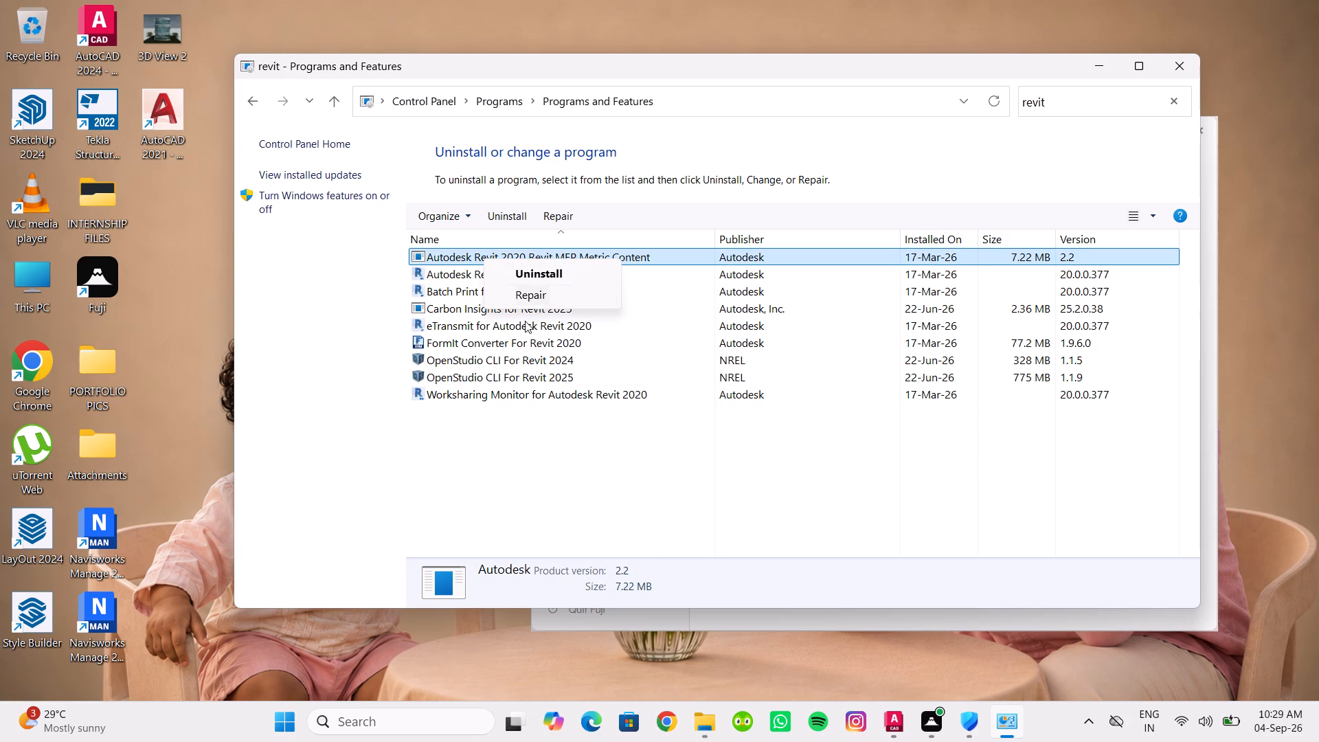
pyautogui.click(533, 271)
pyautogui.click(751, 357)
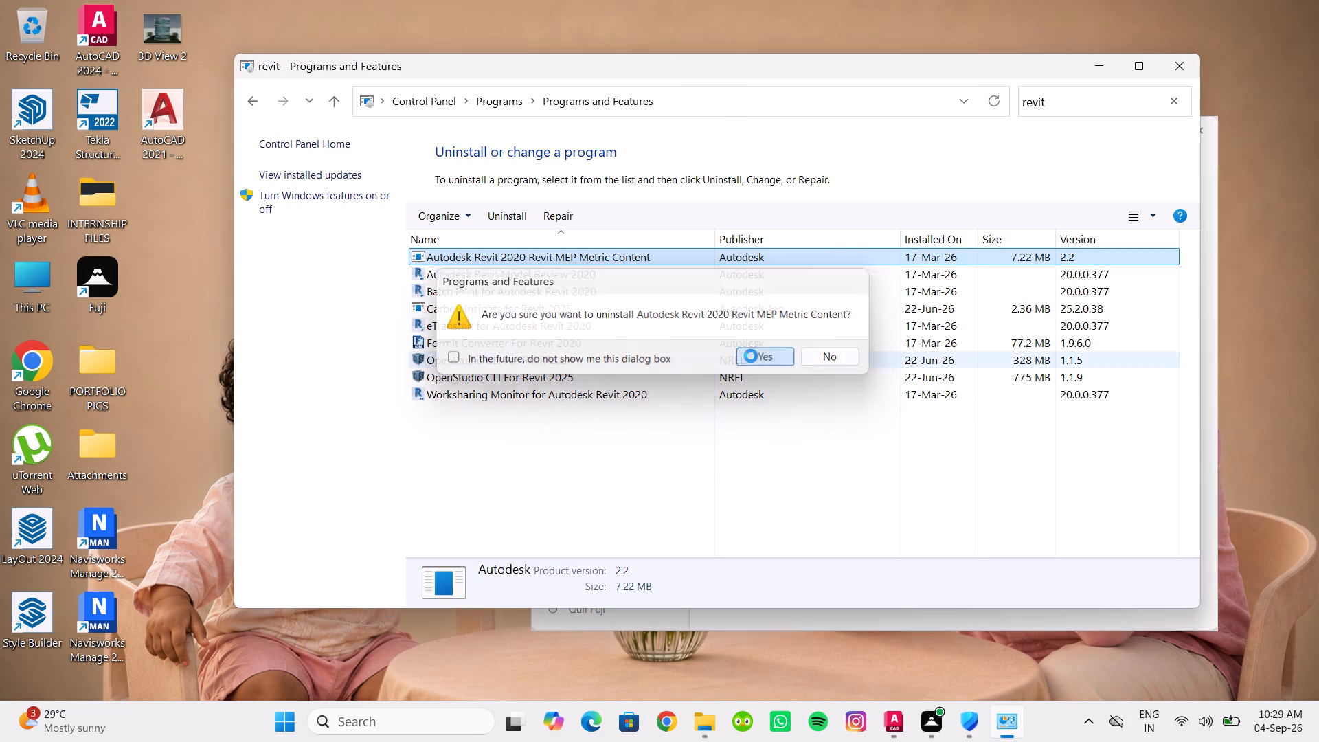
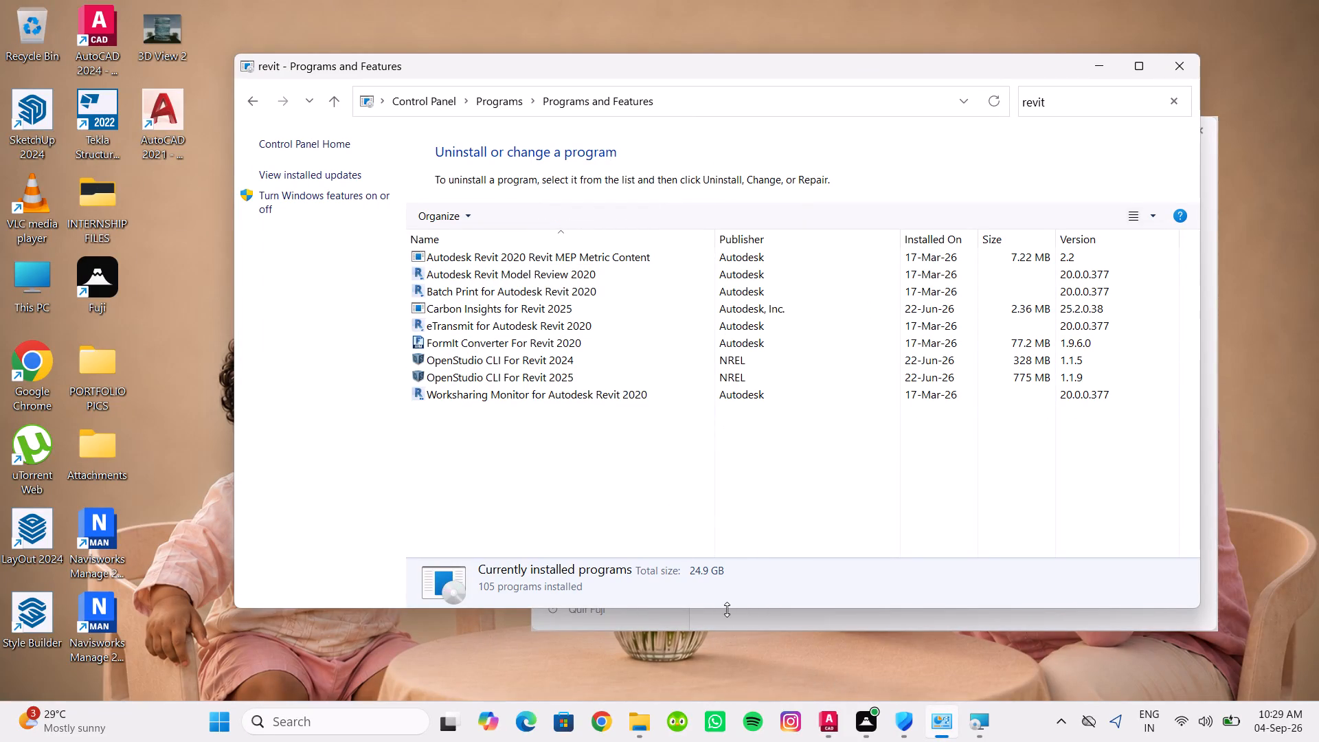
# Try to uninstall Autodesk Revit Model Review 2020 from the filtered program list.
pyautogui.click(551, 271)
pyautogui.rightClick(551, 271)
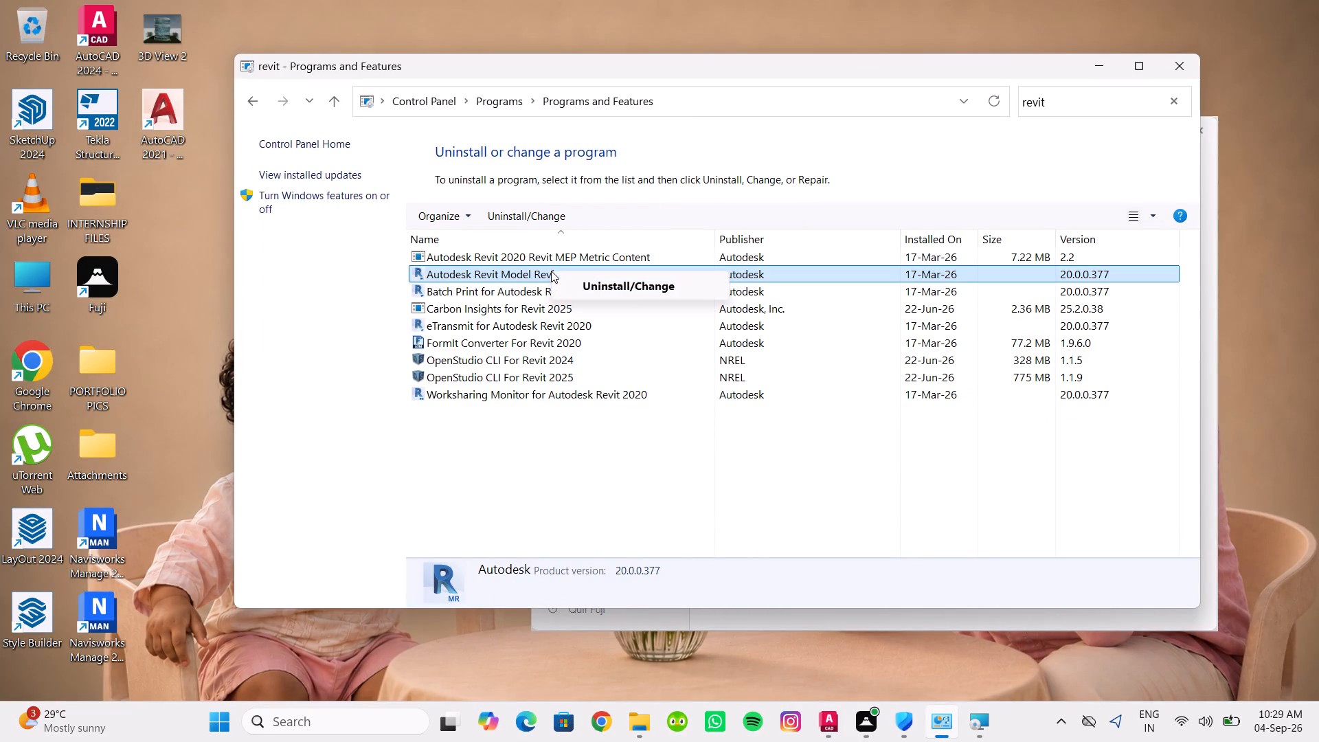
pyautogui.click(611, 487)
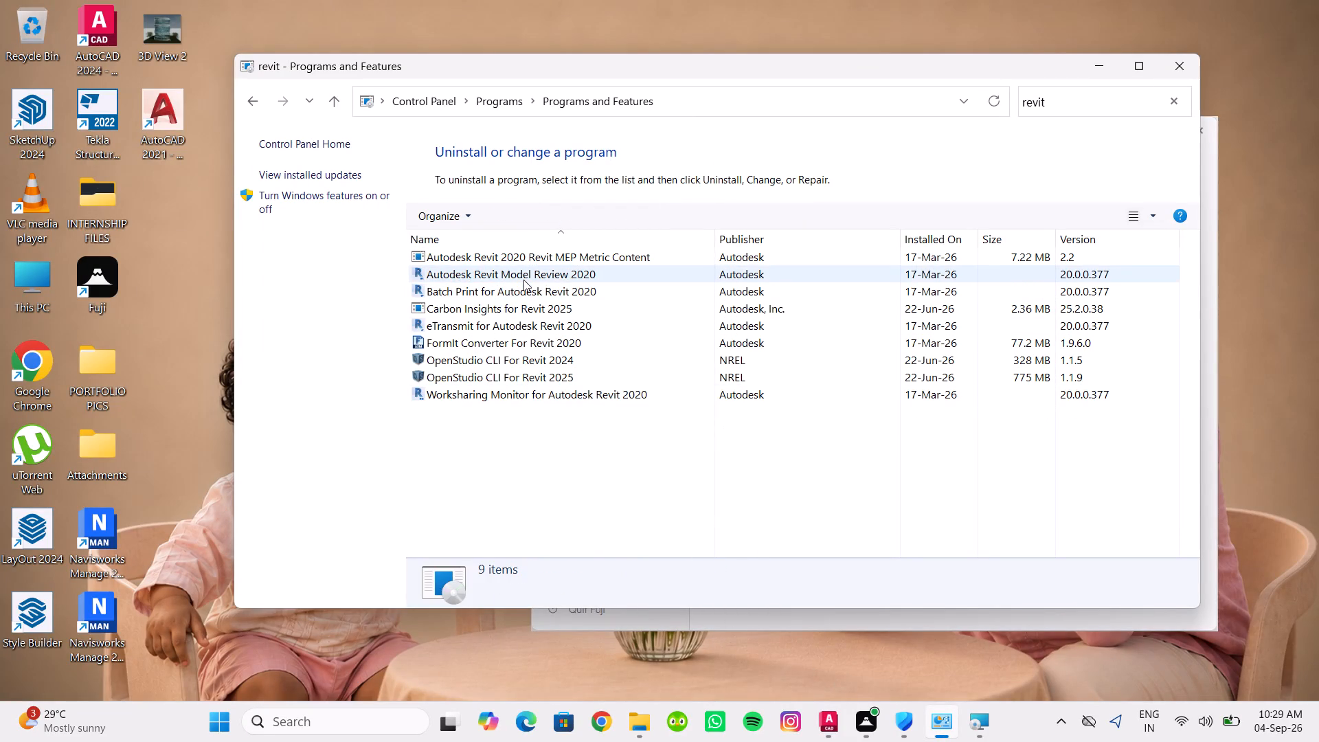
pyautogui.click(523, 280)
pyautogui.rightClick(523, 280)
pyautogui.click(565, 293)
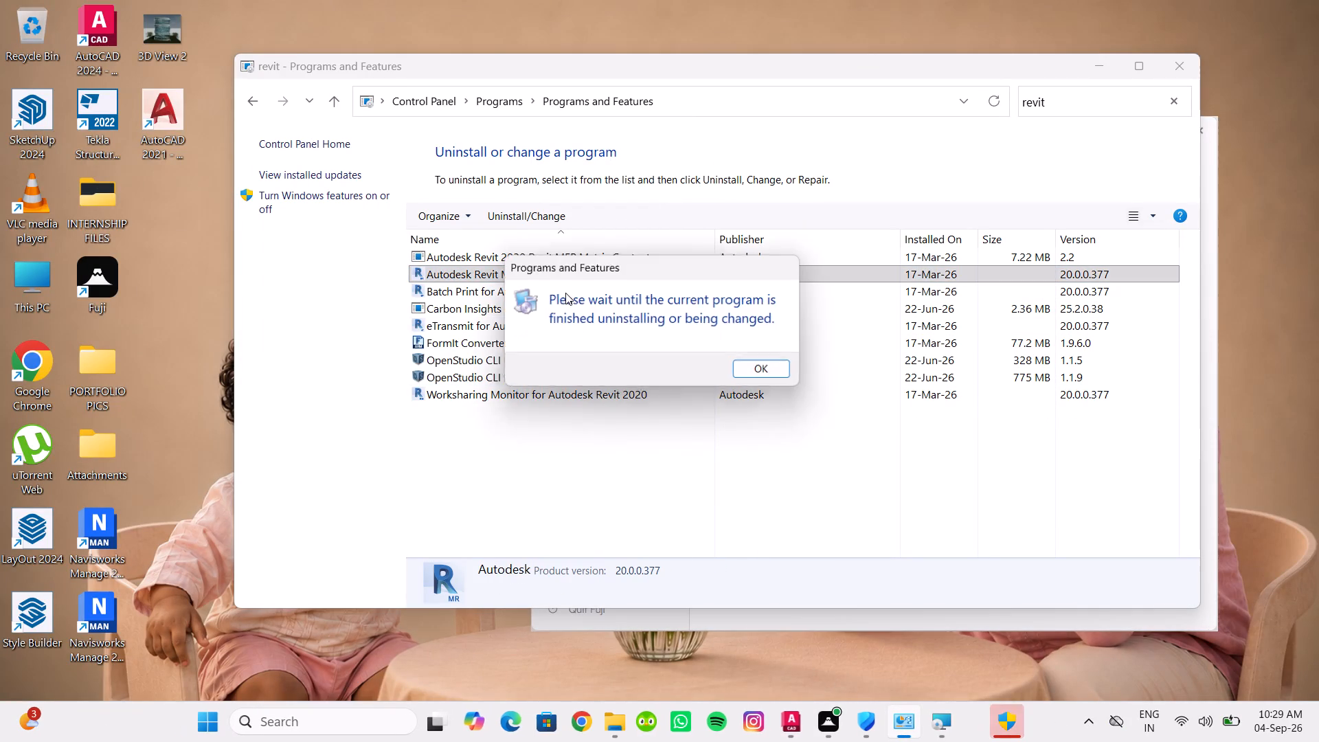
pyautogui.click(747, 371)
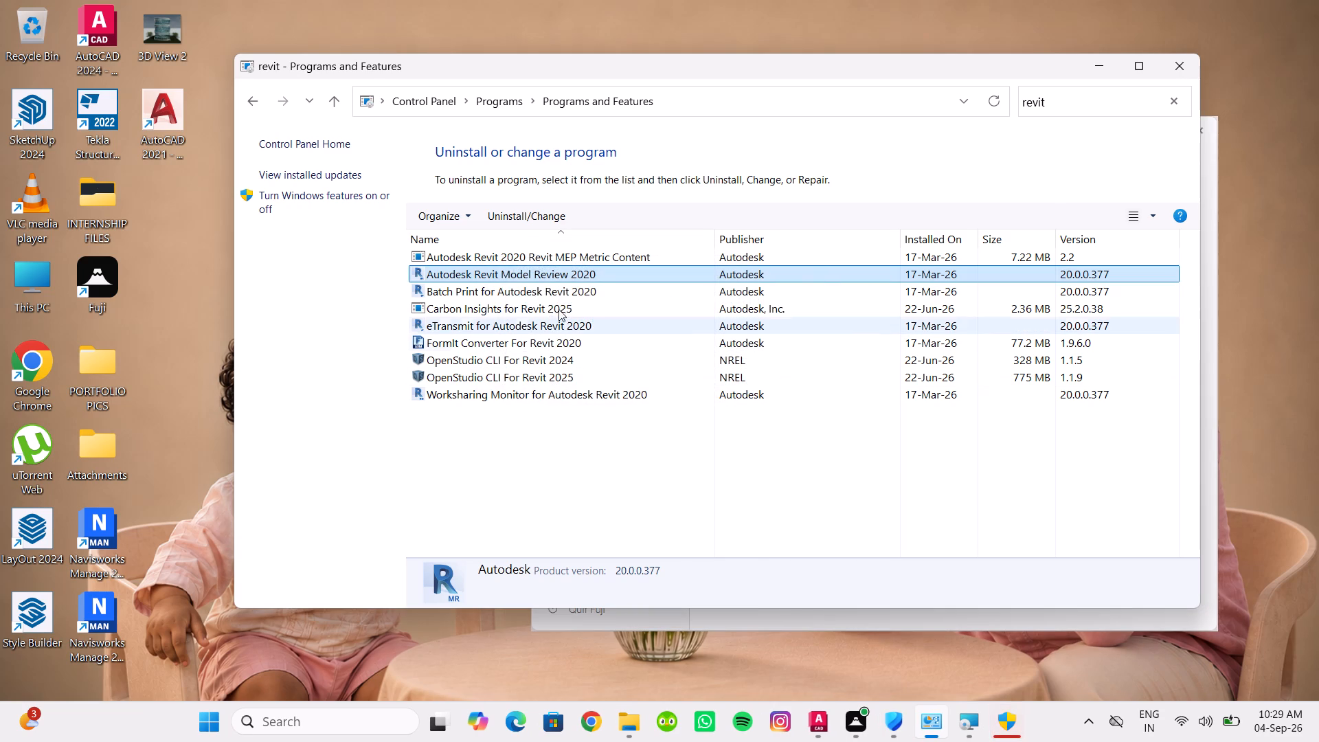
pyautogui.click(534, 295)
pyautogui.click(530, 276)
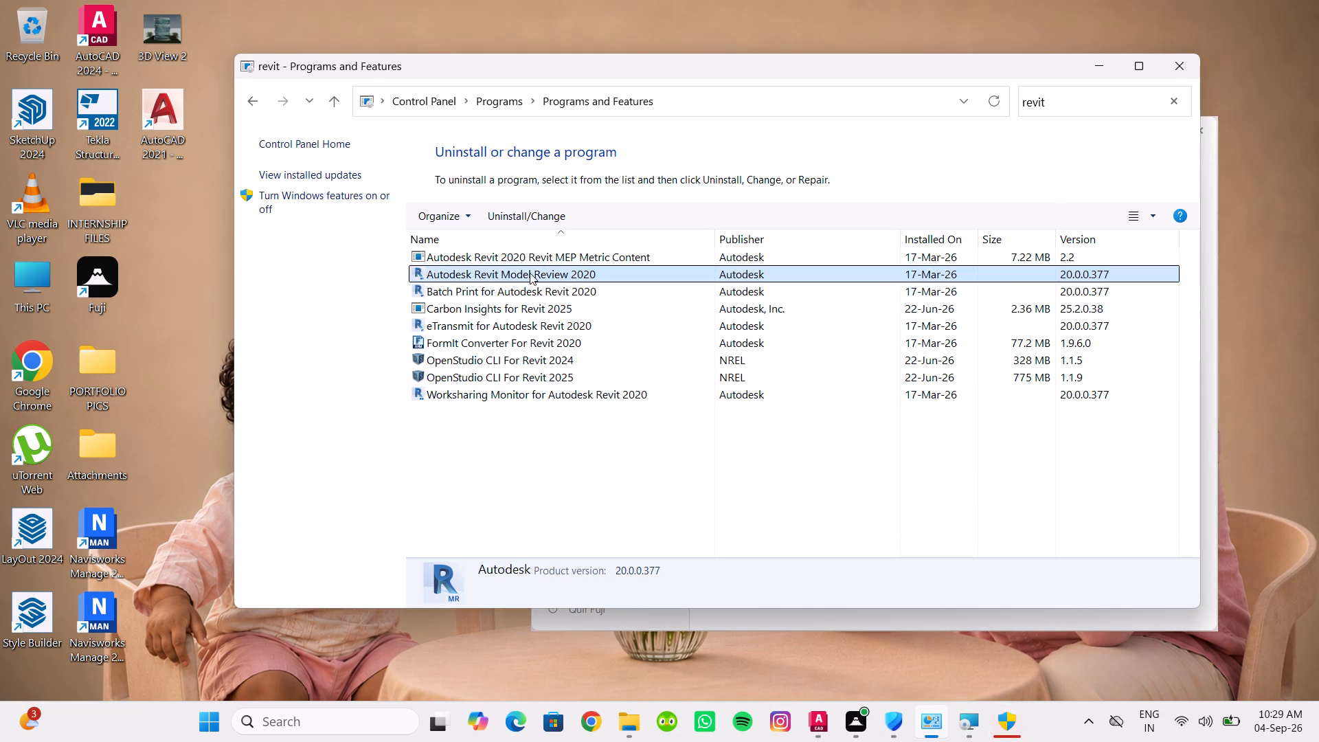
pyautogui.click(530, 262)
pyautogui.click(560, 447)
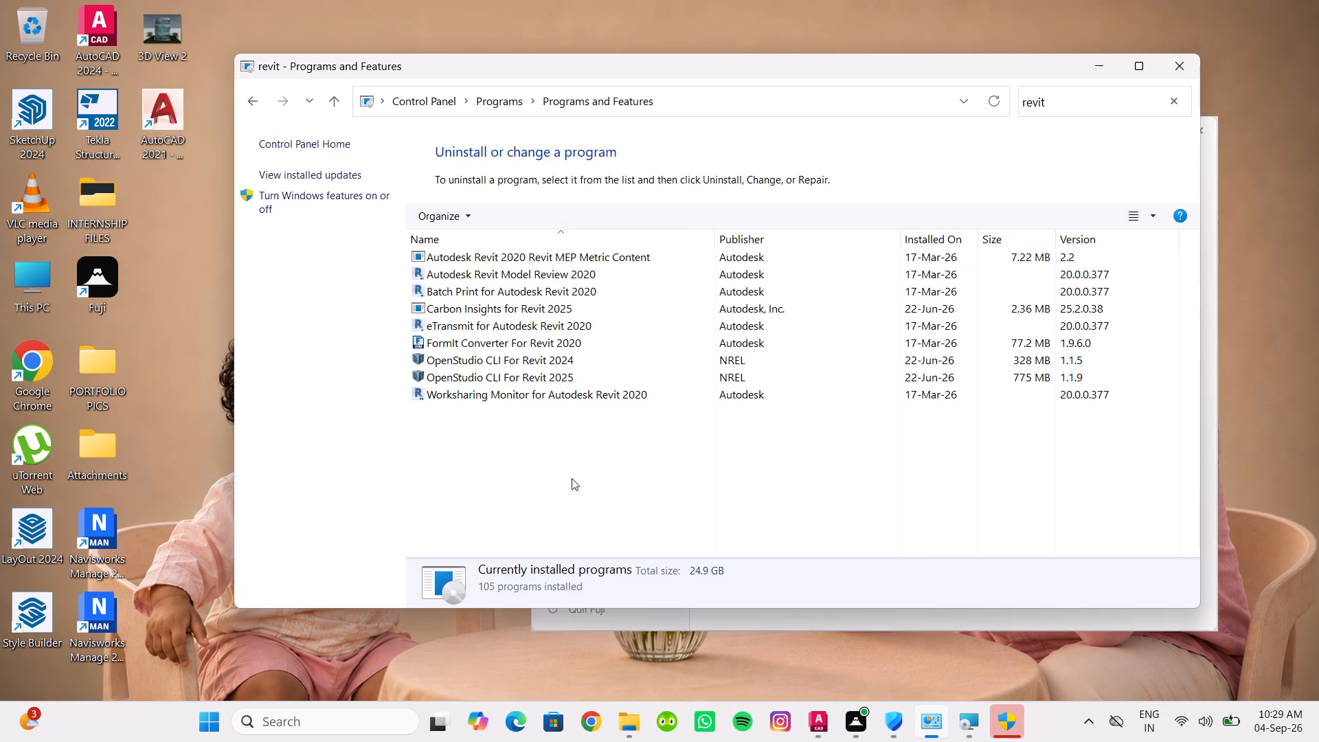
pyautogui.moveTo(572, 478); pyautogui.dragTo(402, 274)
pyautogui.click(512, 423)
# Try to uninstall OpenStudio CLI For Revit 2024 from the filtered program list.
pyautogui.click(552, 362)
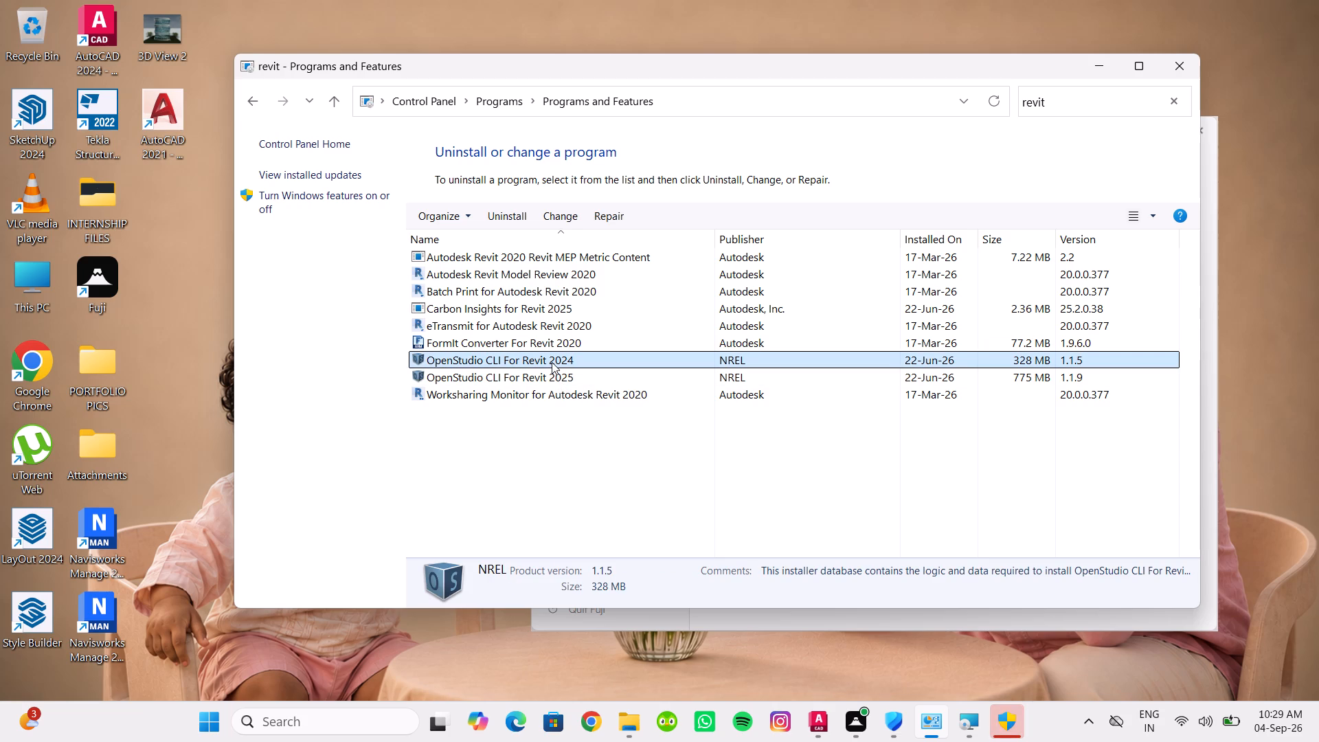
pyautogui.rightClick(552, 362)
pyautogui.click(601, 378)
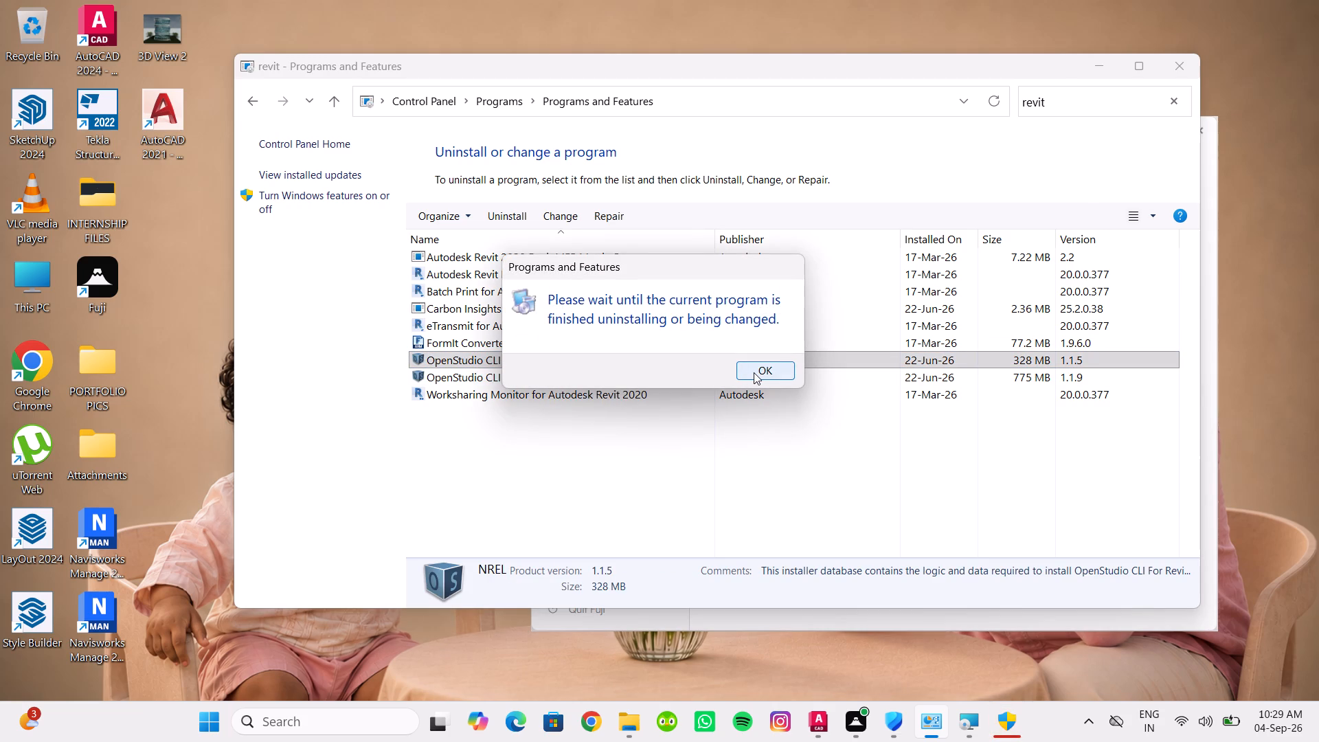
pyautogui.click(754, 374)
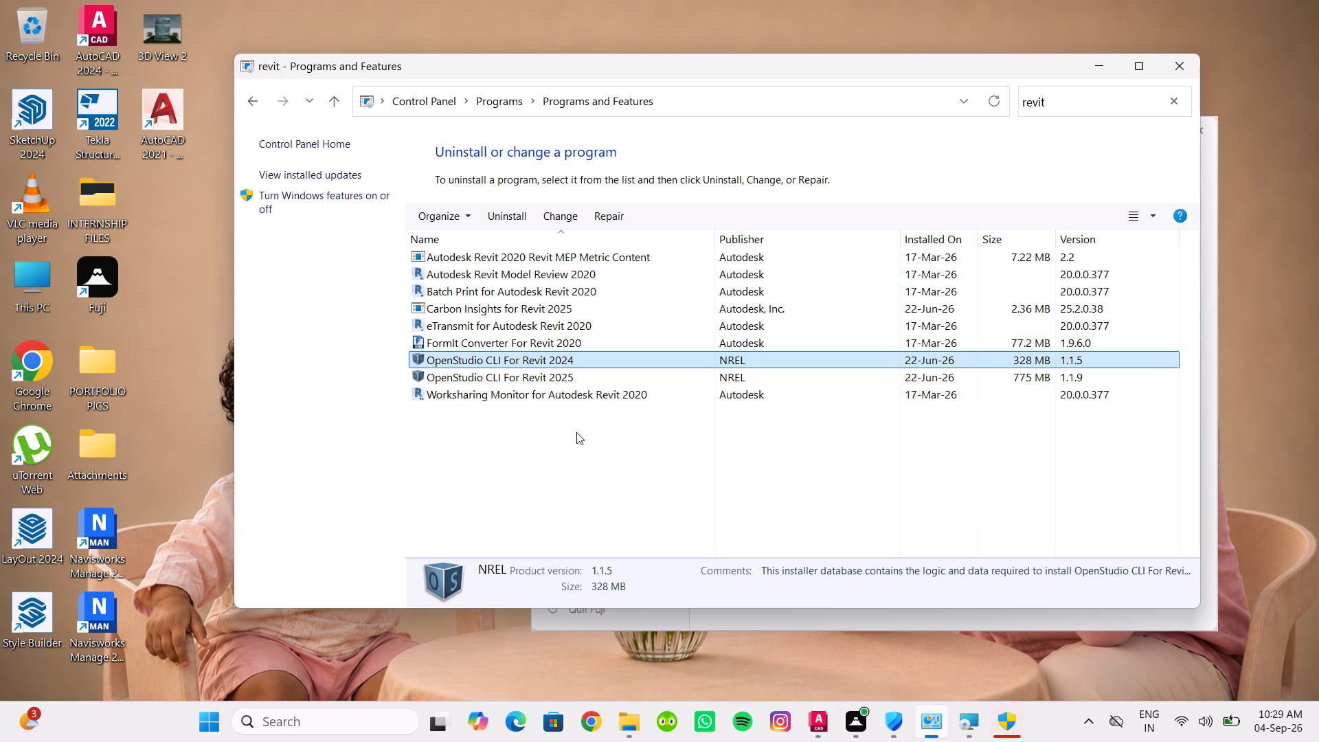
# Bring up the pending Revit MEP Metric Content removal and move its progress window clear of the program names.
pyautogui.click(1019, 717)
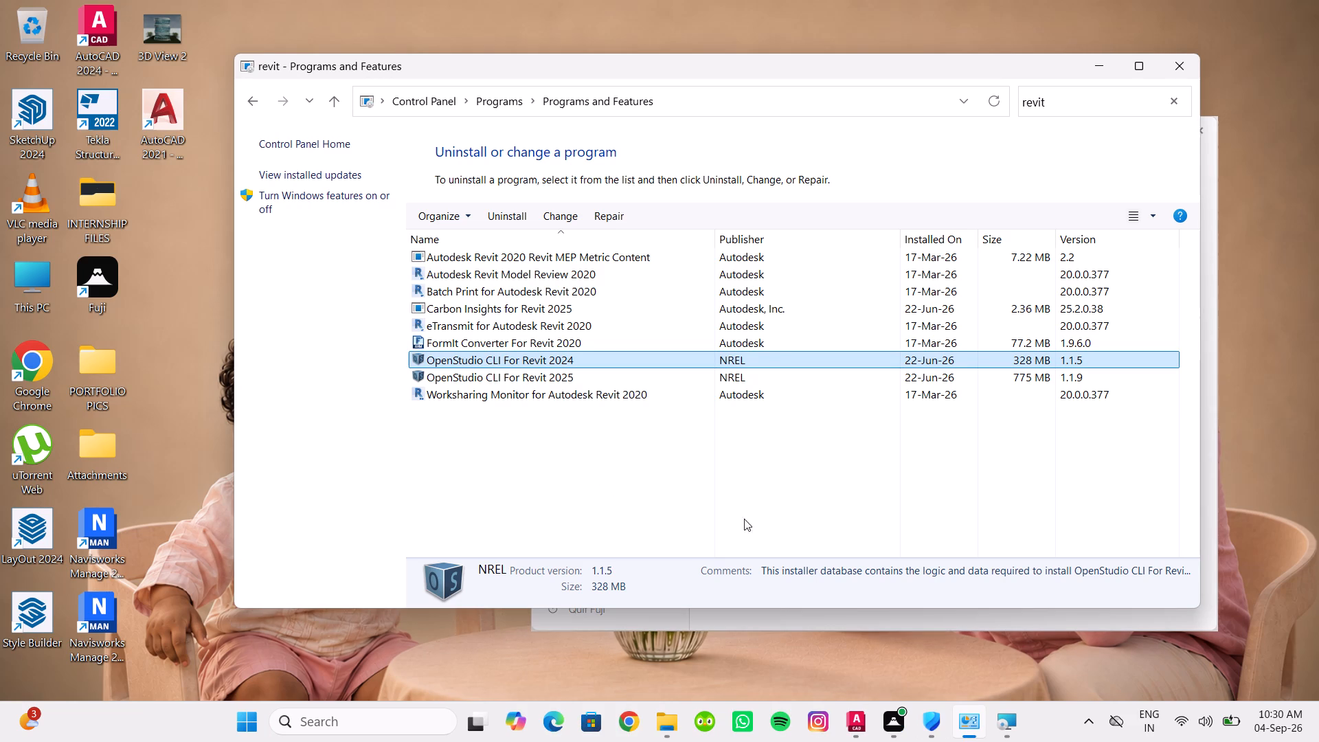
pyautogui.click(1008, 729)
pyautogui.moveTo(603, 297); pyautogui.dragTo(727, 256)
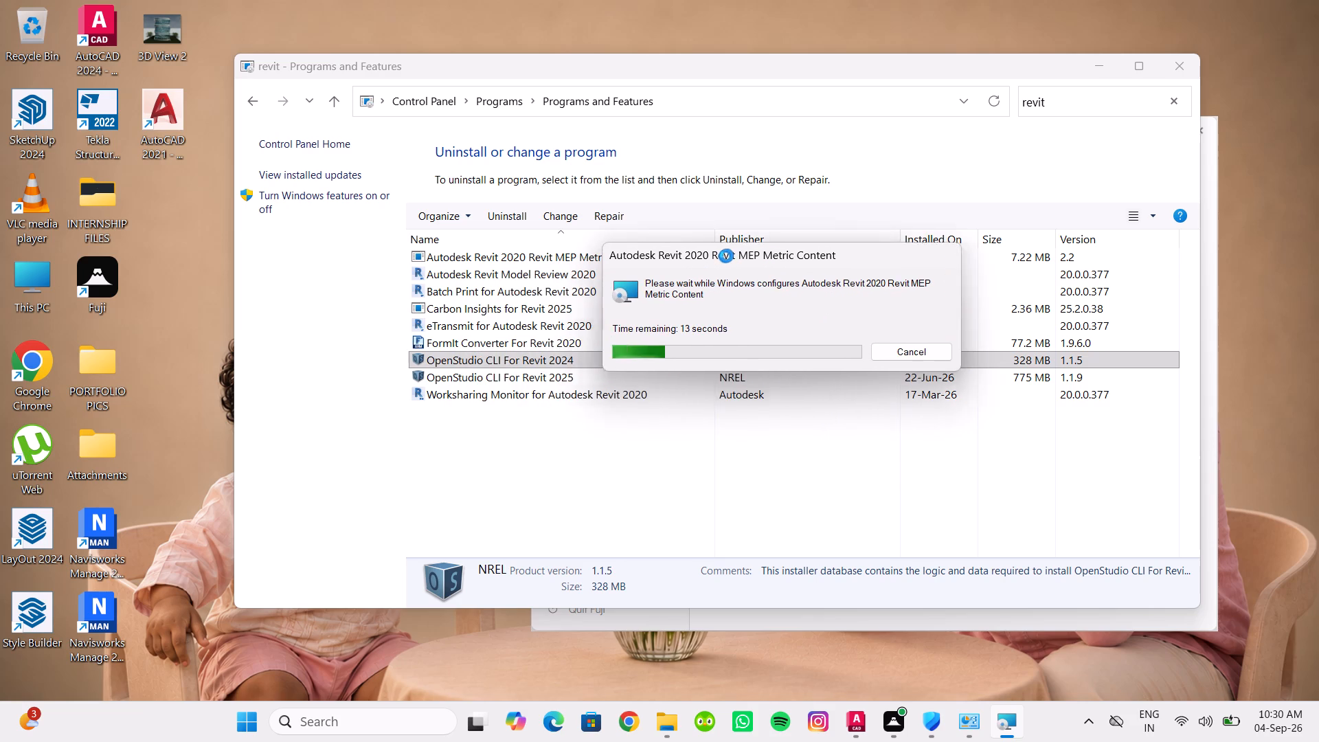
pyautogui.moveTo(727, 256); pyautogui.dragTo(732, 253)
pyautogui.moveTo(734, 258); pyautogui.dragTo(809, 203)
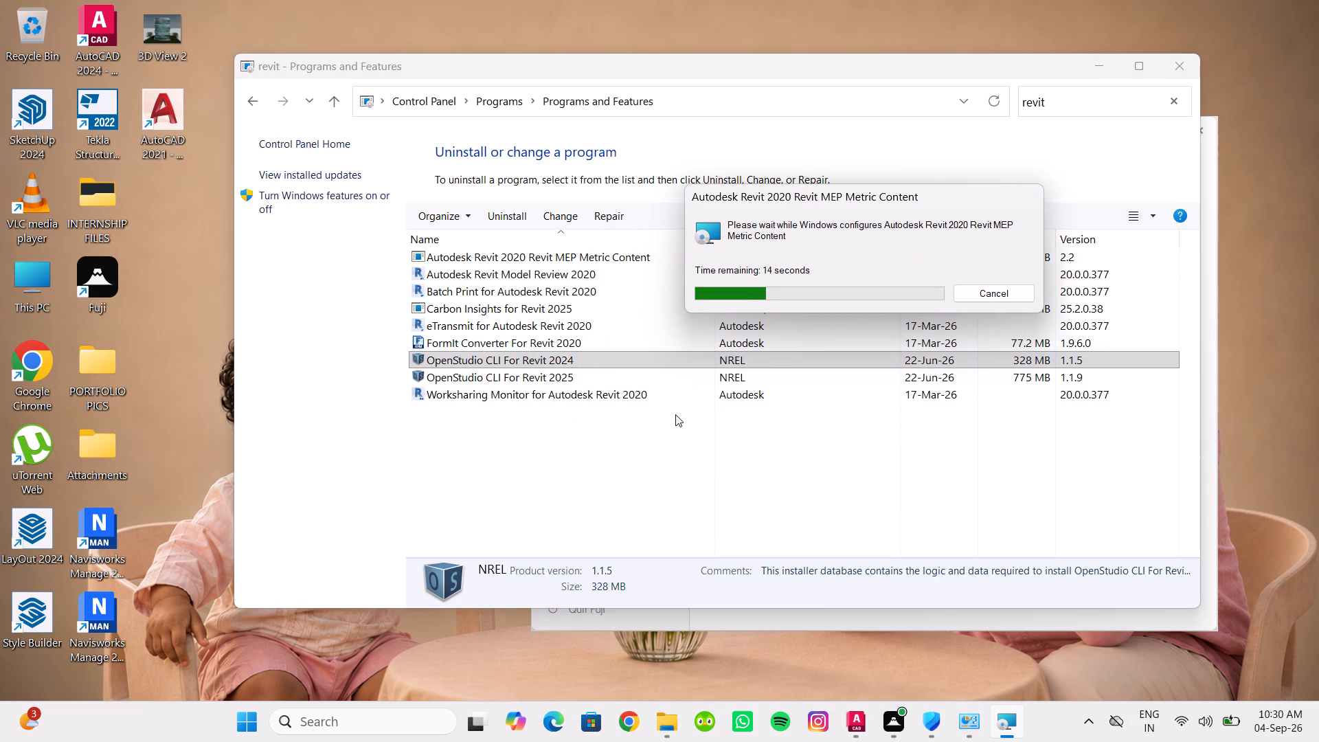
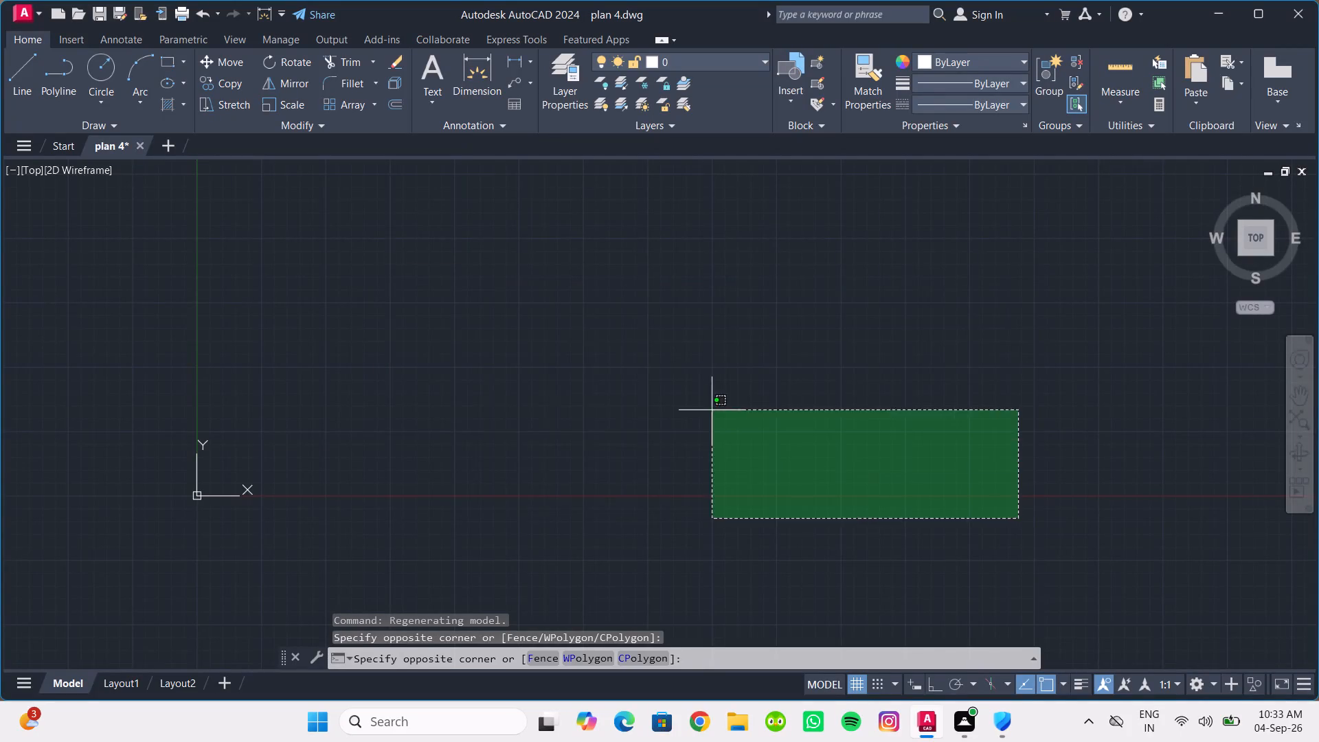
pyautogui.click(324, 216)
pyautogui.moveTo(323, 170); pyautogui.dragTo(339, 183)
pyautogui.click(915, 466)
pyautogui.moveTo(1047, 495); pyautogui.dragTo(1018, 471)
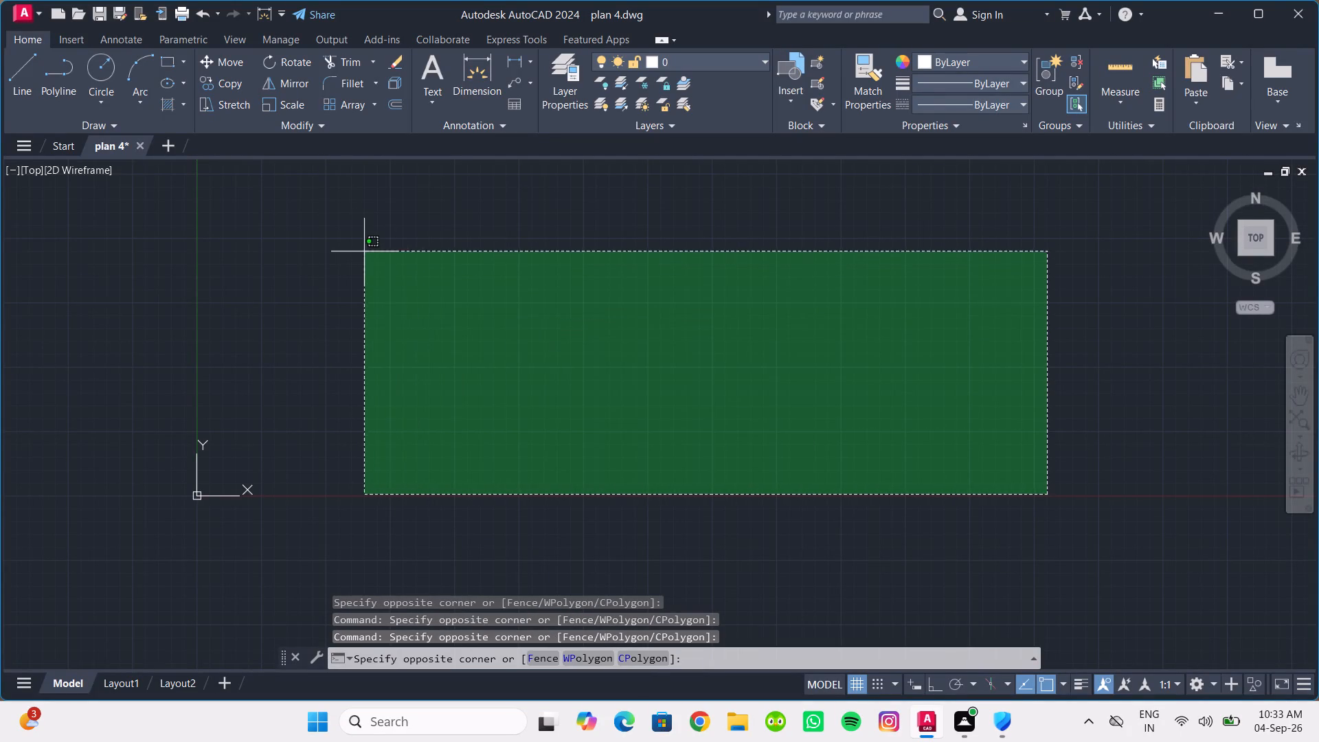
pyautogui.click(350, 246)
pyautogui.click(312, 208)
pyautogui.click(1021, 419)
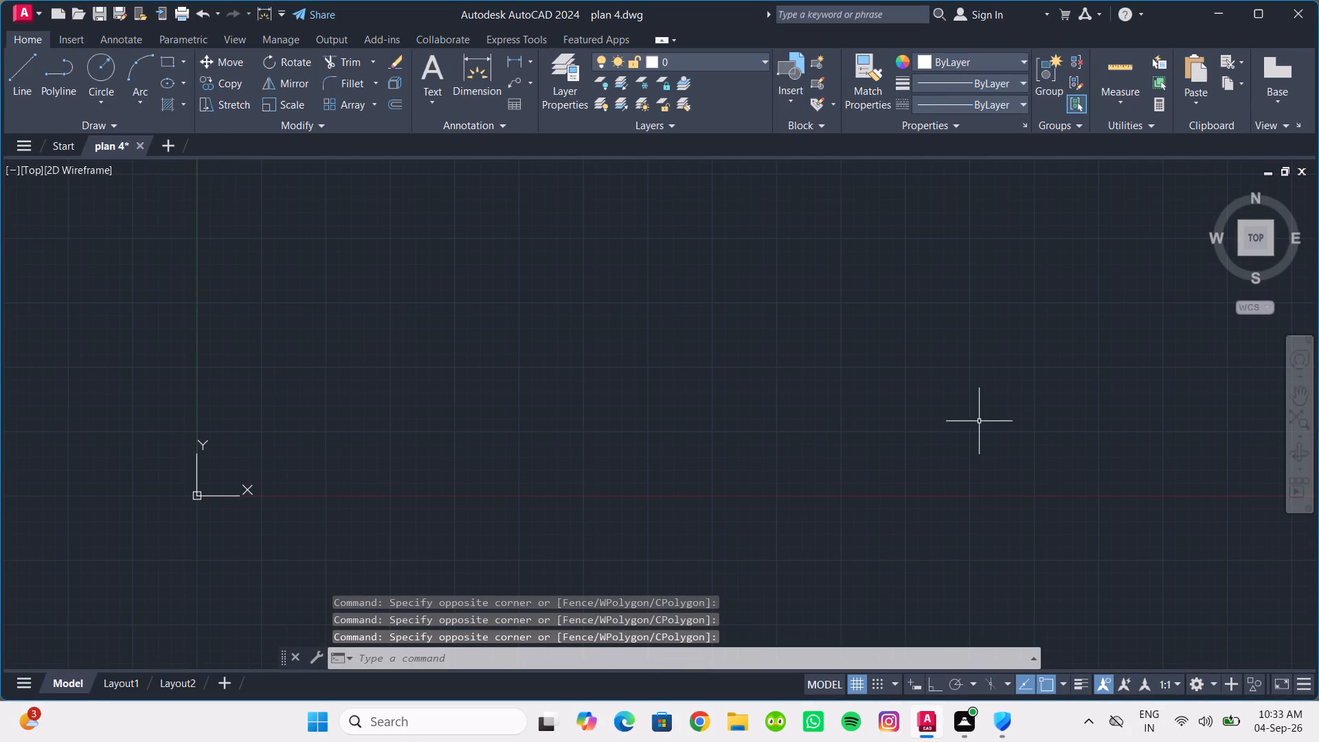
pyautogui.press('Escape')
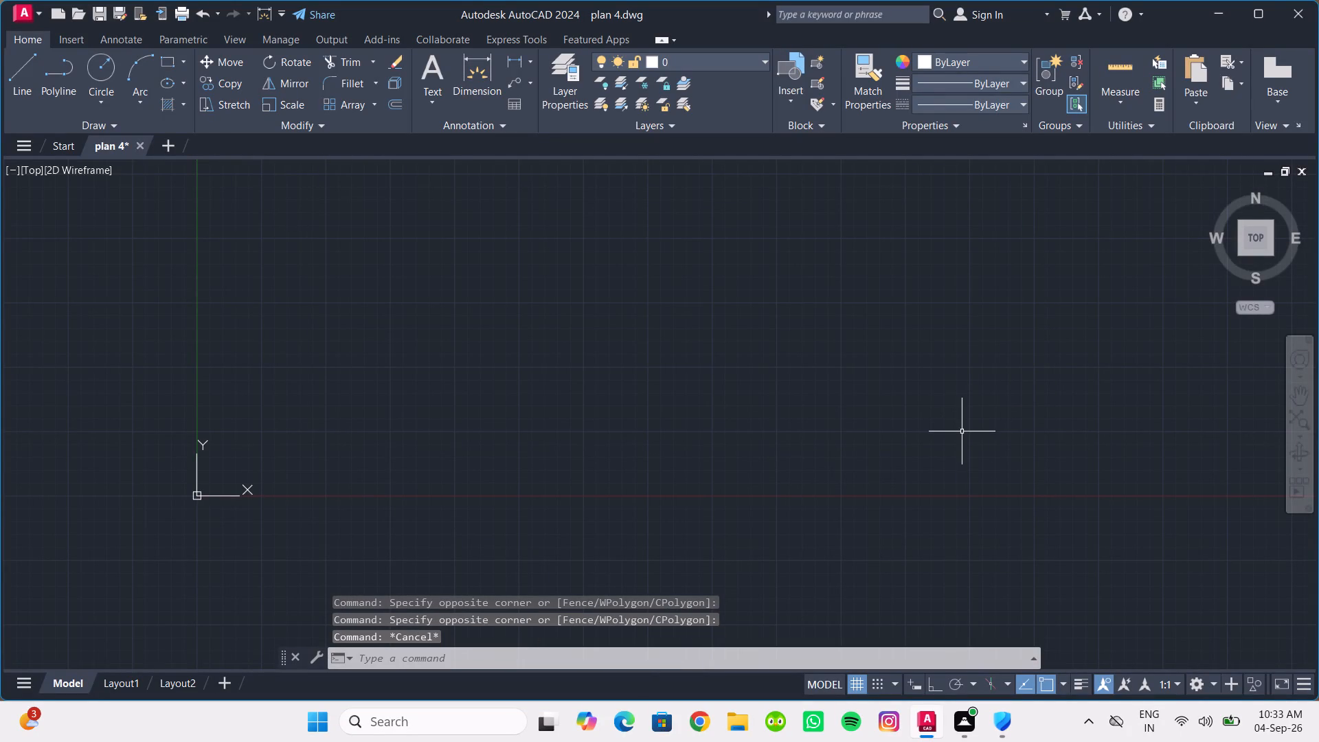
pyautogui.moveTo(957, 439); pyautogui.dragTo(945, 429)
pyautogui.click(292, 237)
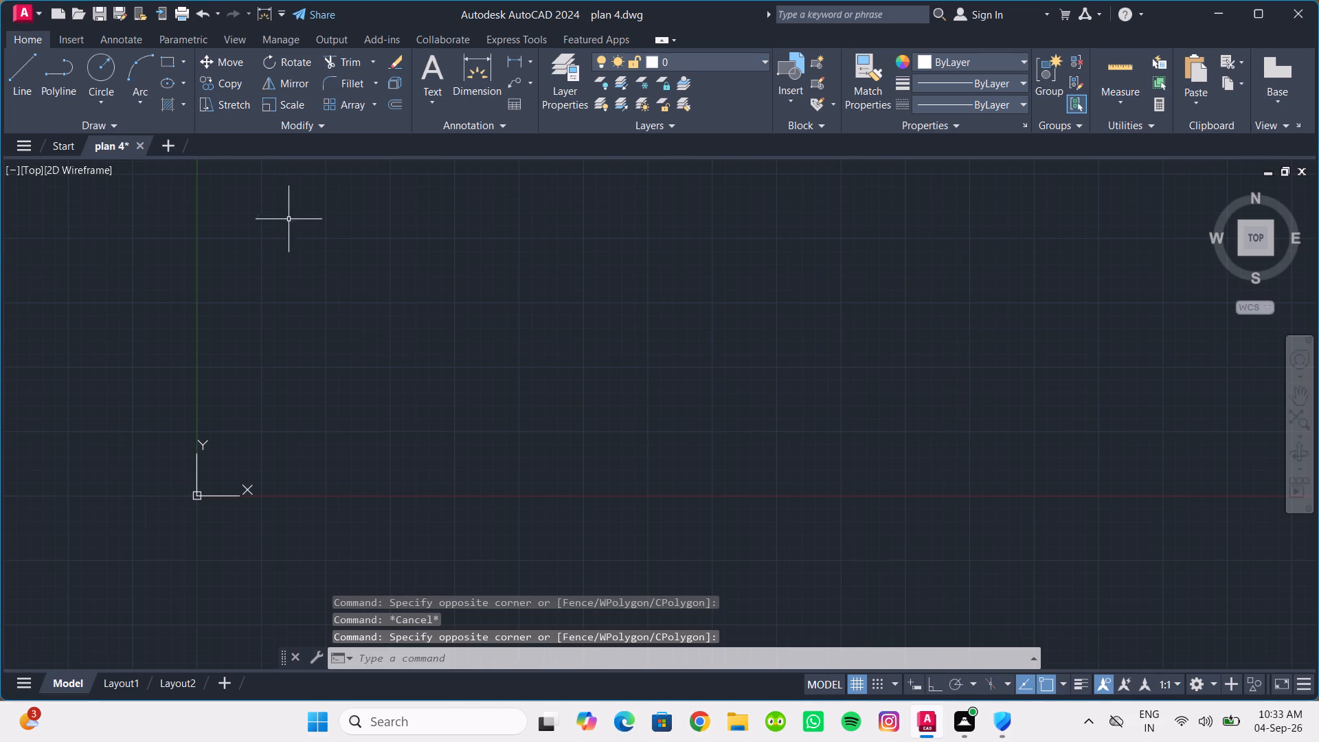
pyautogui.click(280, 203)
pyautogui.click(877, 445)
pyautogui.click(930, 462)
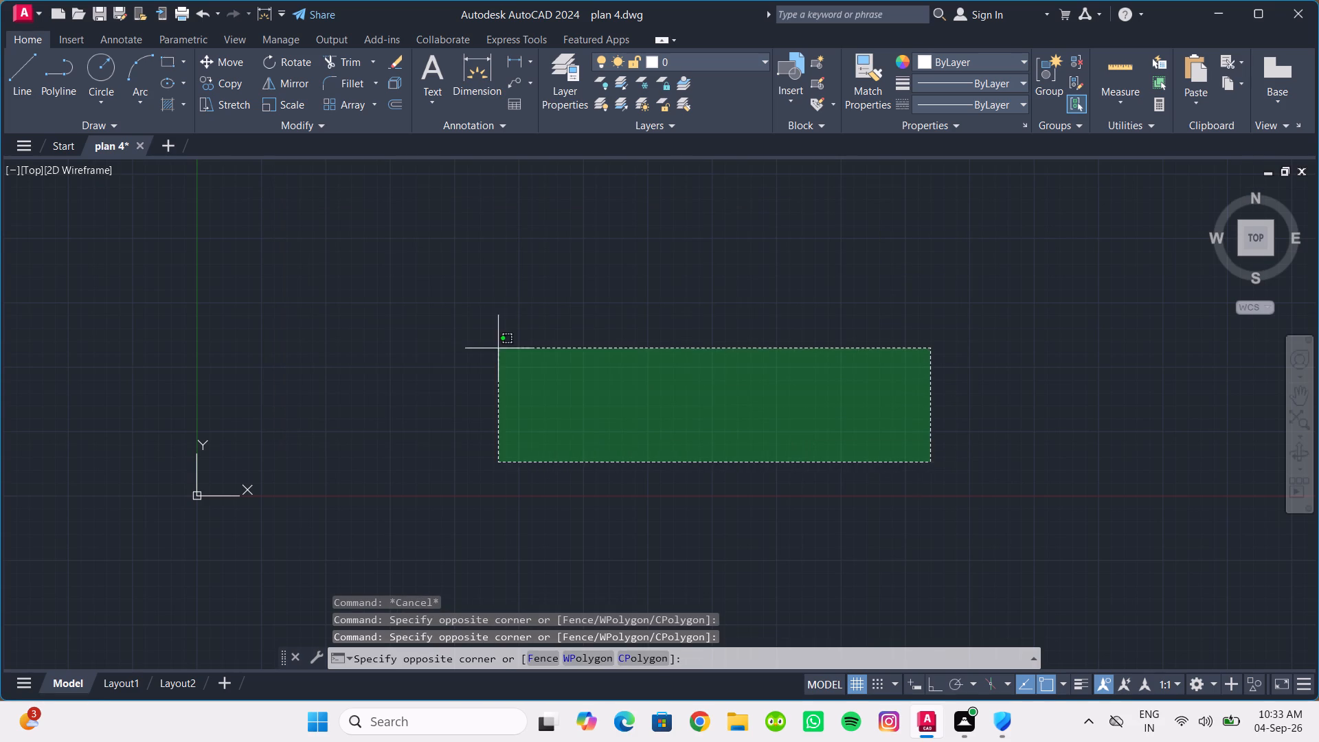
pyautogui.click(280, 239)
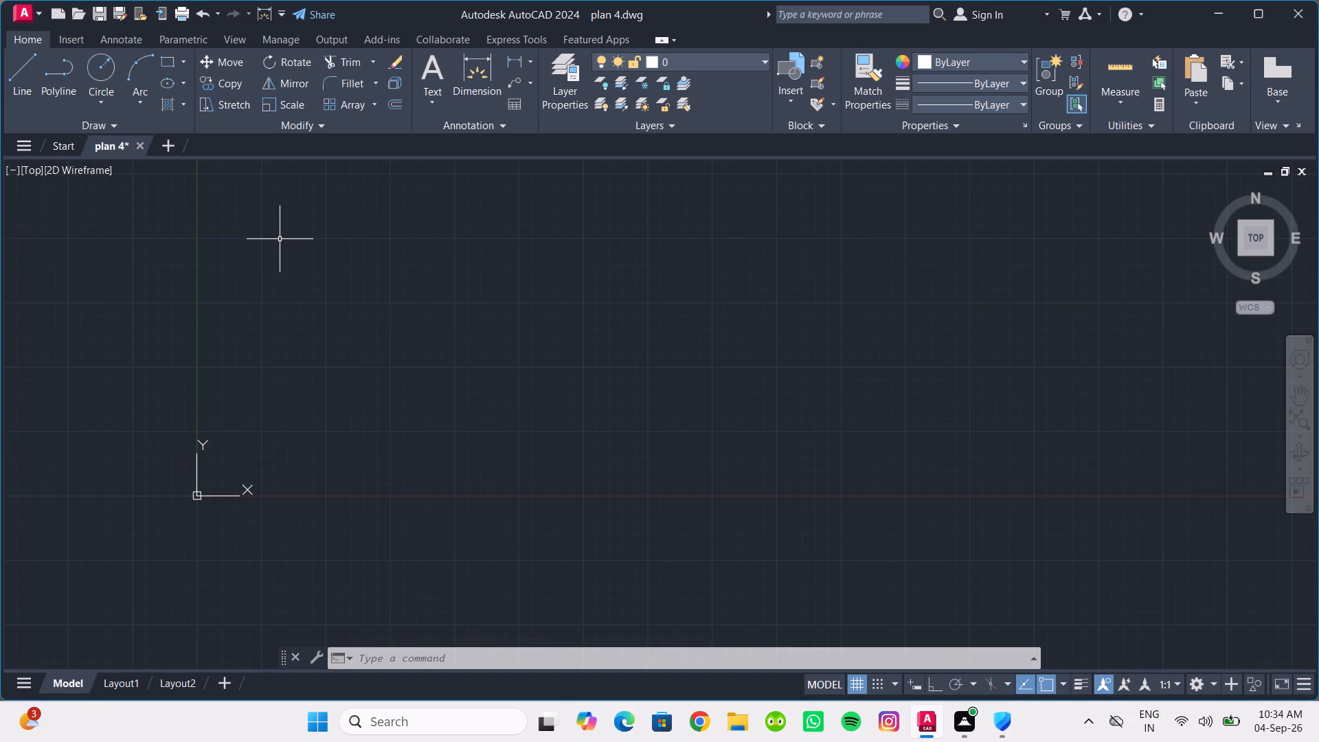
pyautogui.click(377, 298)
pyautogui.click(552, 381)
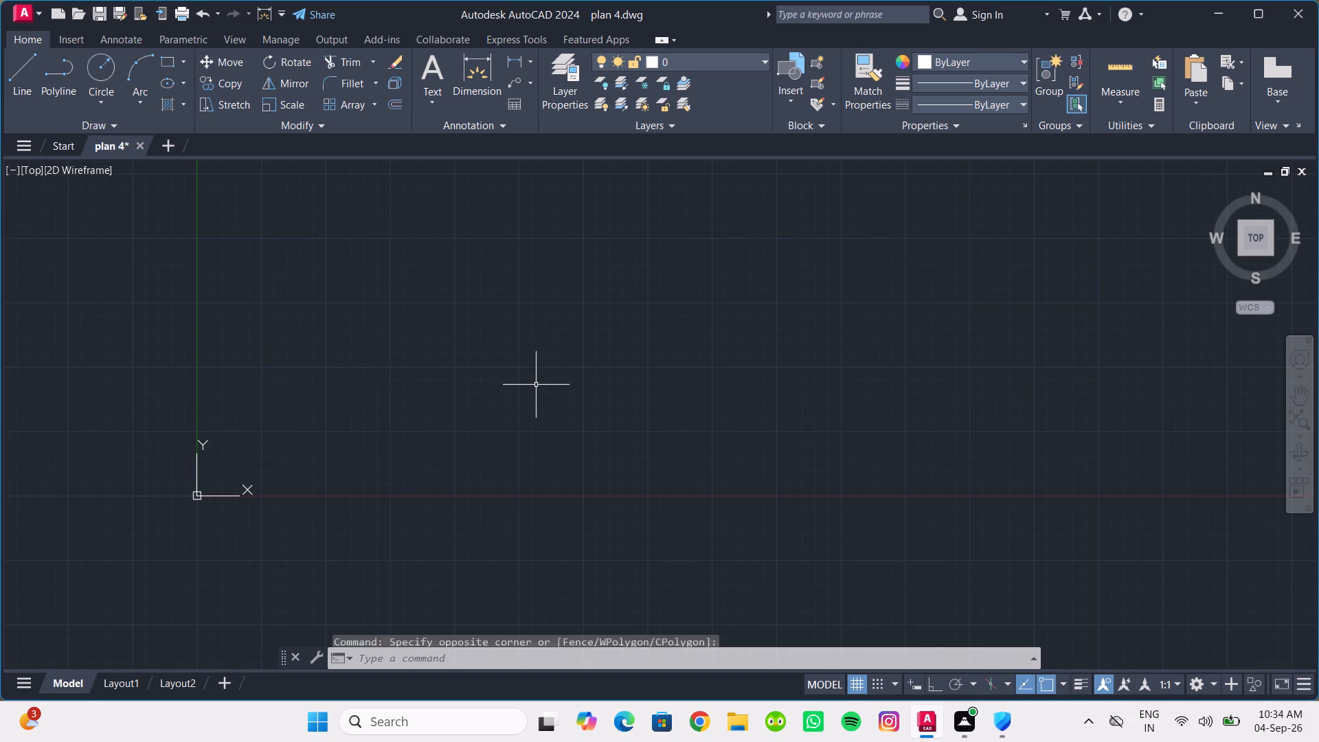
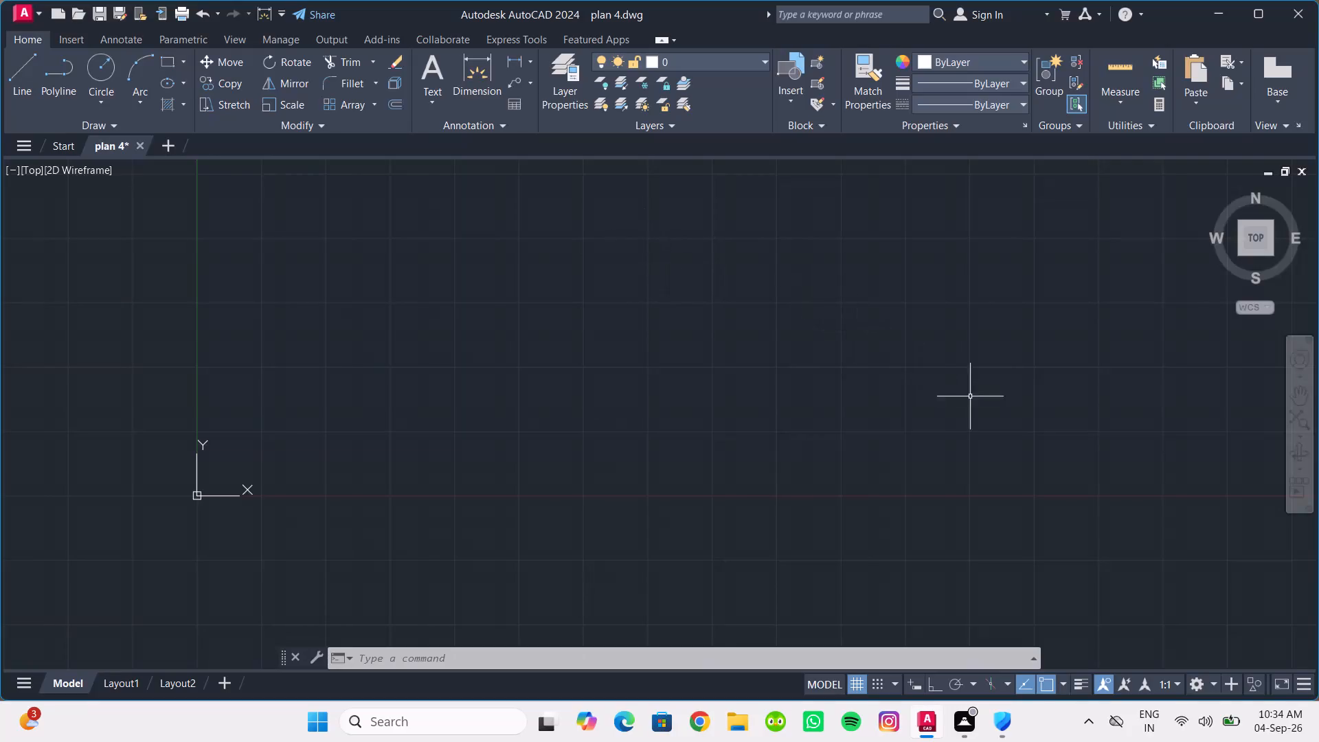
# In Windows Security, turn on real-time protection, cloud-delivered protection, automatic sample submission and Tamper Protection, closing the window when done.
pyautogui.click(1006, 720)
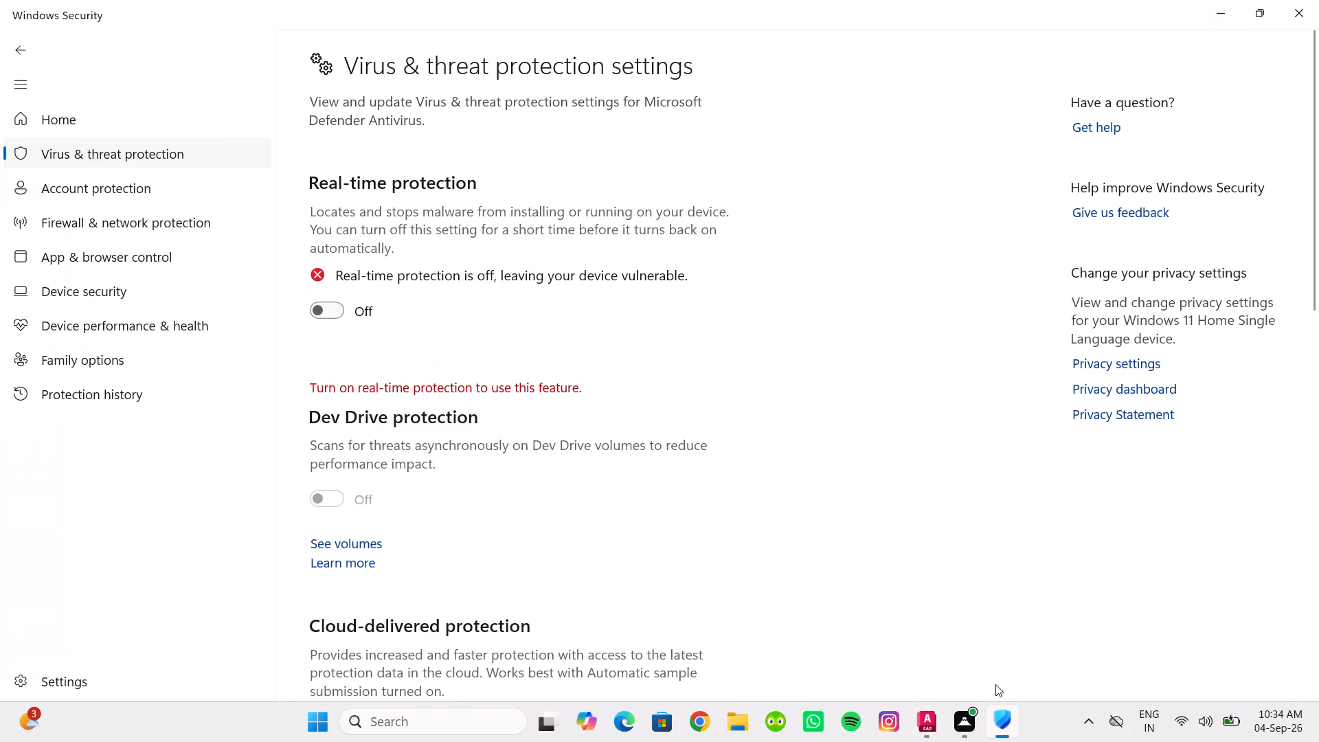
pyautogui.click(331, 308)
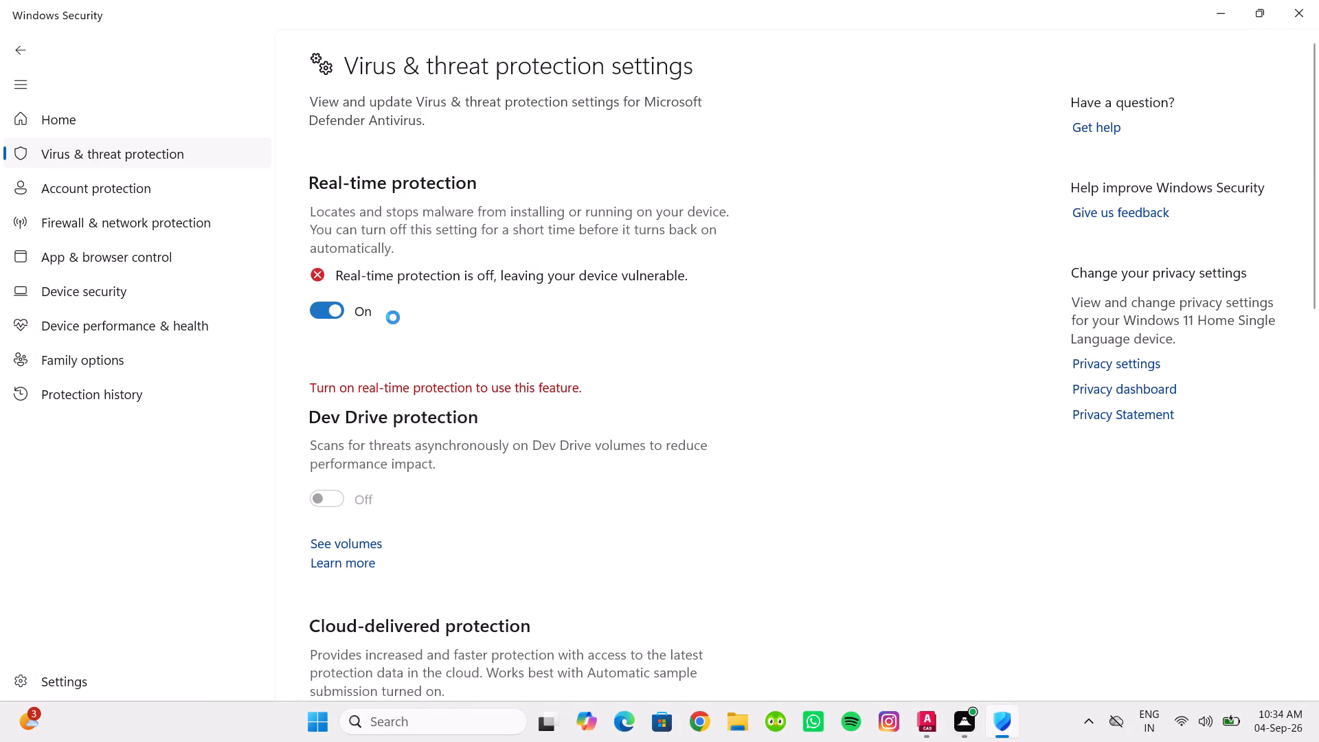
pyautogui.scroll(-5, 517, 340)
pyautogui.scroll(7, 512, 352)
pyautogui.scroll(-4, 509, 347)
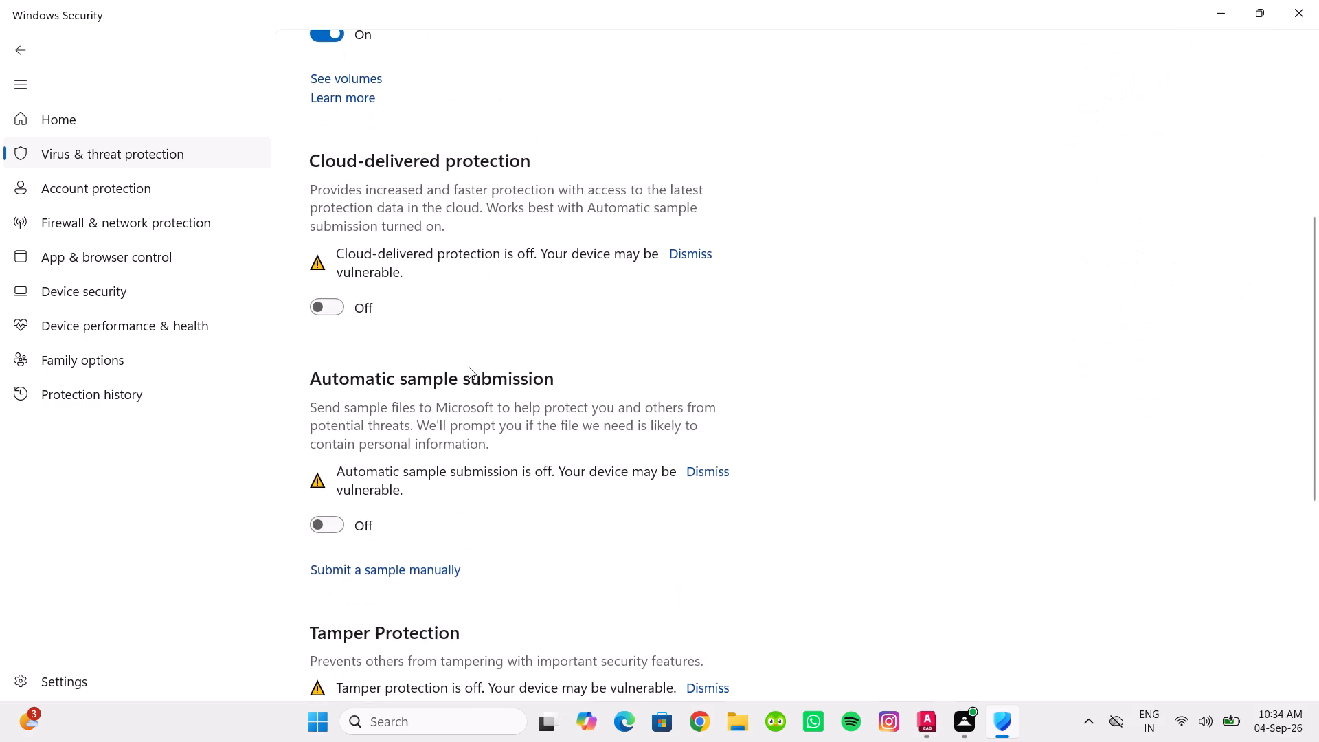
pyautogui.click(331, 304)
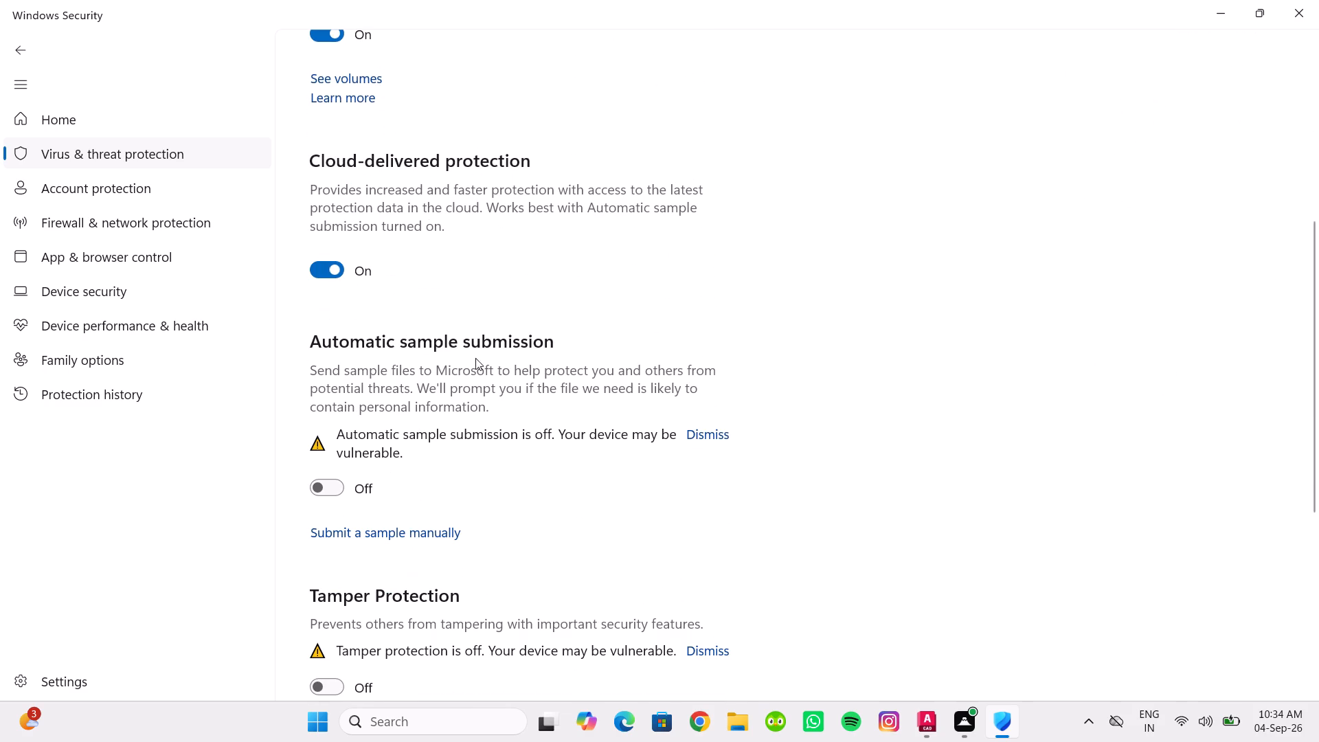
pyautogui.click(334, 487)
pyautogui.scroll(-4, 371, 457)
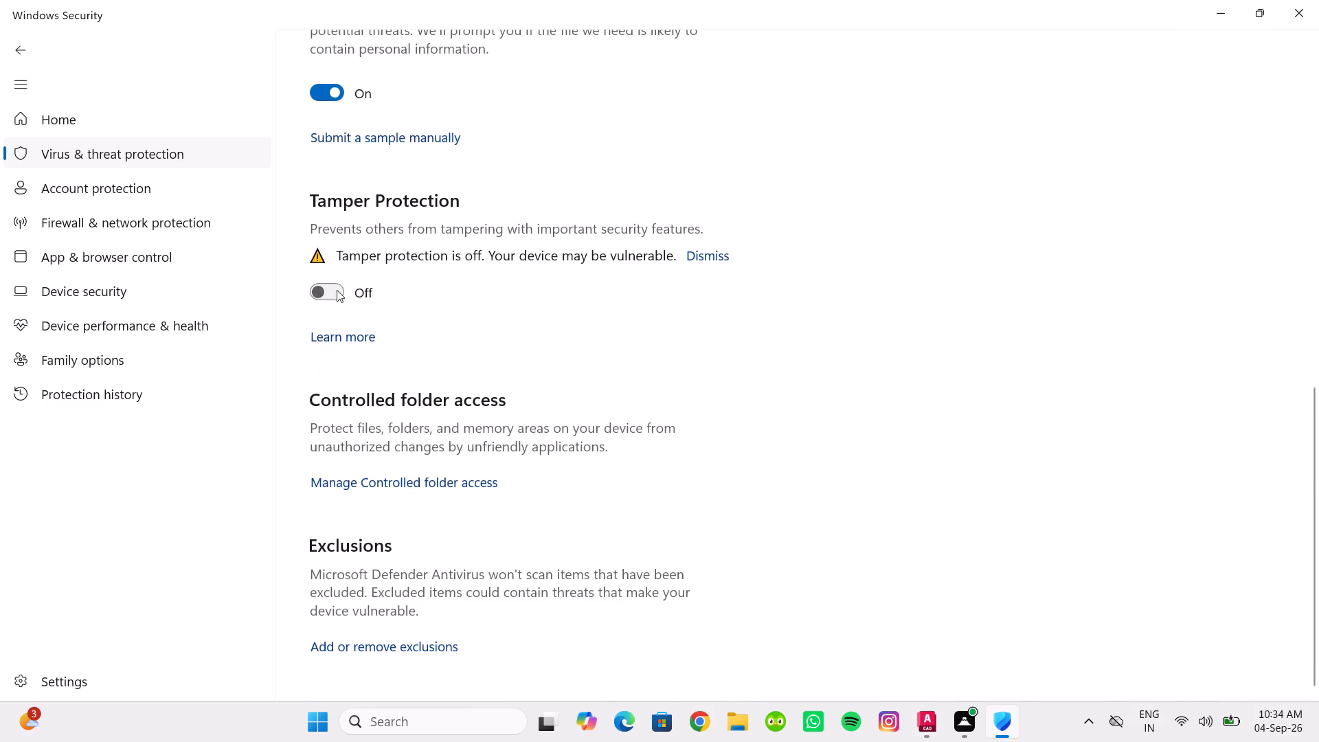
pyautogui.click(337, 290)
pyautogui.scroll(-8, 354, 352)
pyautogui.scroll(-4, 499, 359)
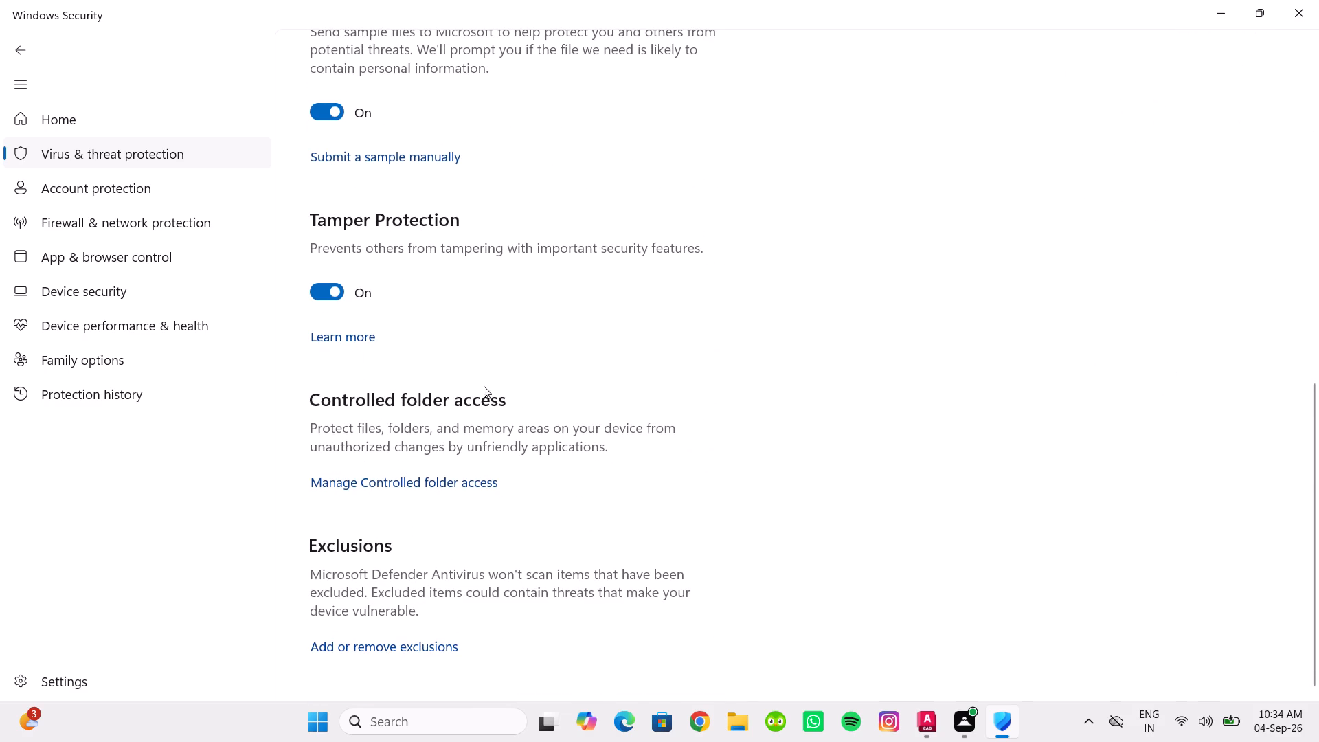
pyautogui.scroll(-1, 484, 386)
pyautogui.scroll(18, 480, 391)
pyautogui.click(1303, 17)
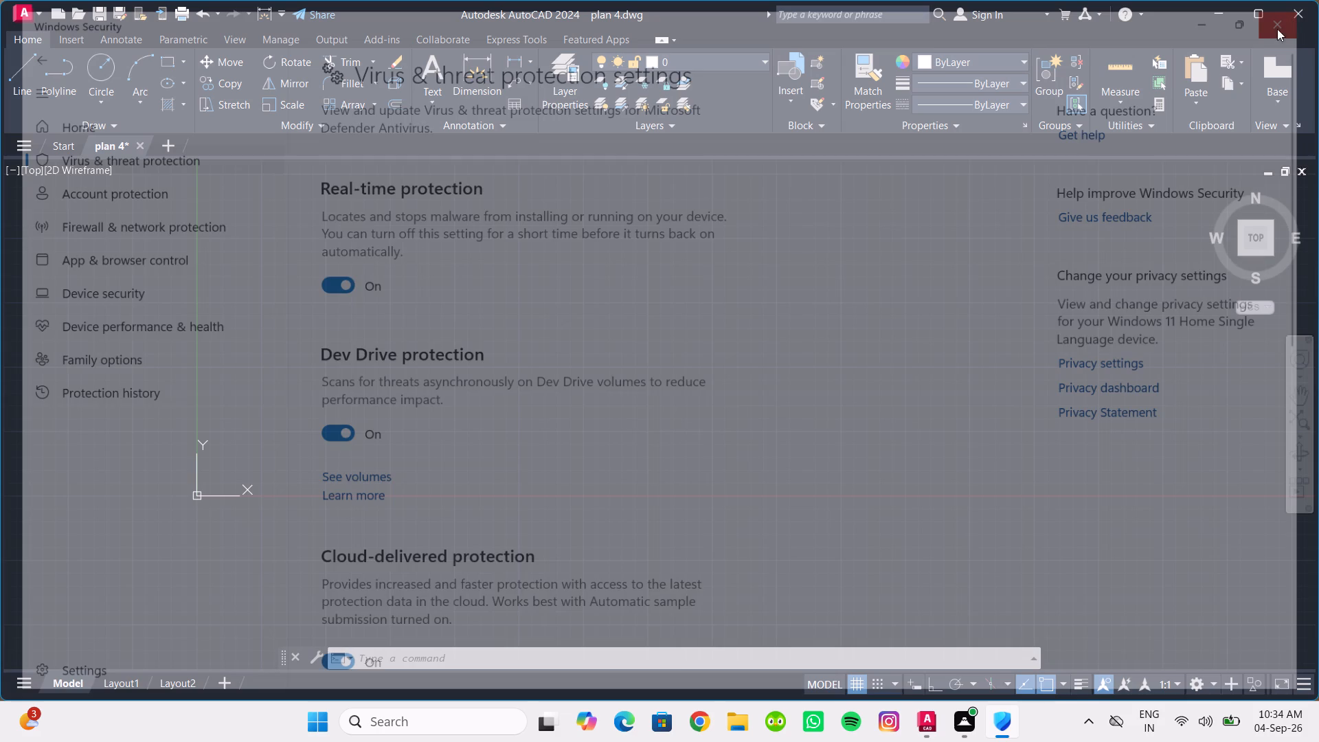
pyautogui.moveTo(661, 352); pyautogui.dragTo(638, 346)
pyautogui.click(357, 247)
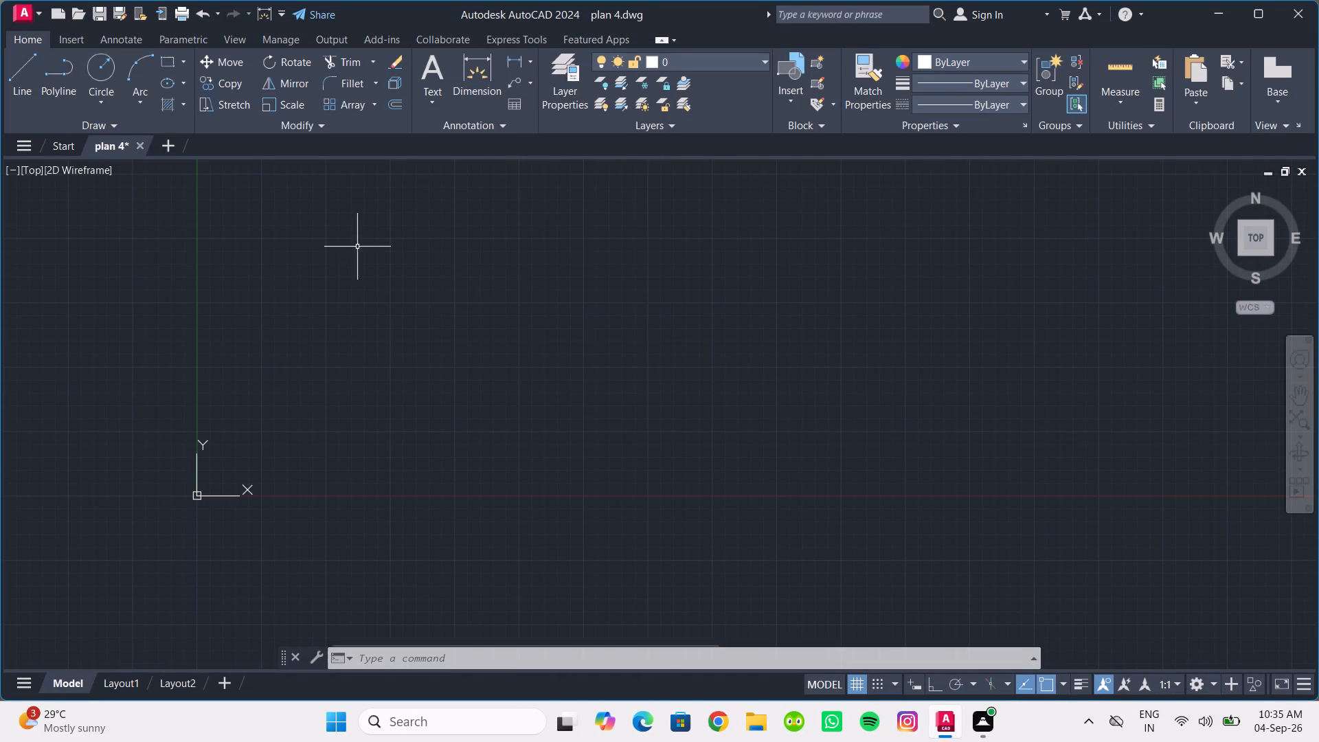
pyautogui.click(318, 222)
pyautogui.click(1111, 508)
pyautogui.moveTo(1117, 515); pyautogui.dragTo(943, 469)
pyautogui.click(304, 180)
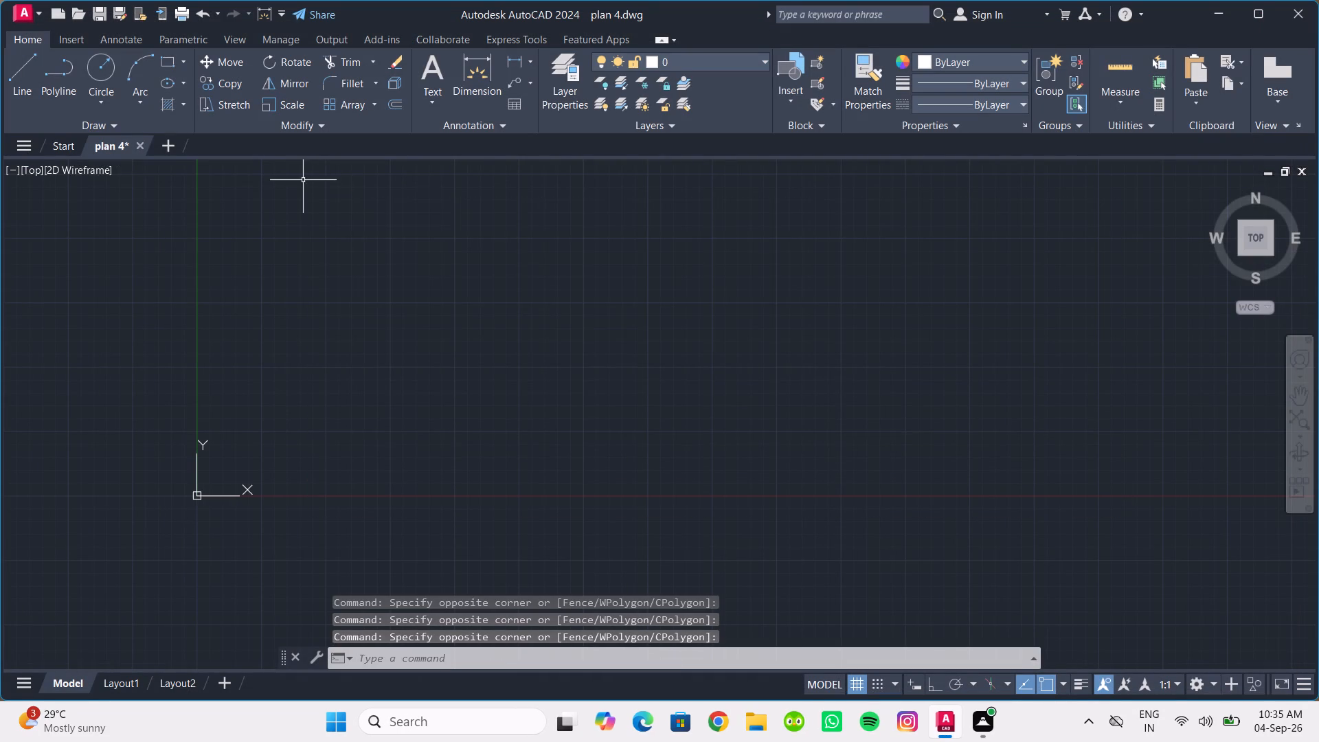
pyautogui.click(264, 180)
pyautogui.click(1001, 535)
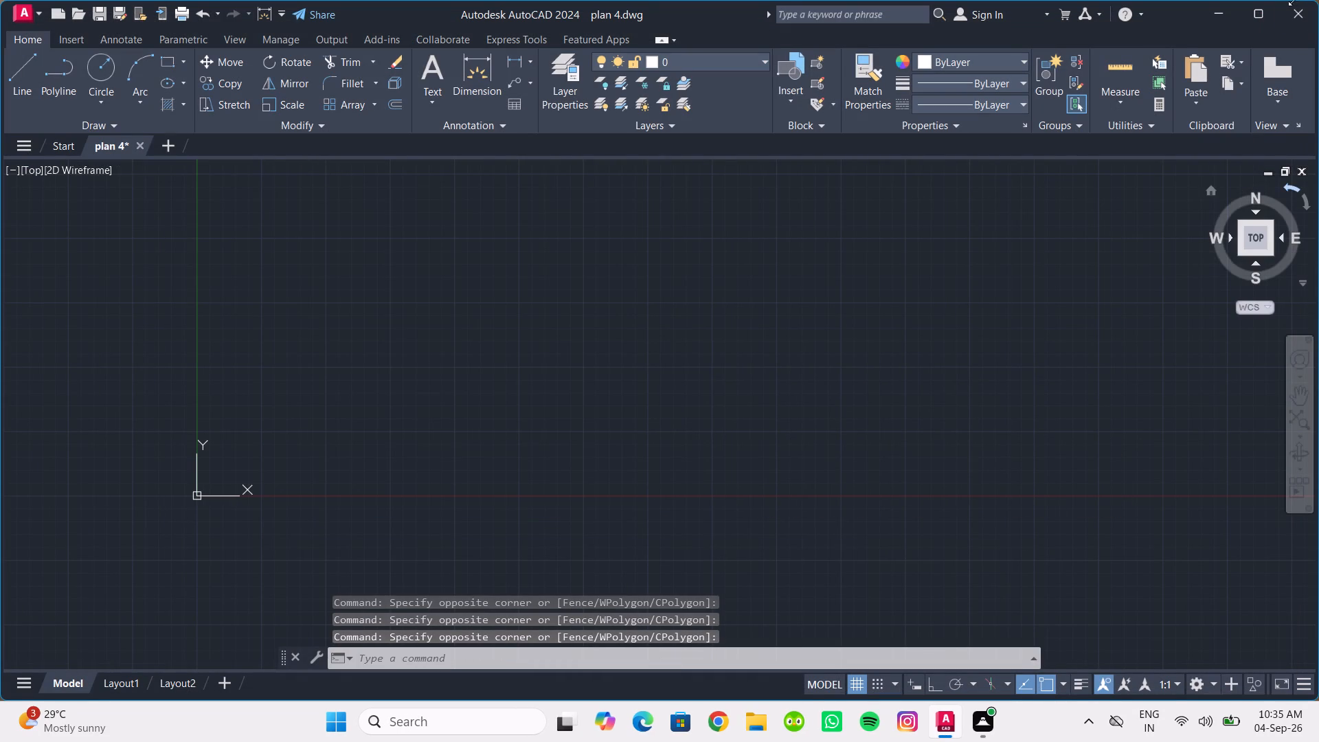
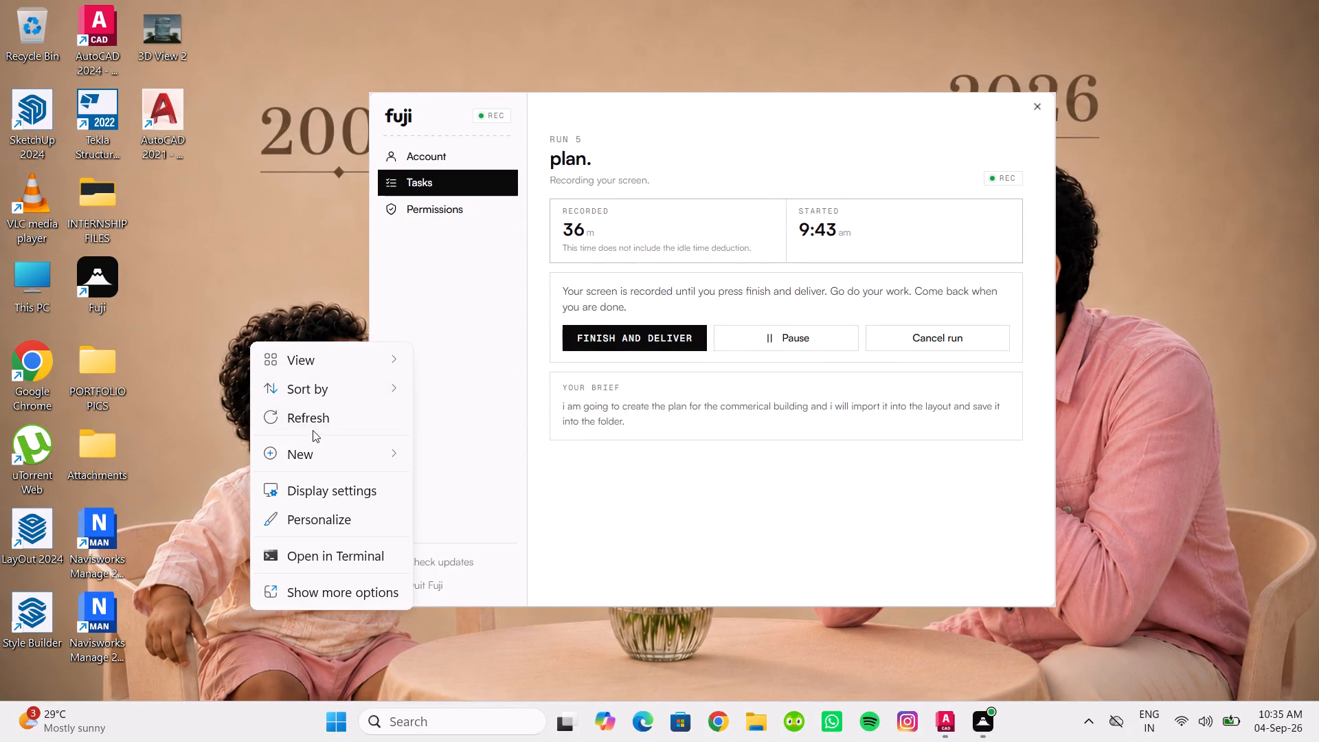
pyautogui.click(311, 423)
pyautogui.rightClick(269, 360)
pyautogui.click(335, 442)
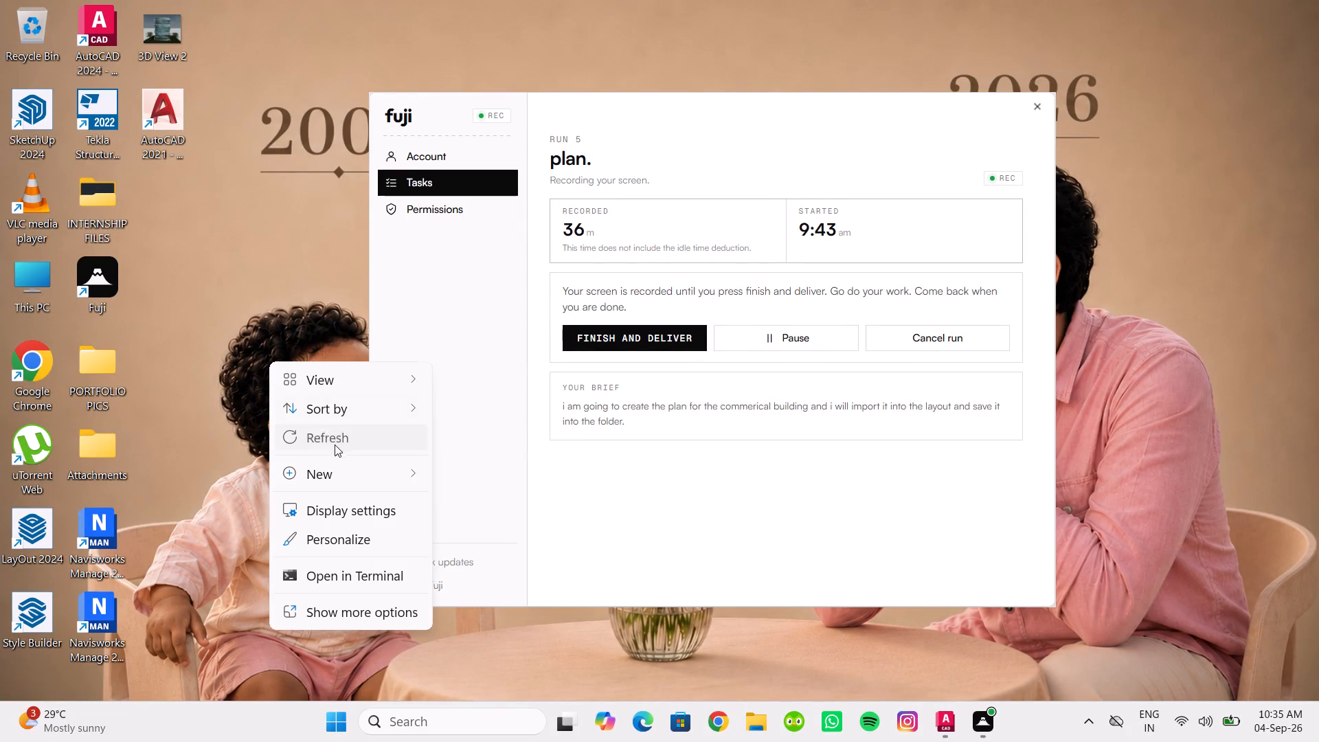
# Switch to the plan 4 drawing in AutoCAD.
pyautogui.click(948, 720)
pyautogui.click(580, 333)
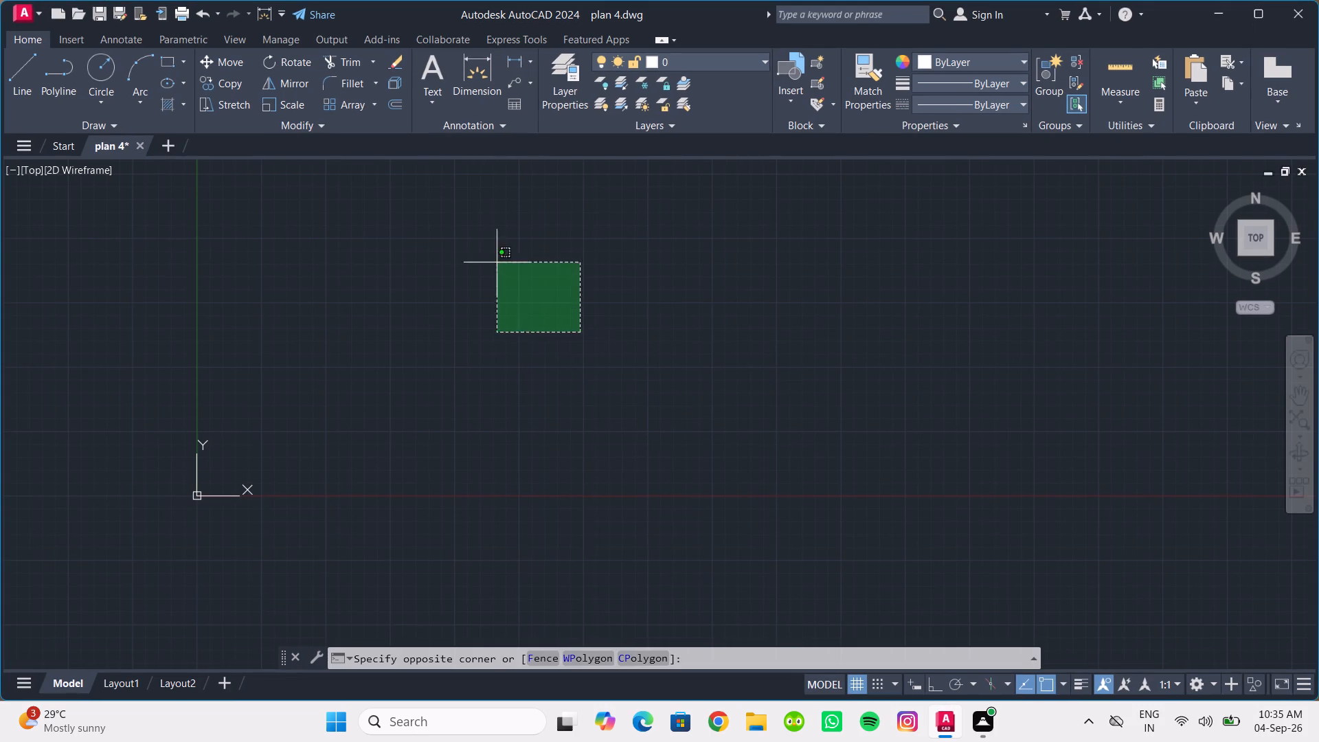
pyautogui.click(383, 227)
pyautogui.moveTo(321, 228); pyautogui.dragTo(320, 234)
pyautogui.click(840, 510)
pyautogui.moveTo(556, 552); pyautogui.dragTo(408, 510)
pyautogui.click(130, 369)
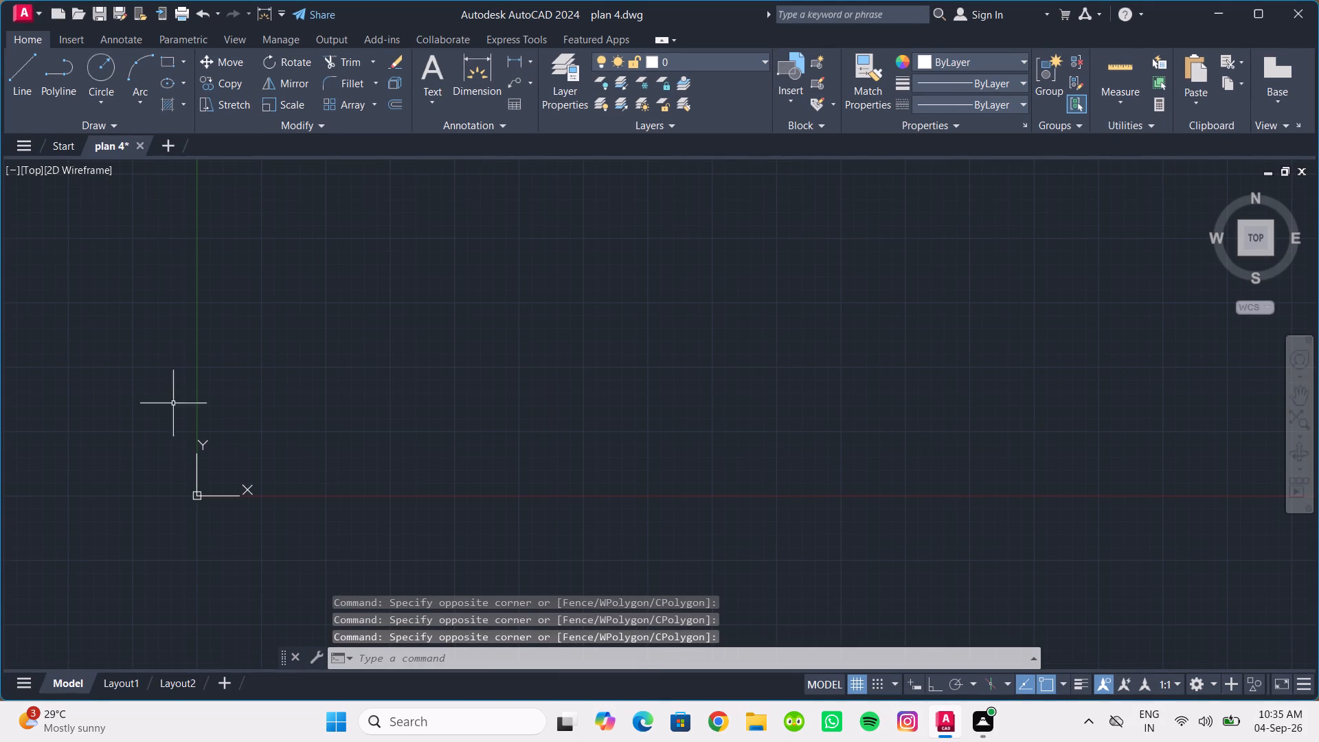
# Move the UCS origin down and to the left, near the lower-left corner of the drawing area.
pyautogui.click(196, 496)
pyautogui.moveTo(198, 497); pyautogui.dragTo(58, 609)
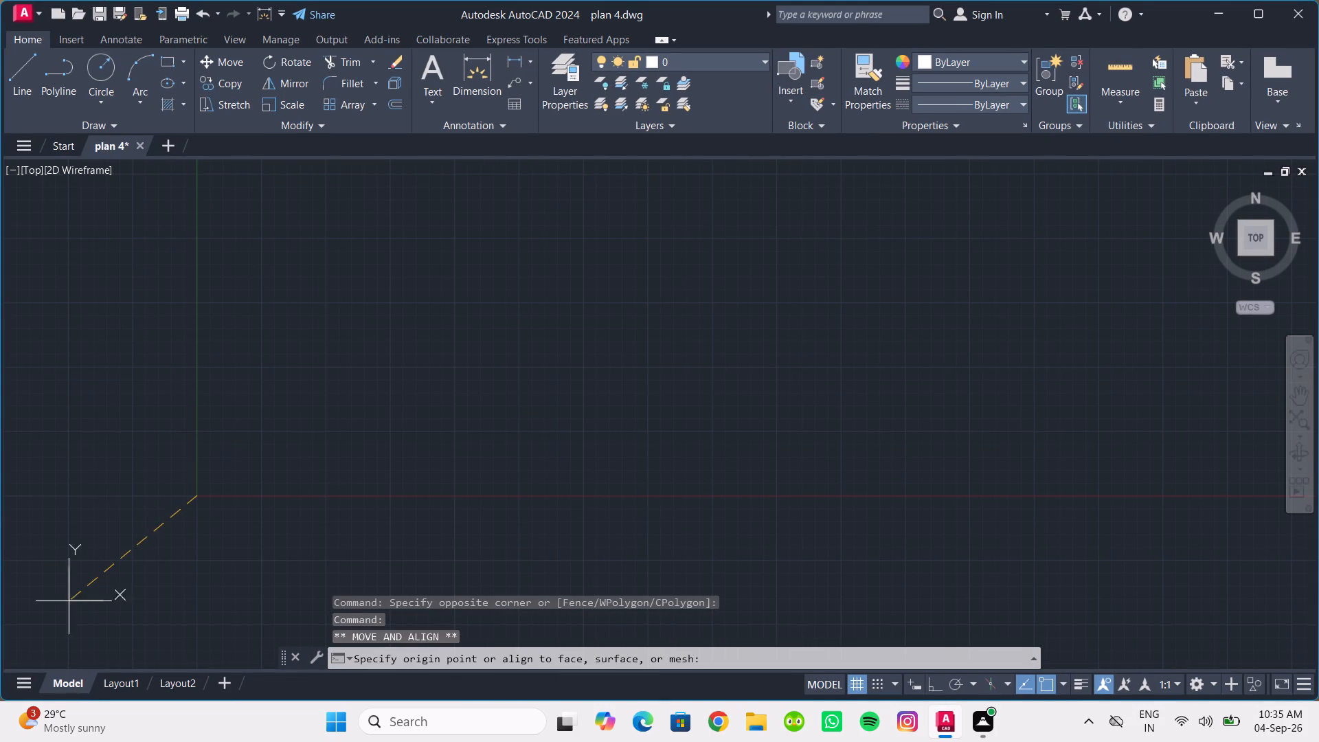
pyautogui.moveTo(58, 609); pyautogui.dragTo(30, 642)
pyautogui.click(33, 644)
pyautogui.moveTo(320, 442); pyautogui.dragTo(285, 439, button='middle')
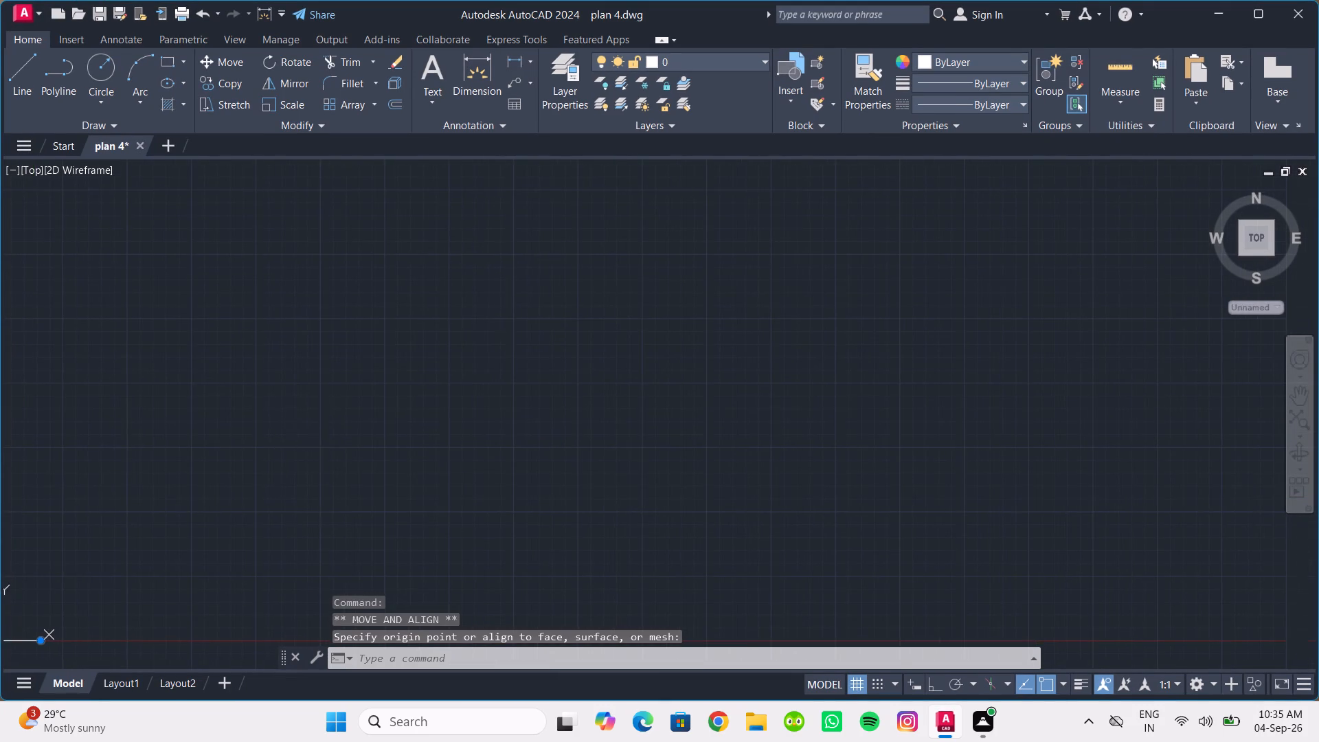
# Configure the drawing units to Engineering length with 0'-0" precision and inches as the insertion scale.
pyautogui.write('un')
pyautogui.press('Return')
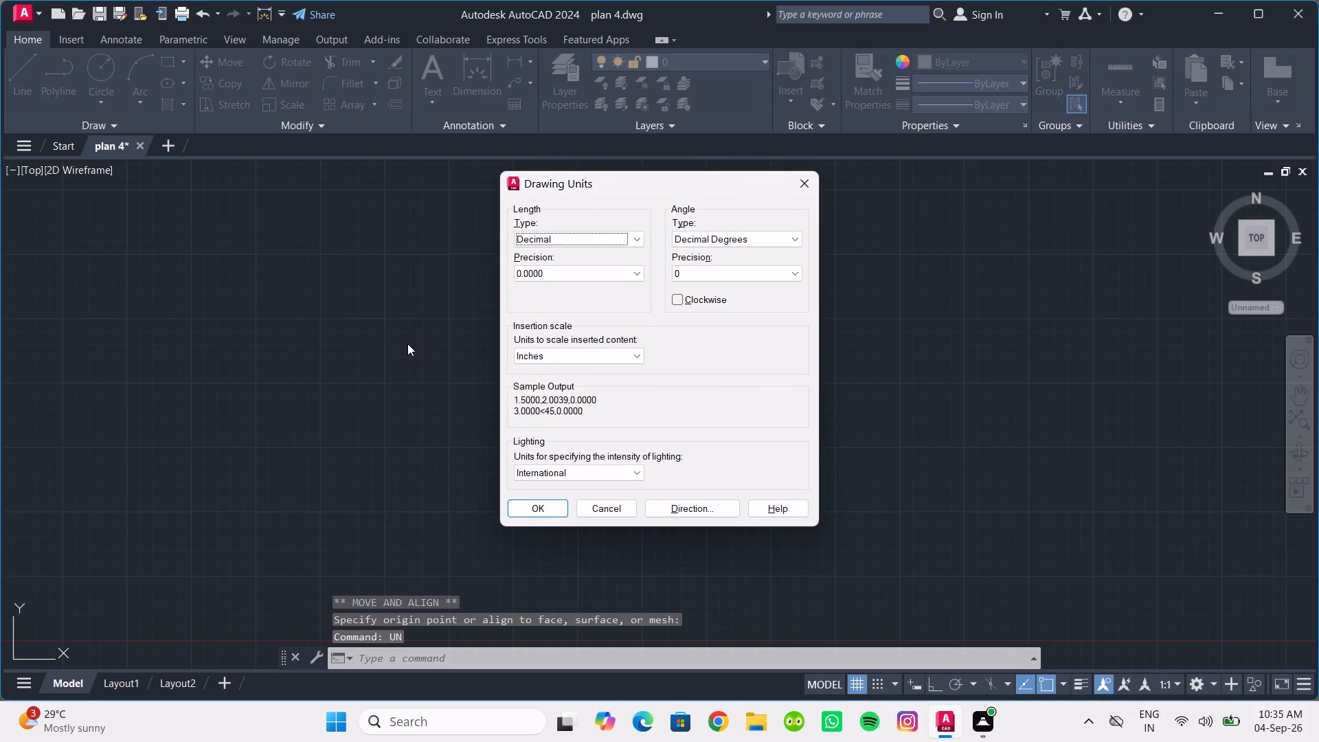
pyautogui.click(602, 269)
pyautogui.click(552, 299)
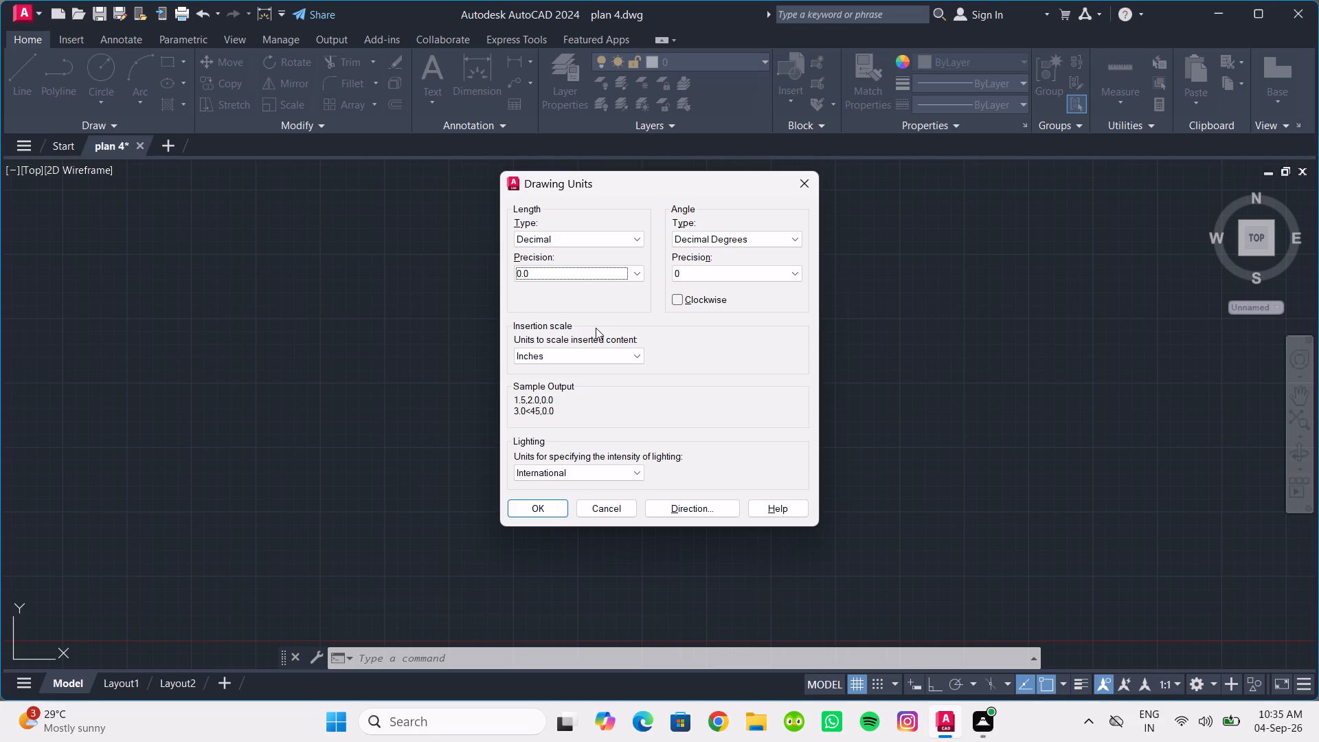
pyautogui.click(586, 353)
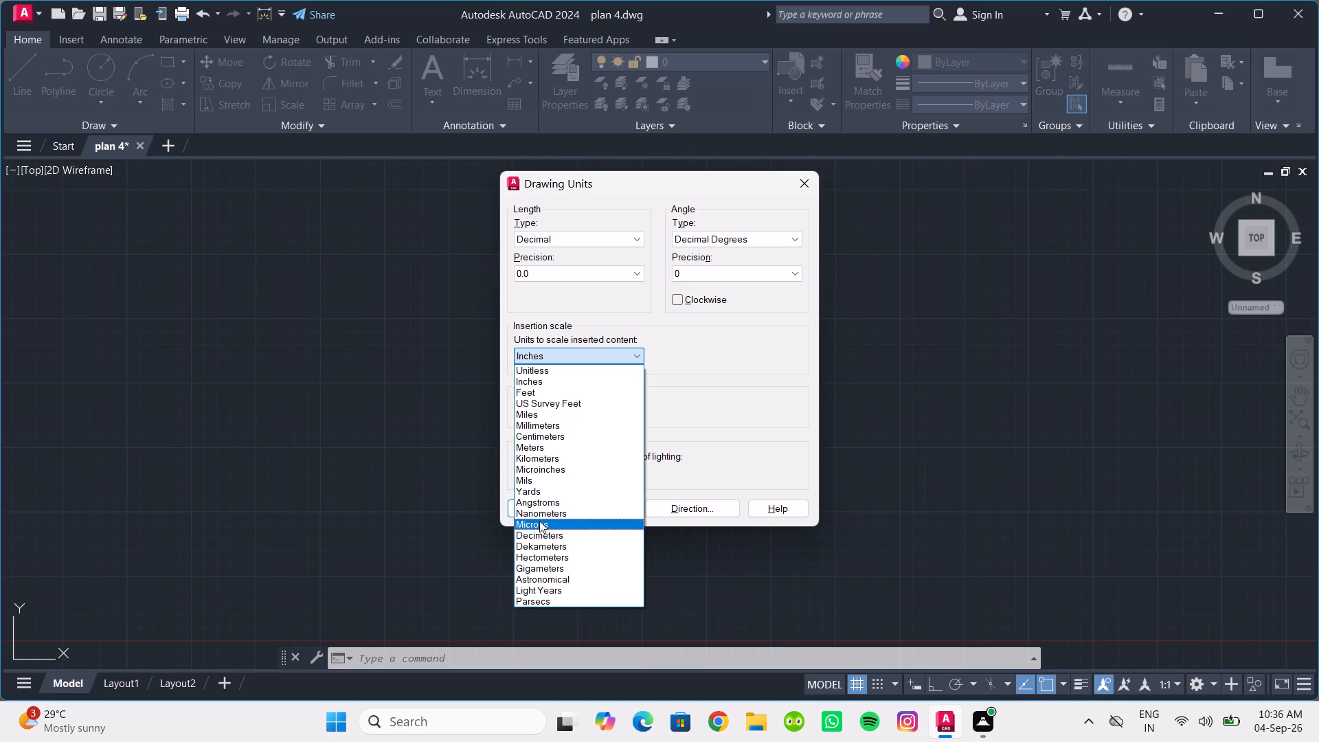
pyautogui.click(556, 426)
pyautogui.click(570, 355)
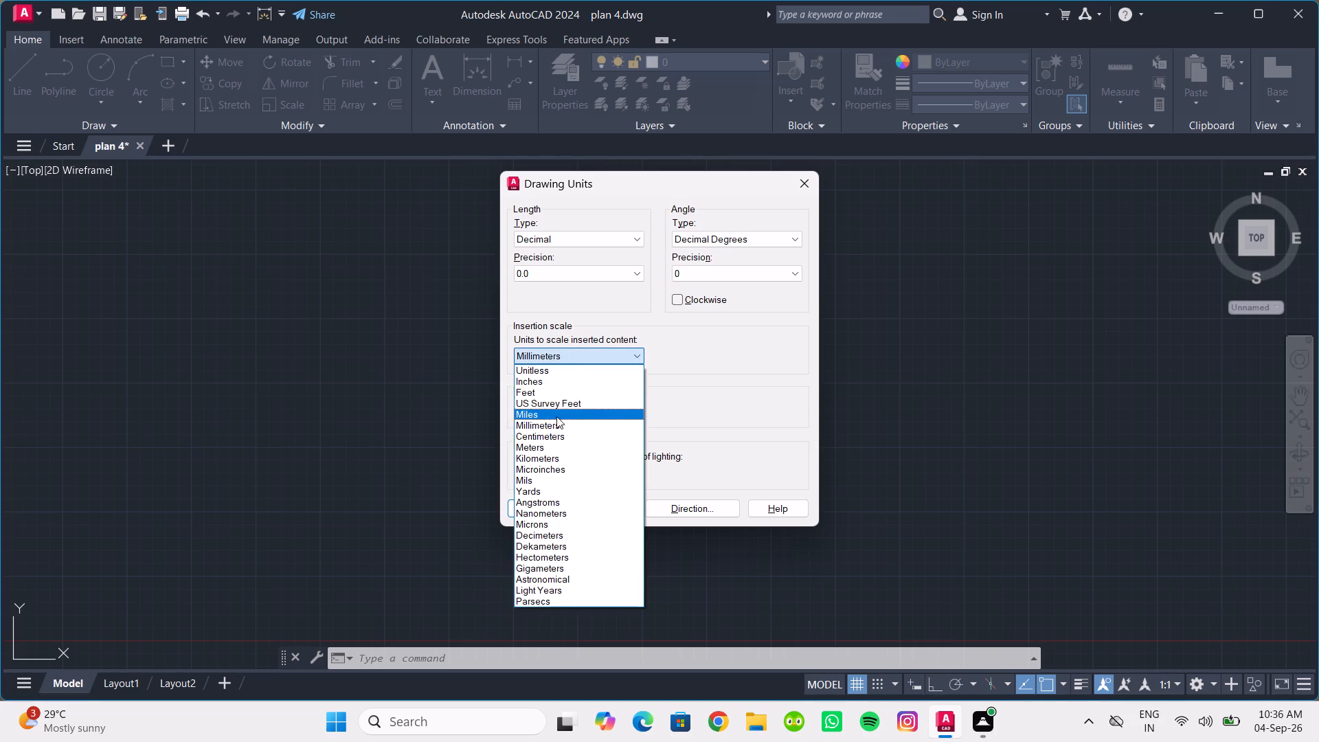
pyautogui.click(550, 383)
pyautogui.click(550, 238)
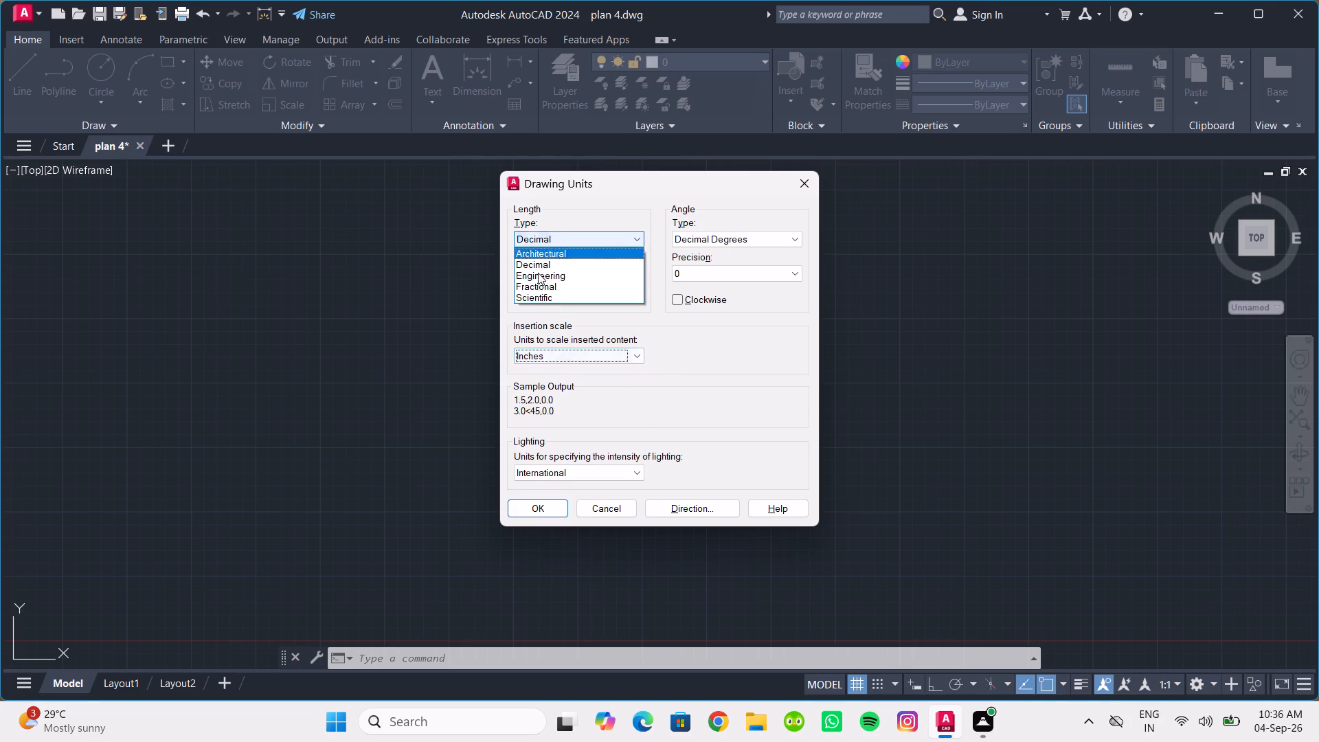
pyautogui.click(534, 271)
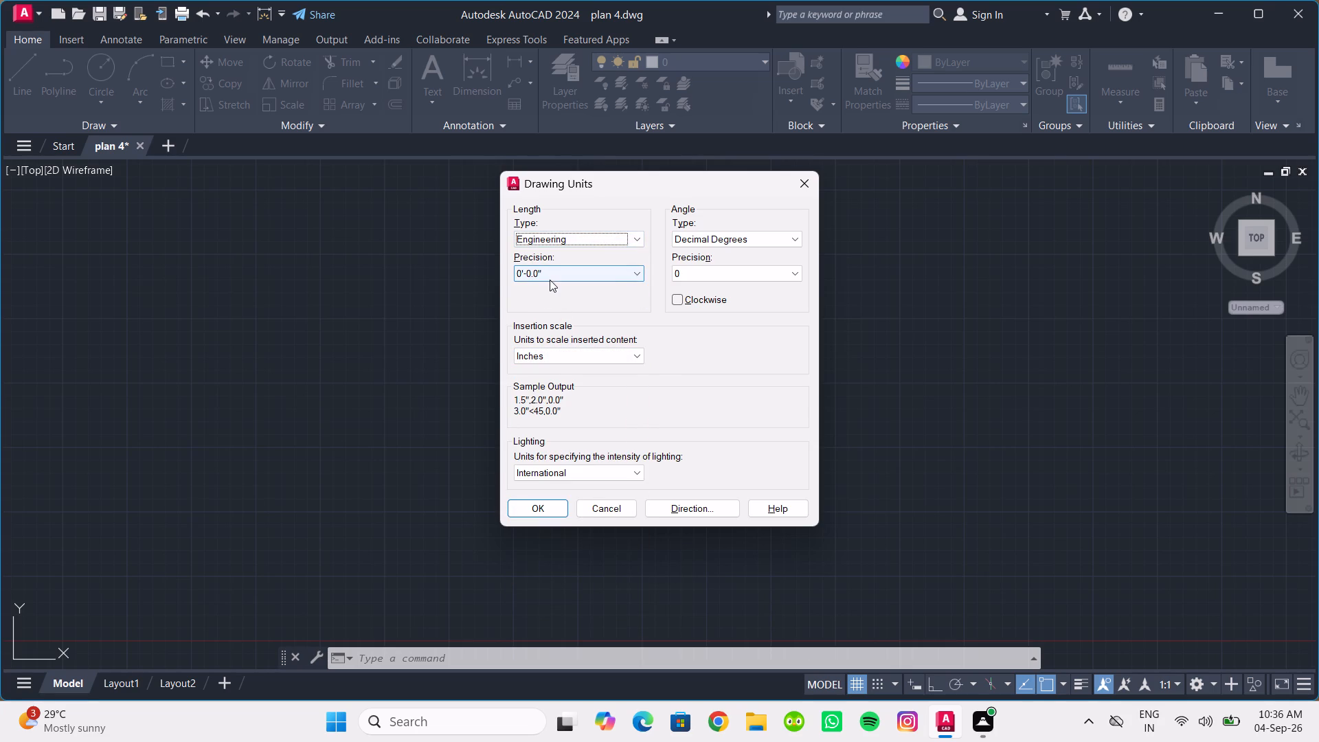
pyautogui.click(550, 278)
pyautogui.click(538, 286)
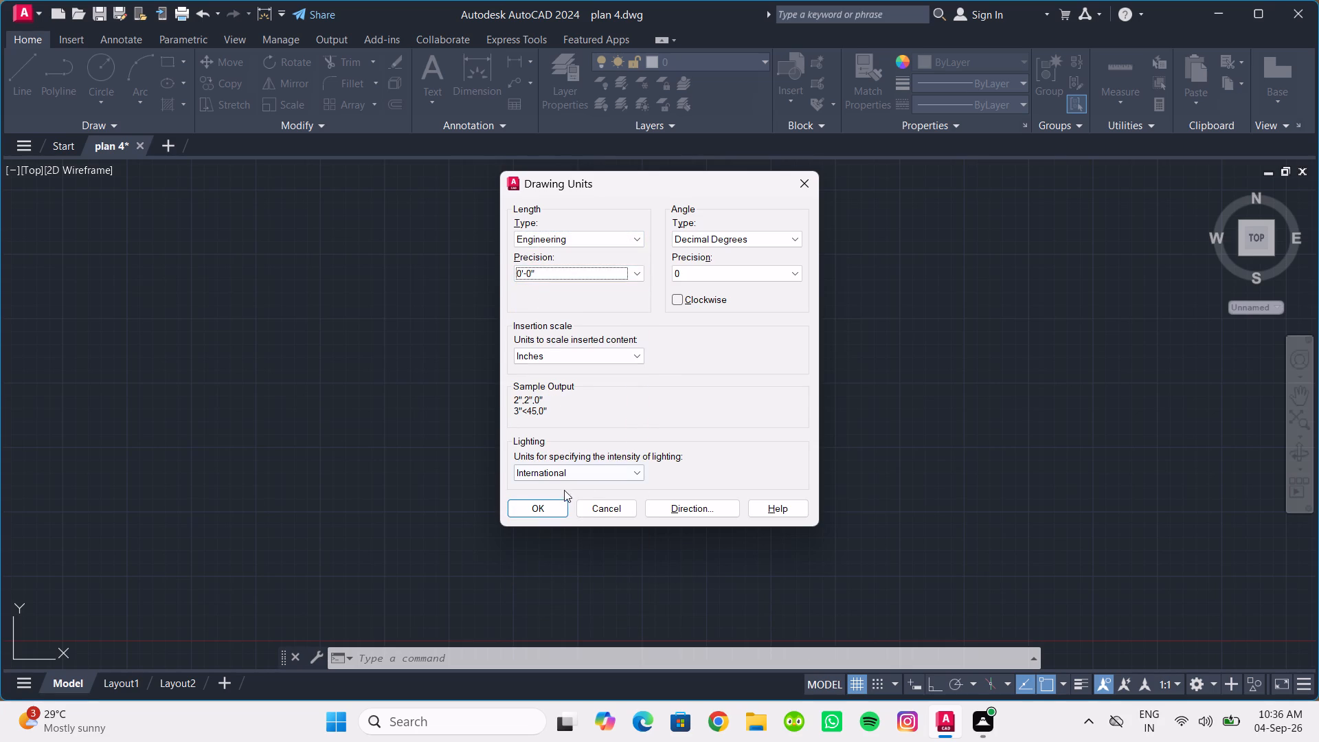
pyautogui.click(539, 508)
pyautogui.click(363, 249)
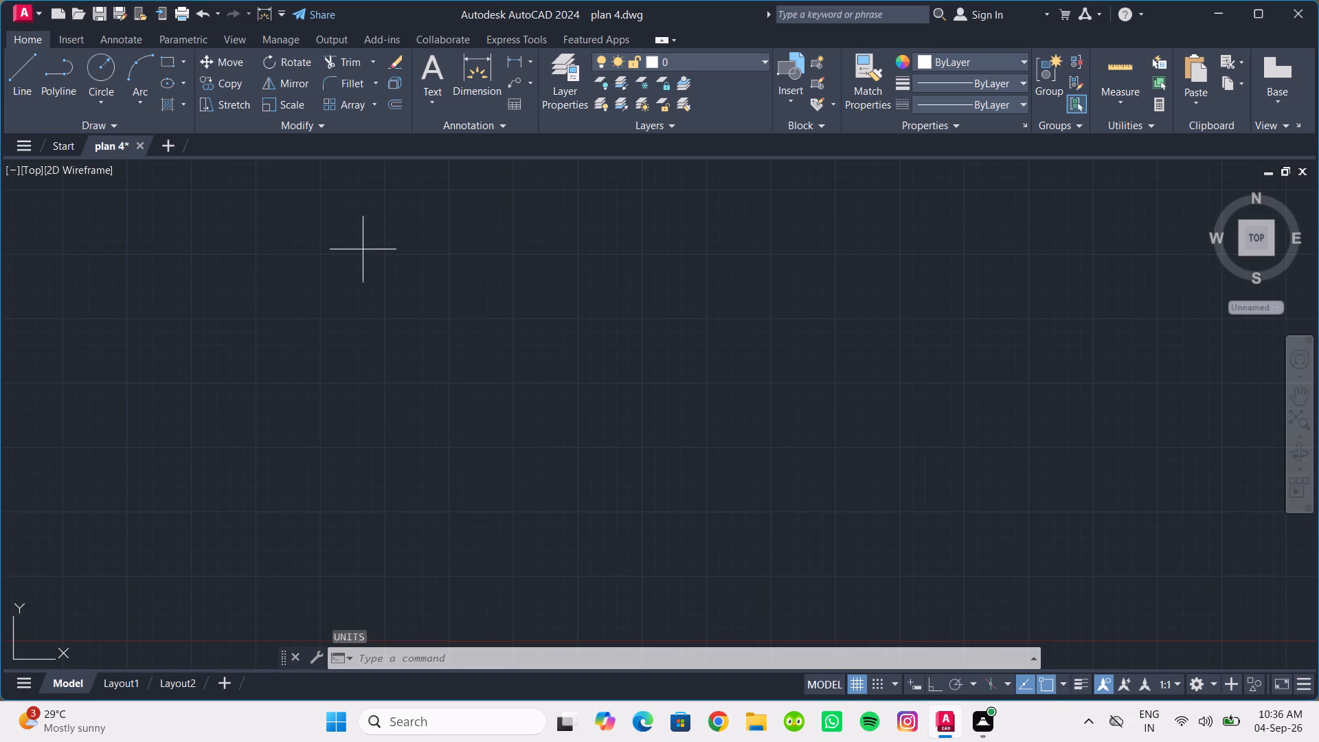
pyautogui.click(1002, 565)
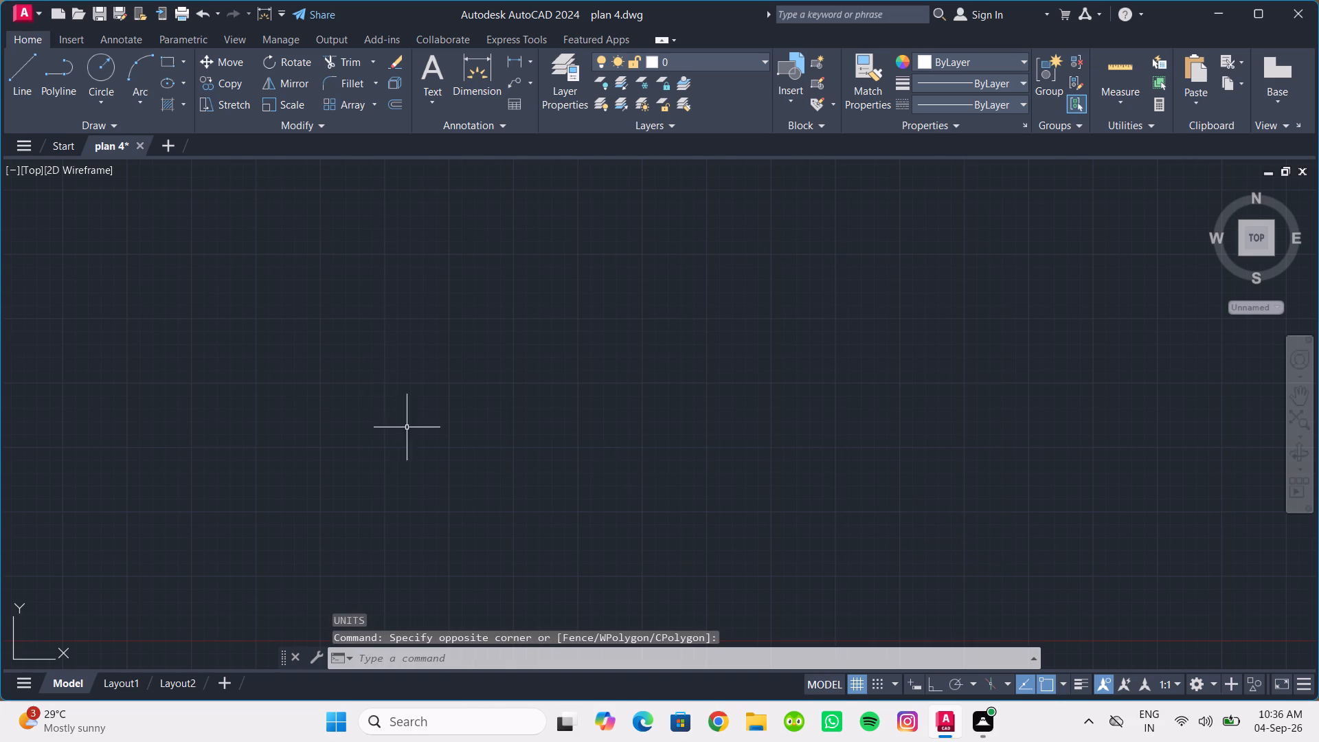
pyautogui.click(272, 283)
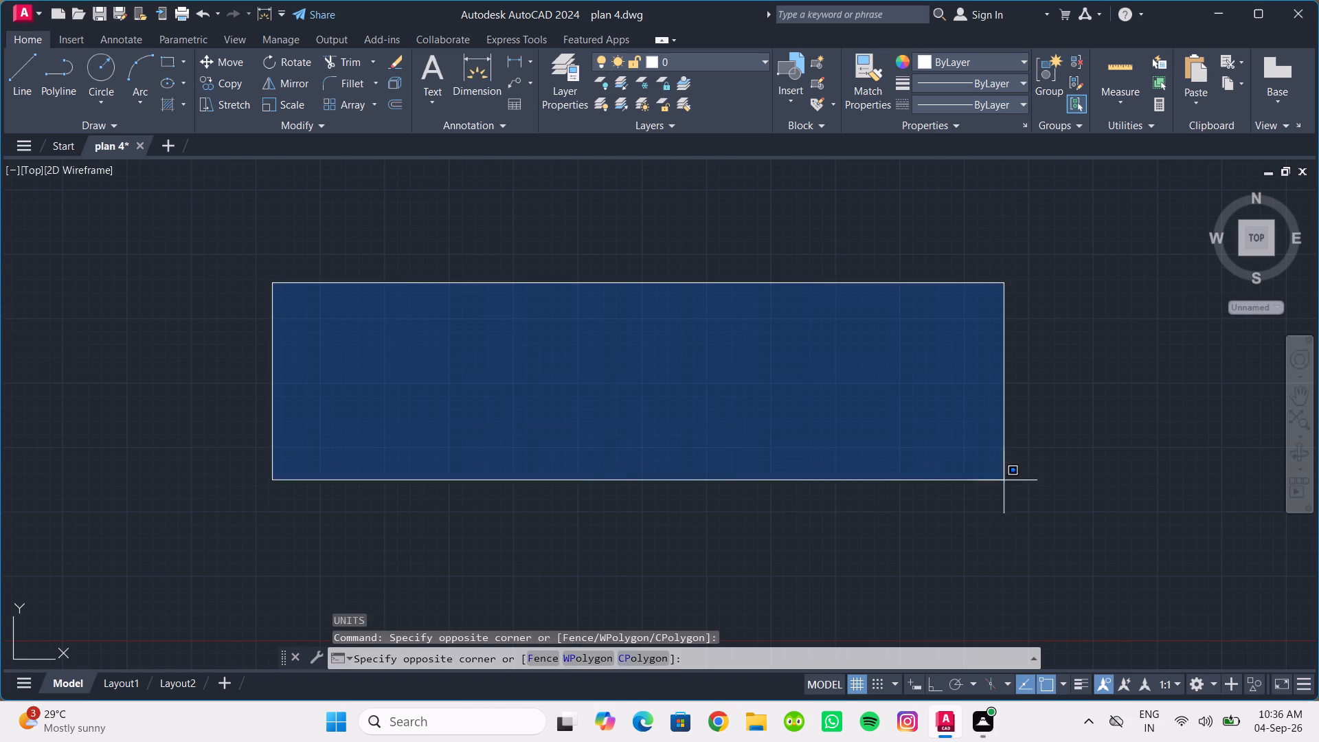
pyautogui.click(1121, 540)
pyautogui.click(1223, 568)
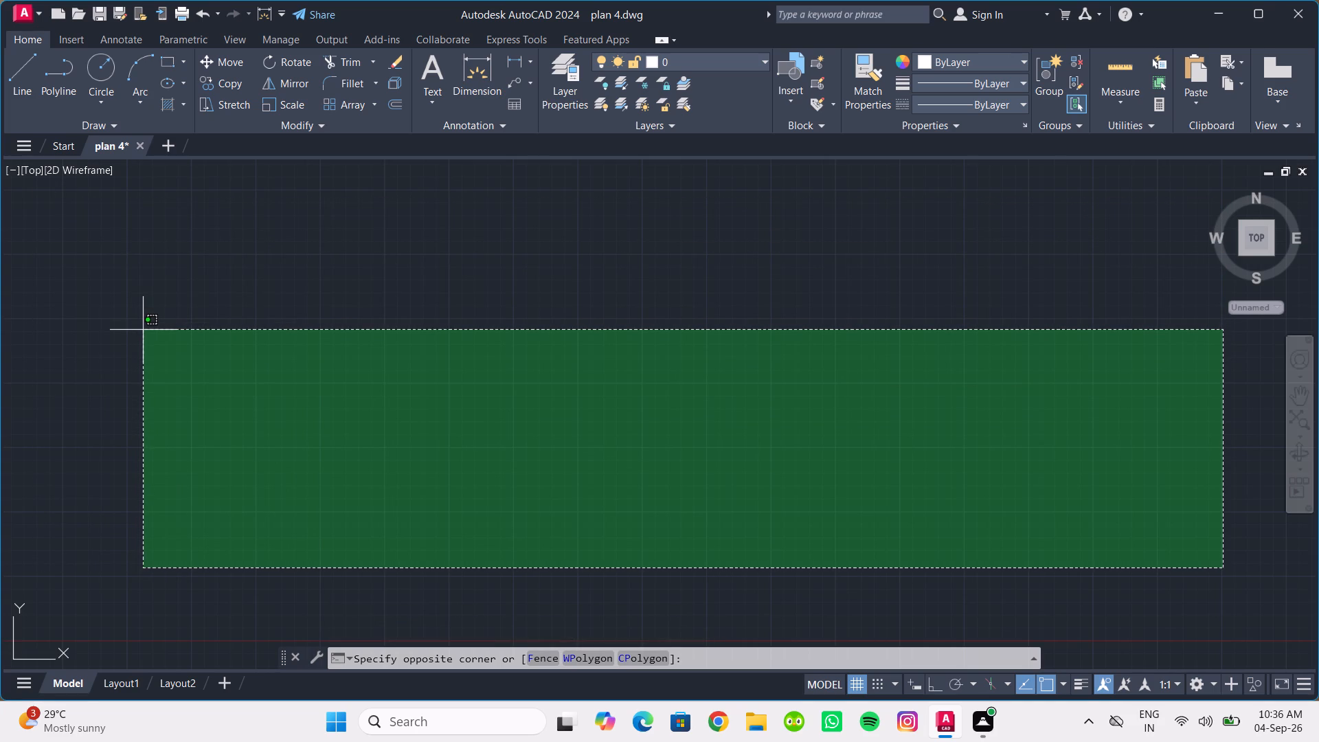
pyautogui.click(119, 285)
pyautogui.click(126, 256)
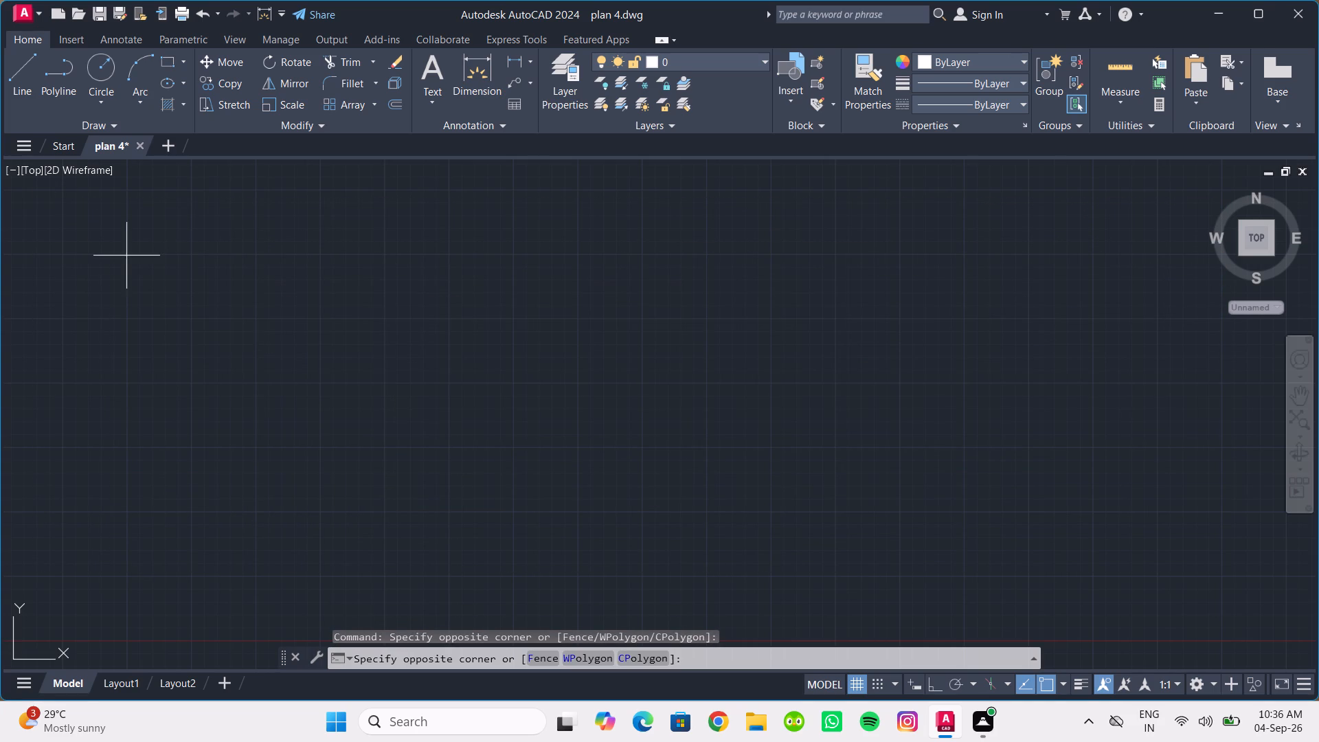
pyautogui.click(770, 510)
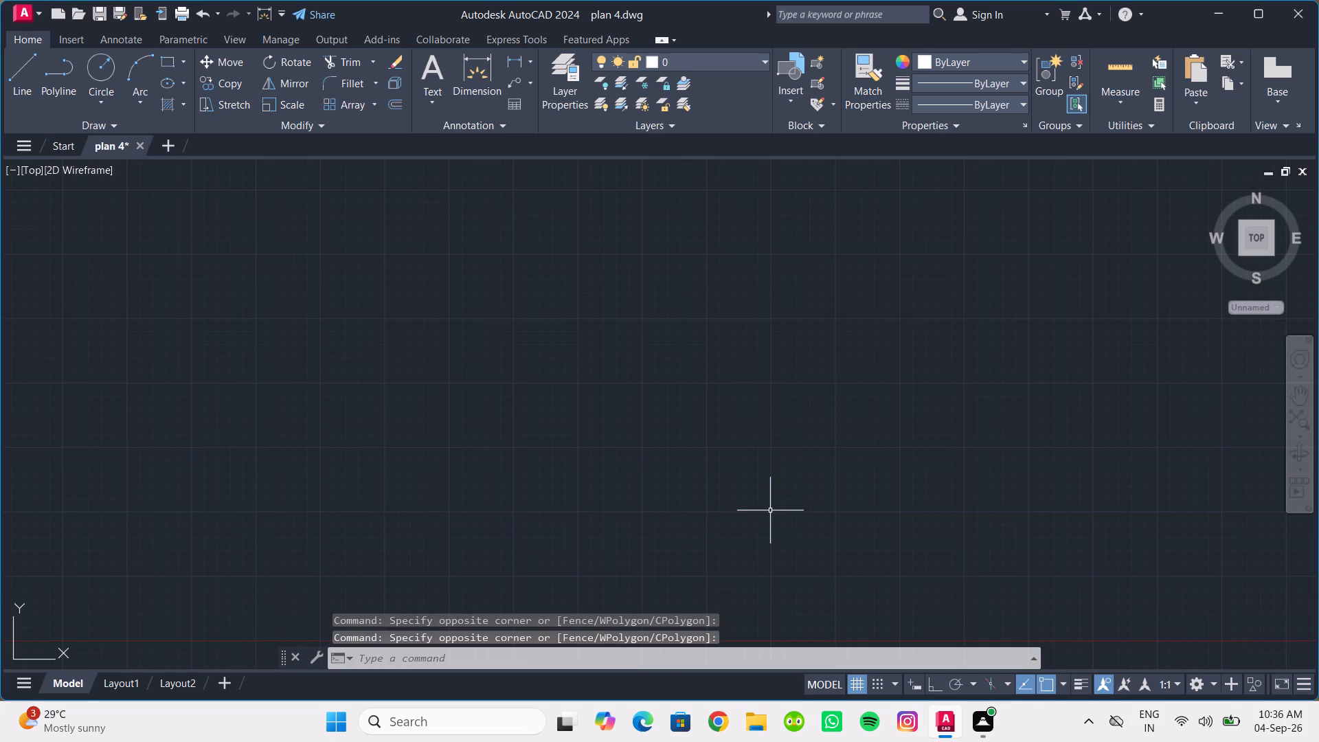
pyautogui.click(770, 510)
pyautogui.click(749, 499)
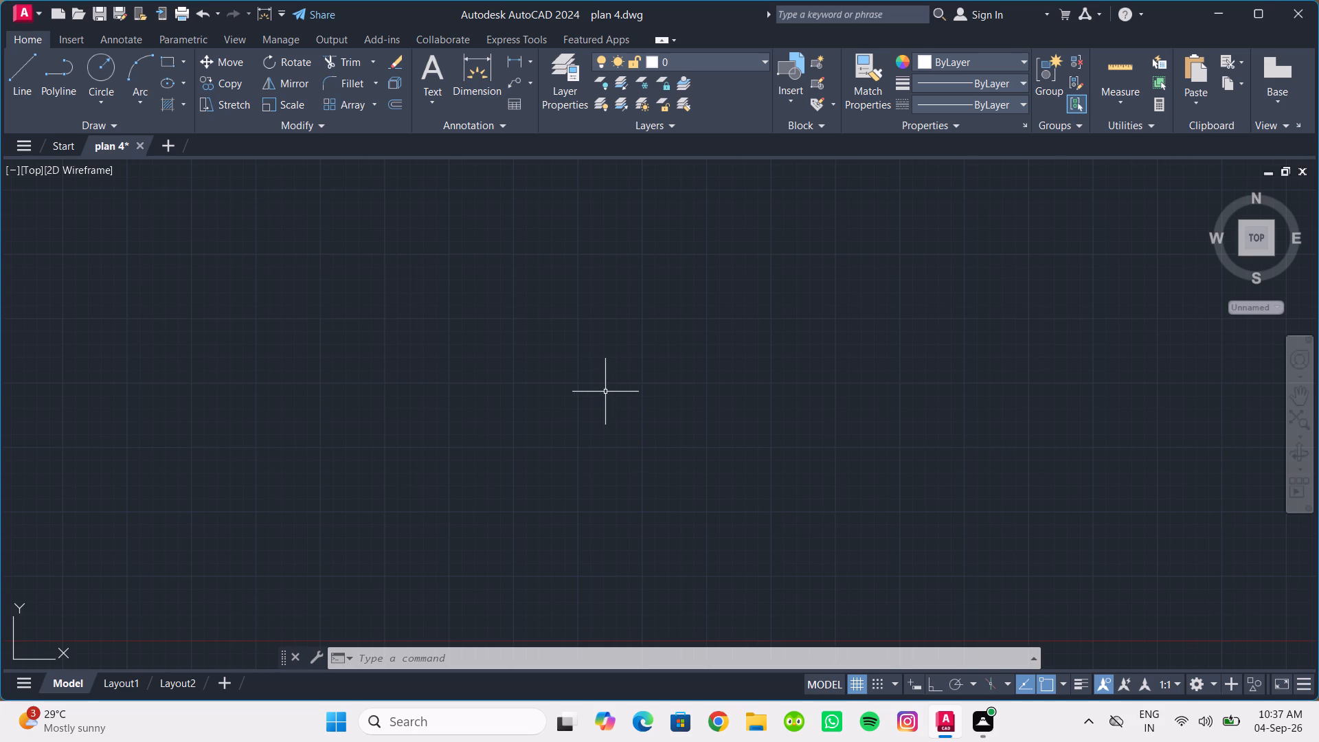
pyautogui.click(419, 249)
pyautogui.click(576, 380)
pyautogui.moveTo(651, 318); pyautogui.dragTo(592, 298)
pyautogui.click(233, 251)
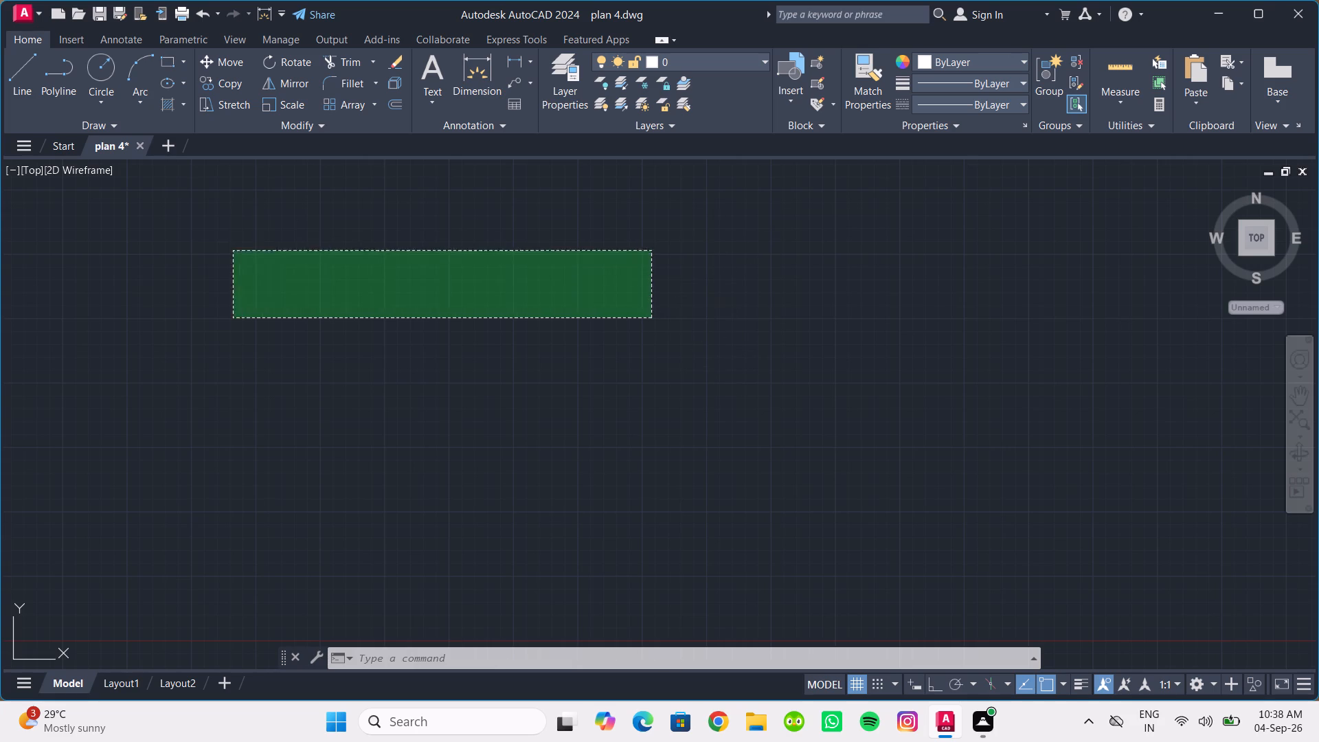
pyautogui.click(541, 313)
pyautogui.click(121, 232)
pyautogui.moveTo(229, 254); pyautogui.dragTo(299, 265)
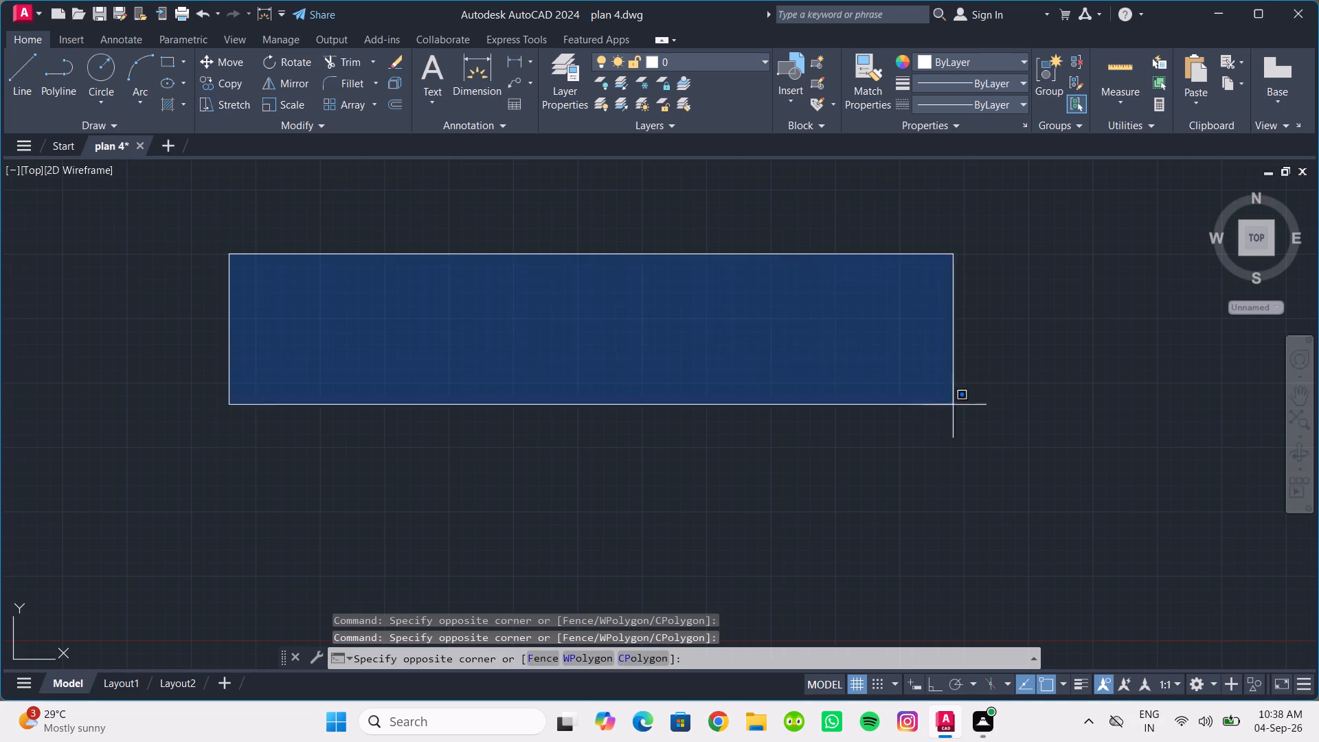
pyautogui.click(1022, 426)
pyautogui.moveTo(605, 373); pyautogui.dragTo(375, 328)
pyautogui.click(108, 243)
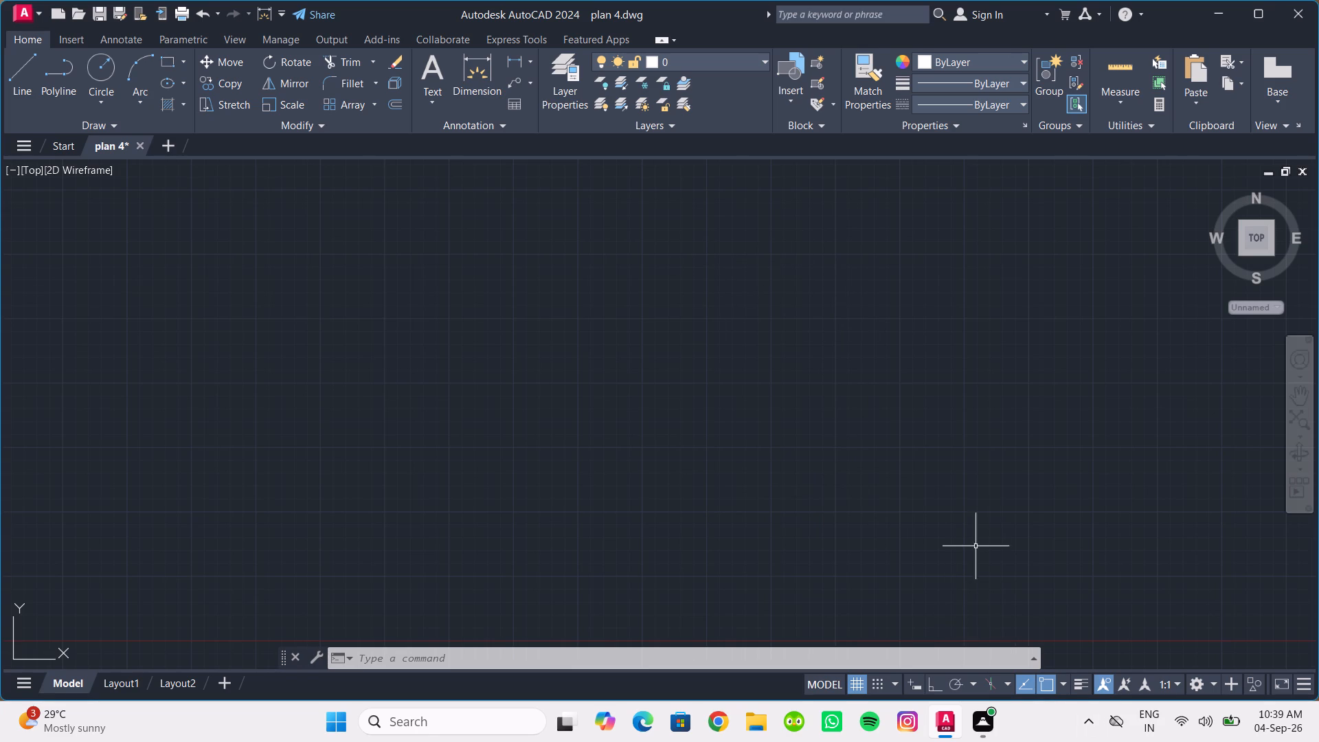
# Open LinkedIn and look through the job posts shared in the most recent conversation, including the enlarged Brainstorm Infotech hiring poster.
pyautogui.click(490, 715)
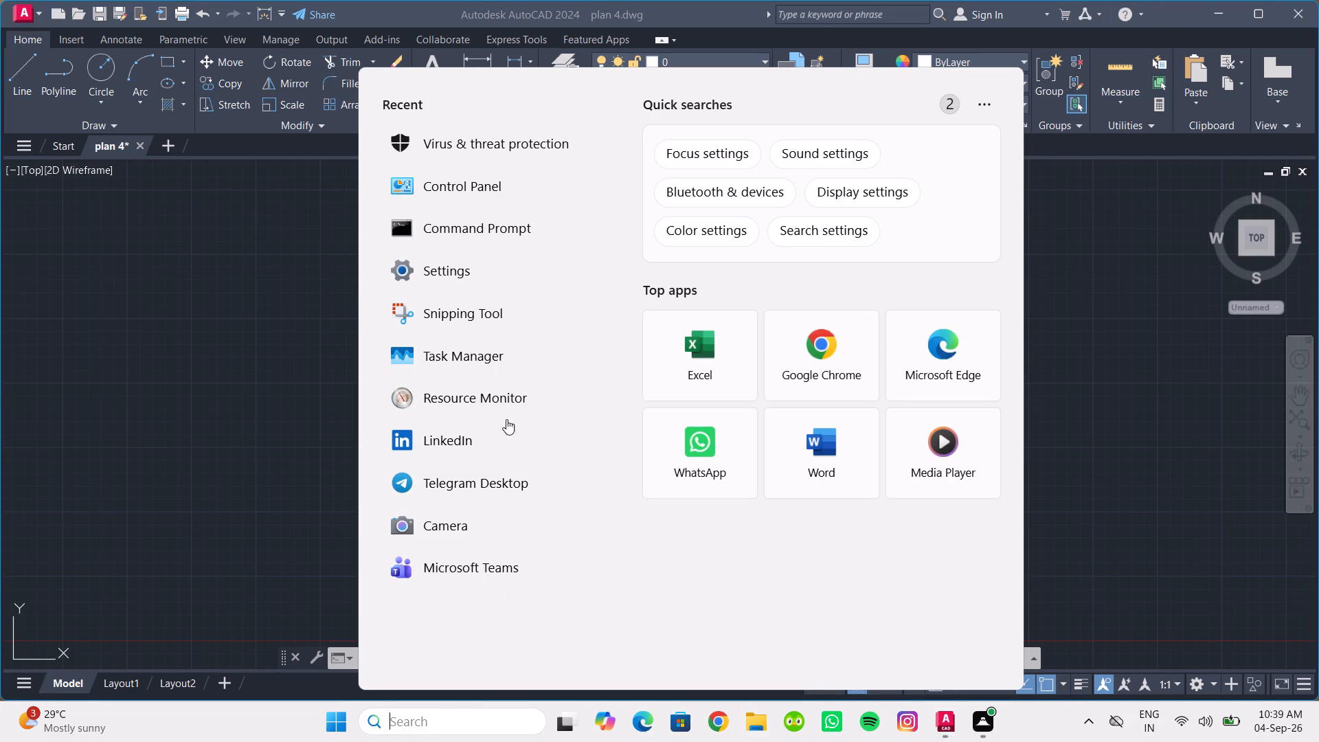
pyautogui.click(505, 445)
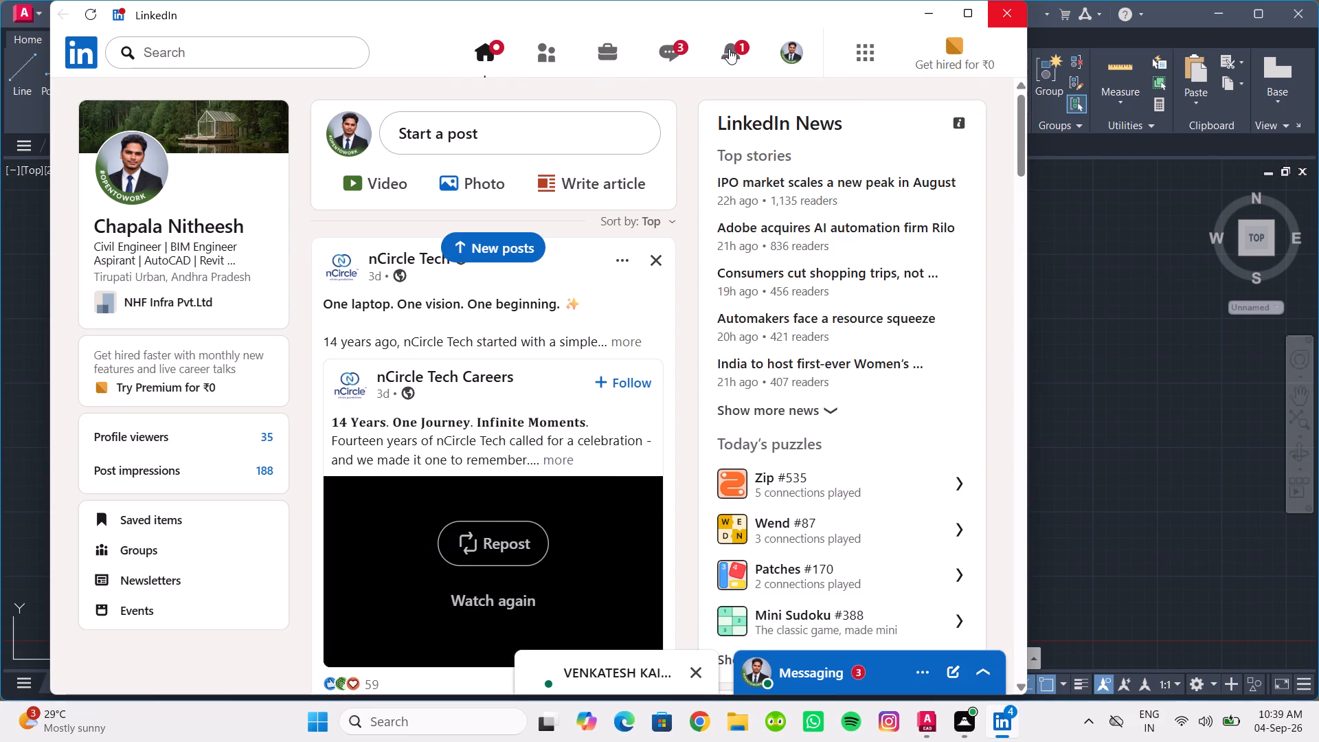
pyautogui.click(729, 49)
pyautogui.click(670, 49)
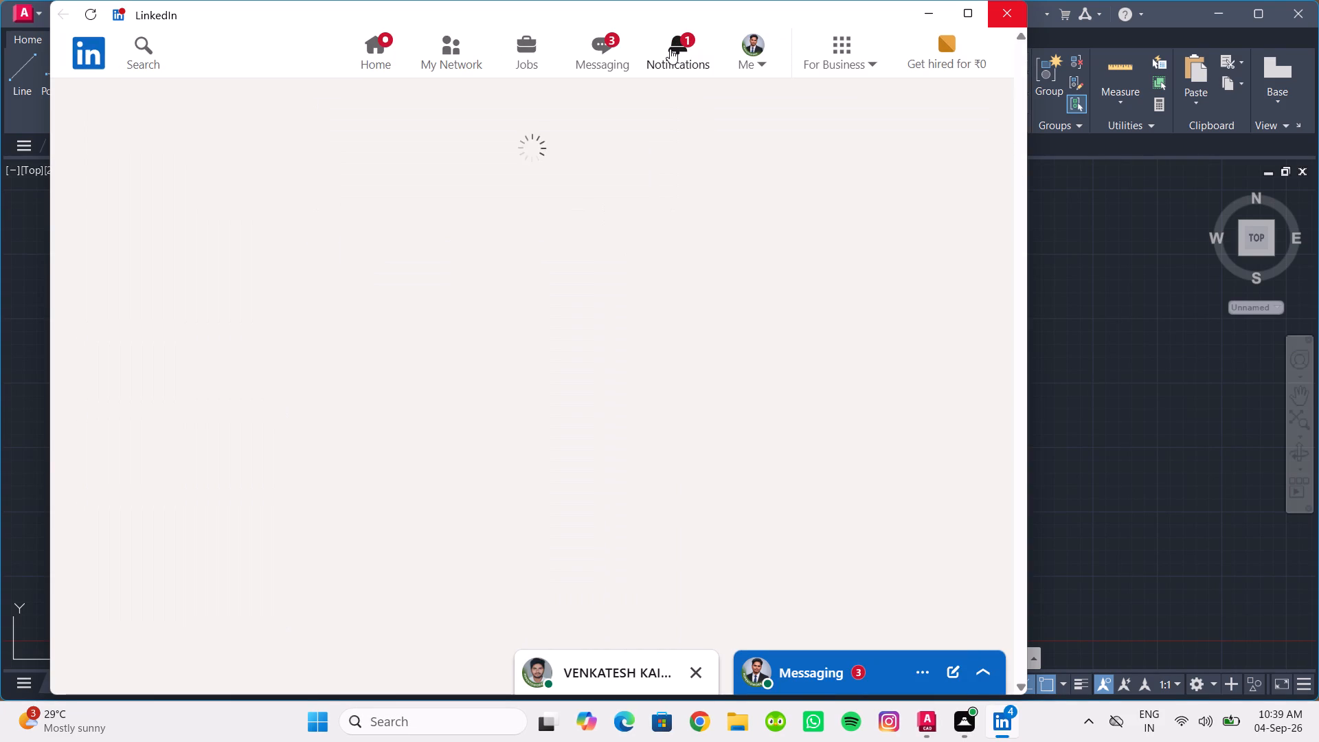
pyautogui.click(600, 52)
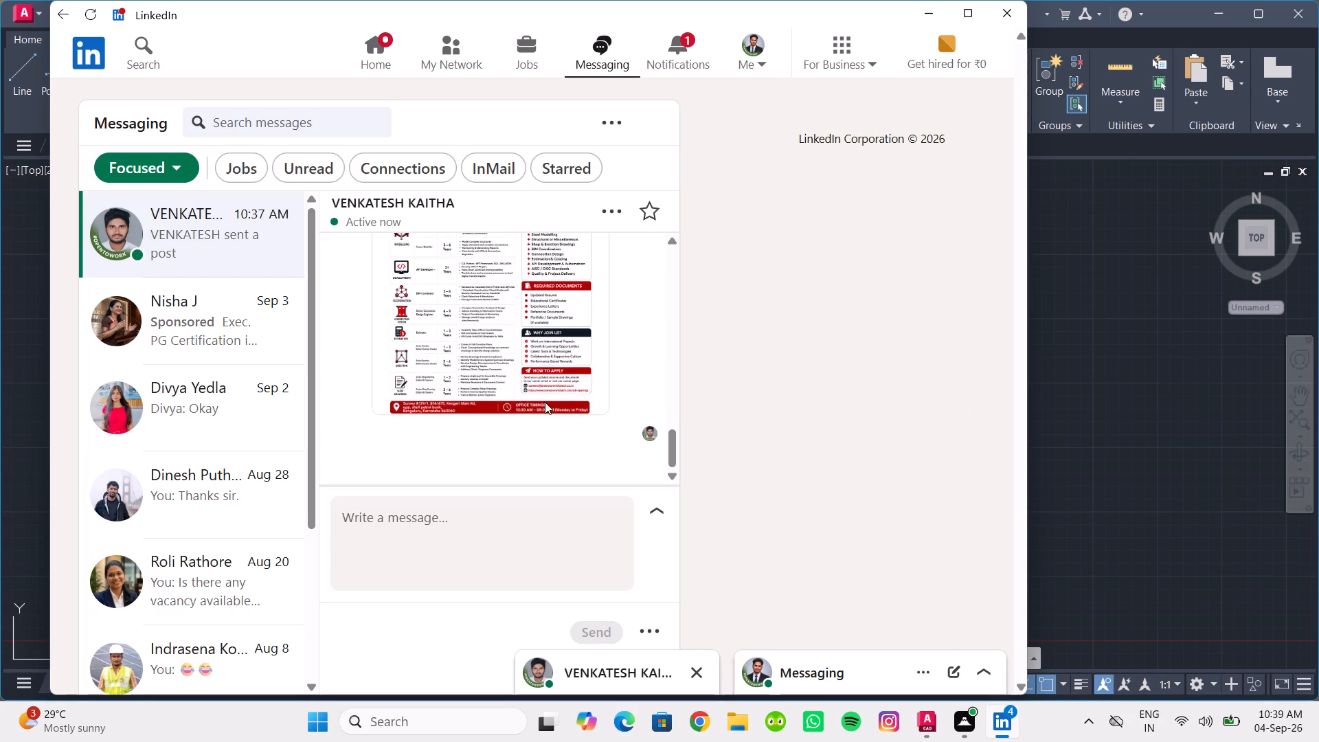
pyautogui.click(501, 364)
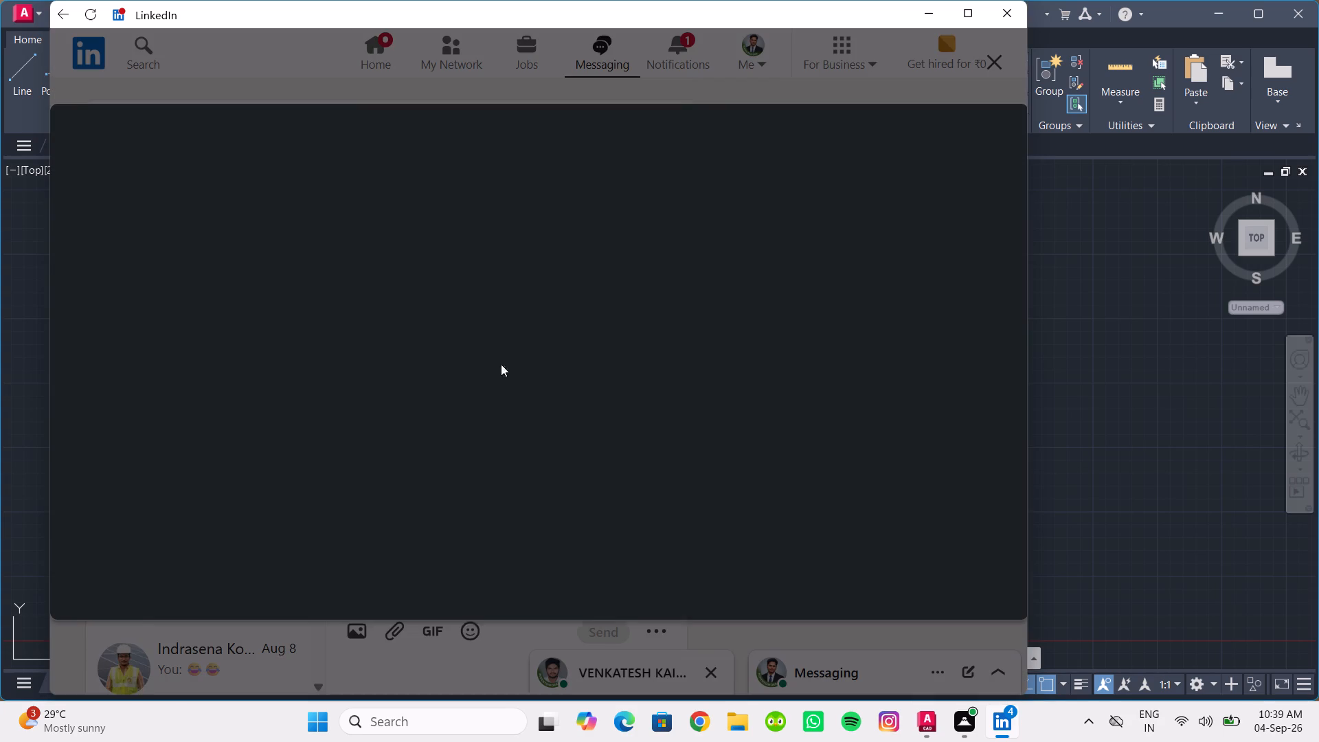
pyautogui.click(991, 49)
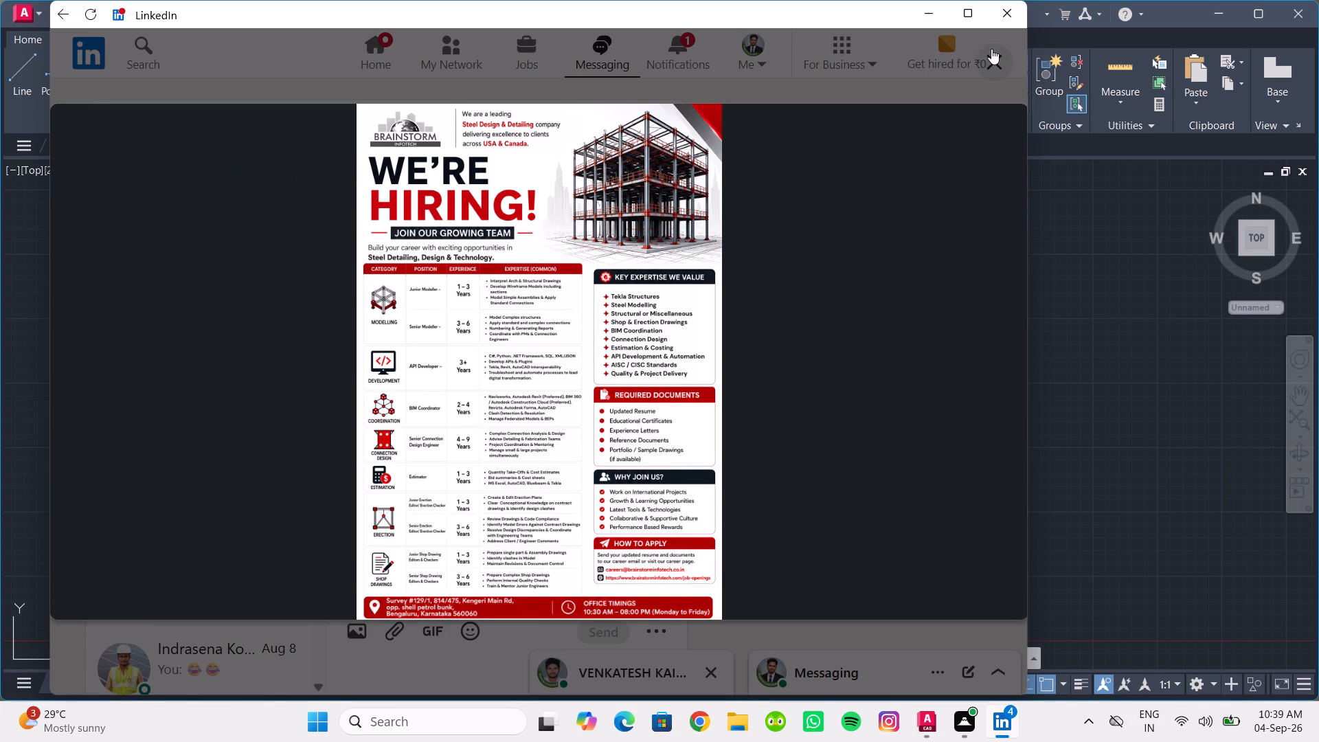
pyautogui.scroll(1, 652, 272)
pyautogui.scroll(3, 488, 302)
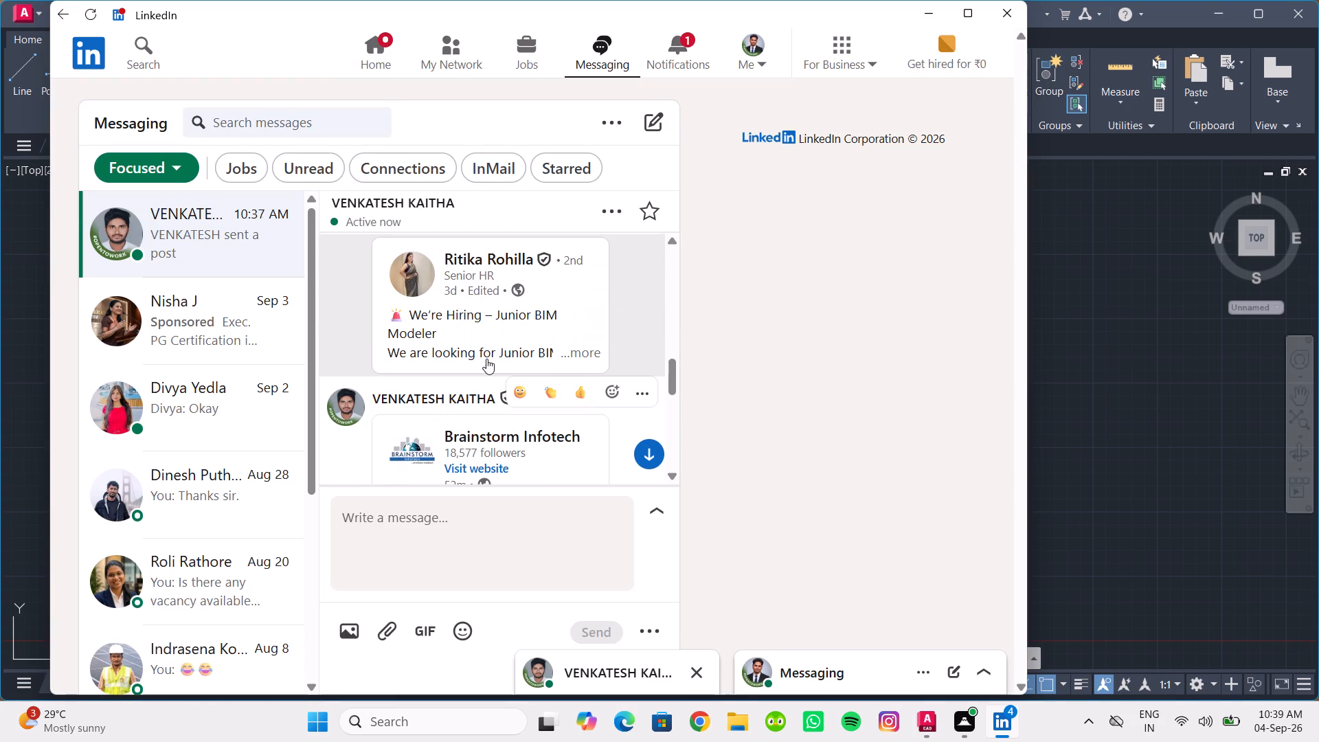
pyautogui.scroll(-1, 486, 359)
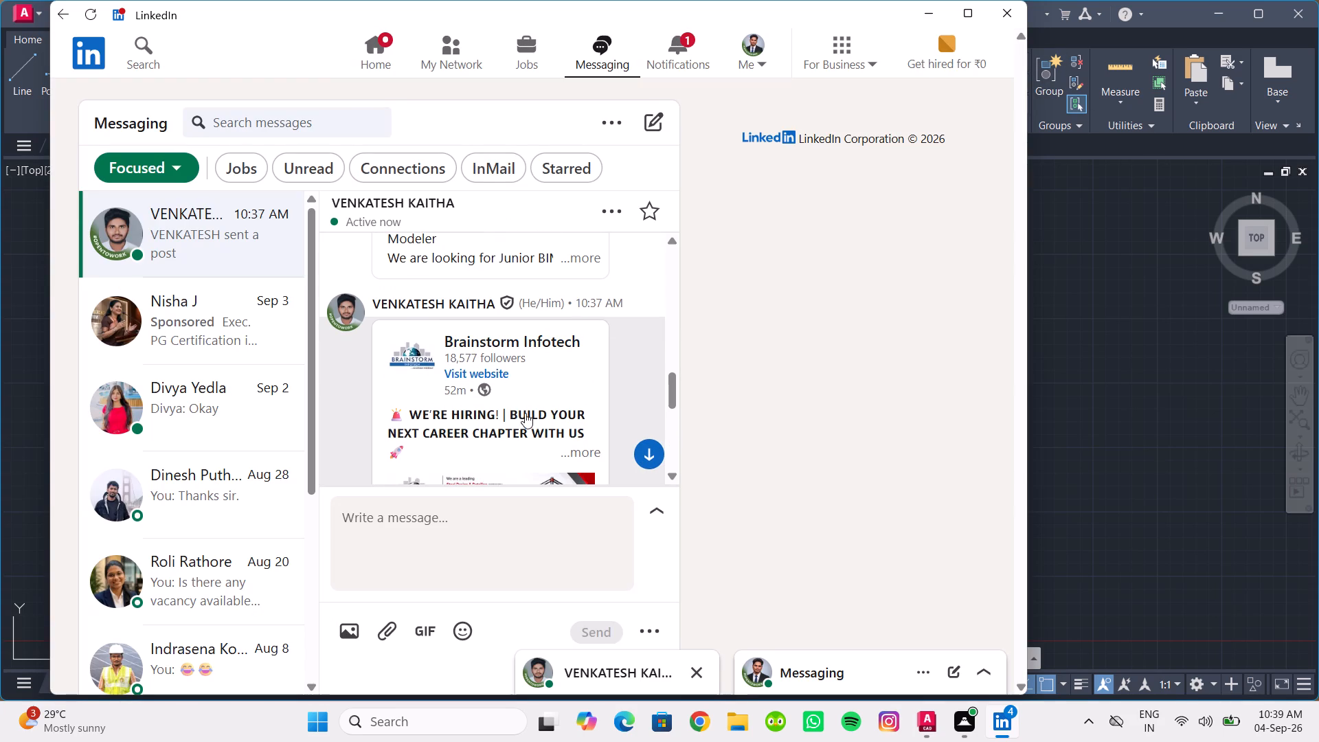
# Open the shared Brainstorm Infotech hiring post and read its open roles, application details and poster.
pyautogui.click(525, 414)
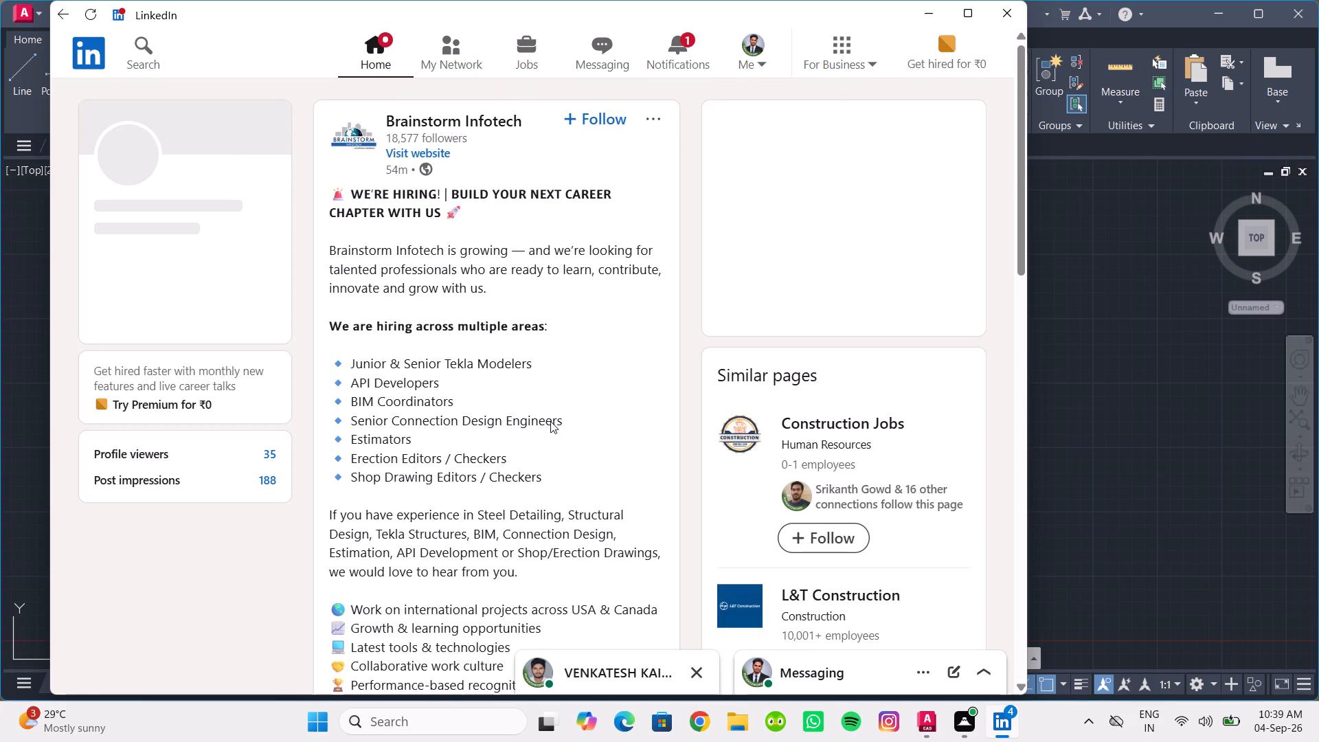
pyautogui.scroll(-4, 477, 405)
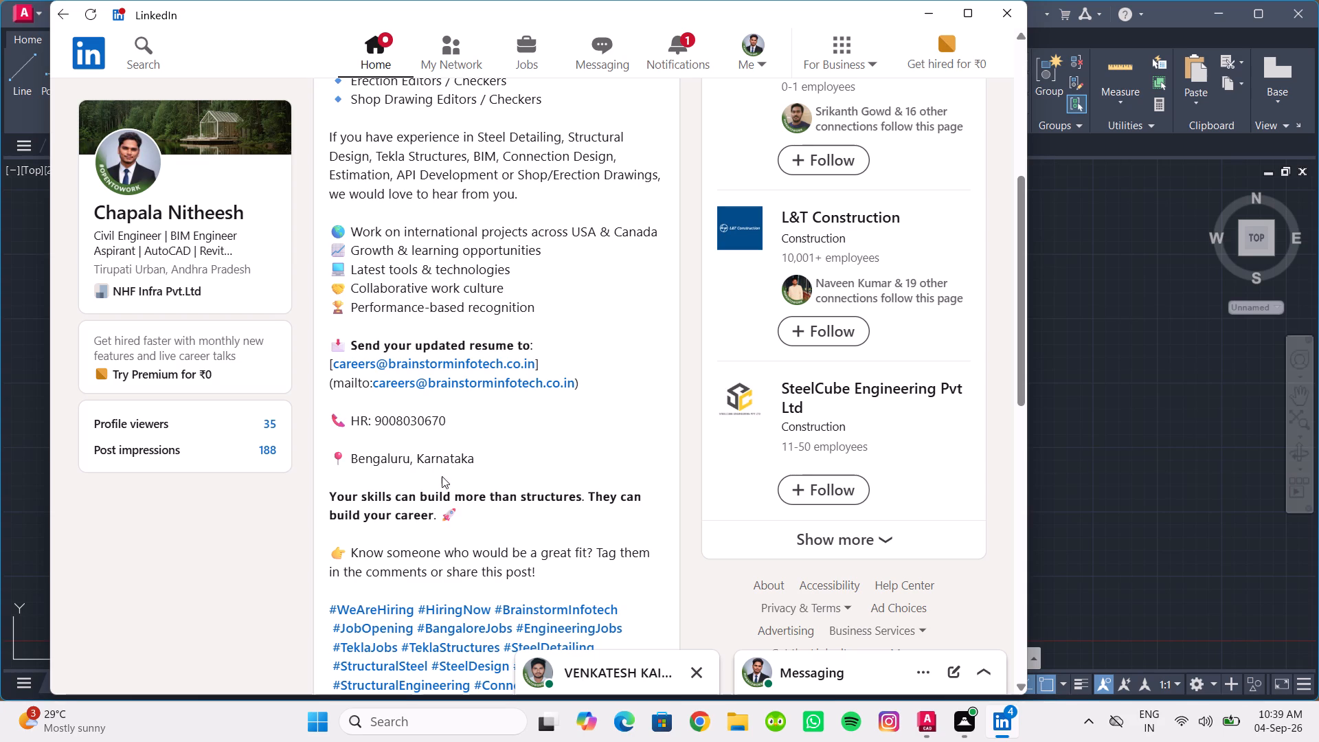
pyautogui.scroll(-2, 493, 482)
pyautogui.scroll(1, 494, 484)
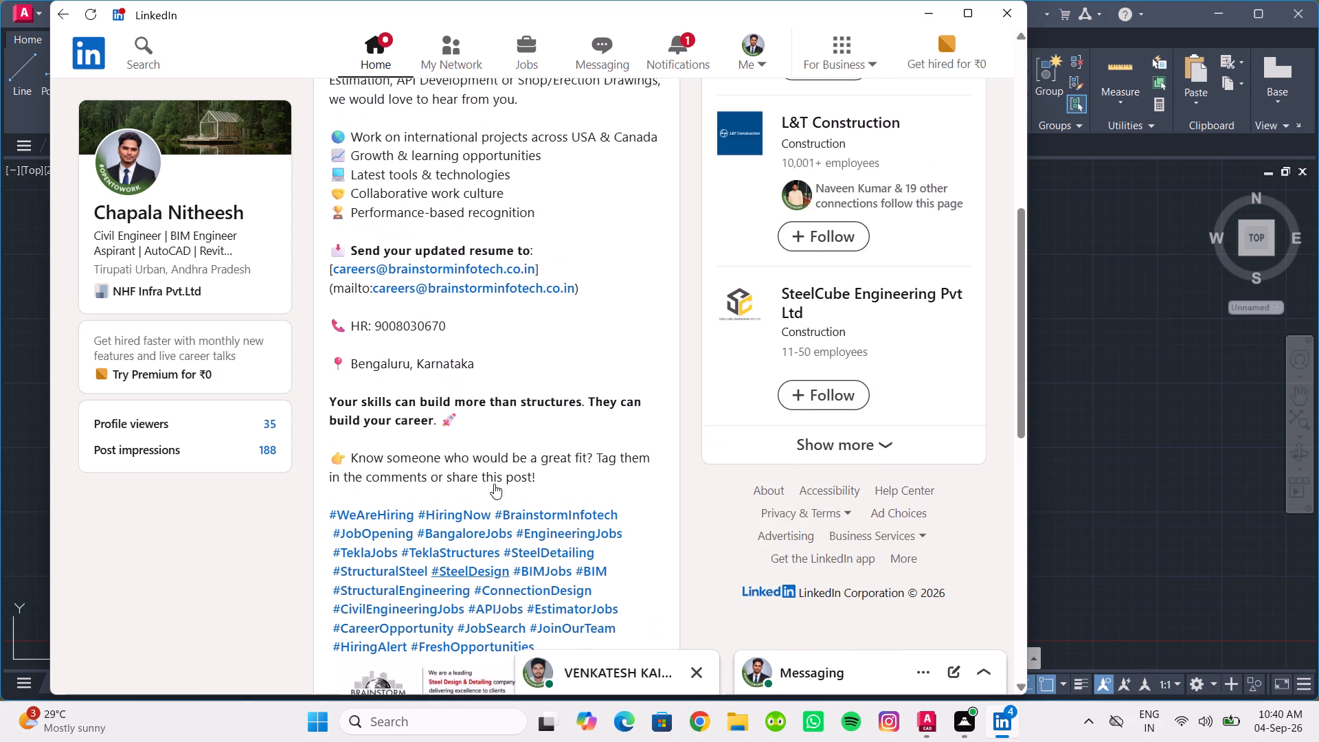
pyautogui.scroll(1, 494, 484)
pyautogui.scroll(2, 460, 399)
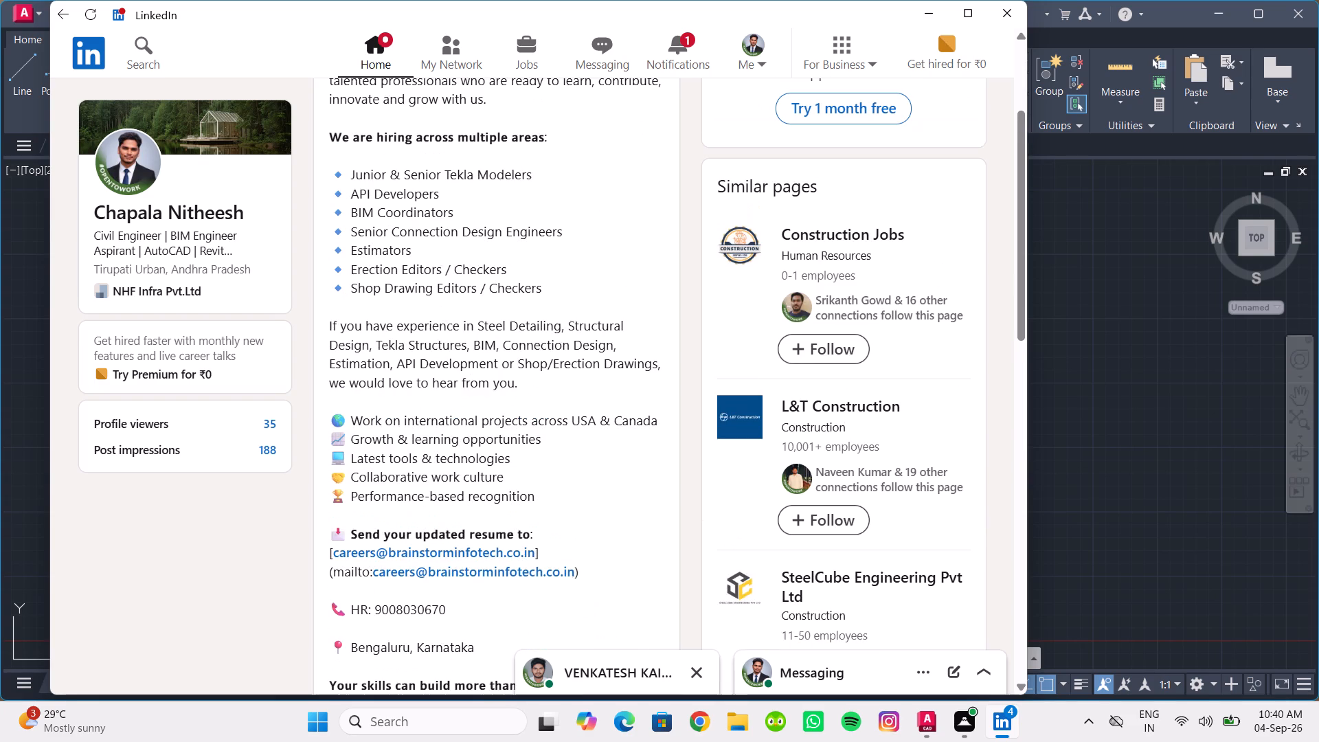
pyautogui.scroll(-5, 462, 414)
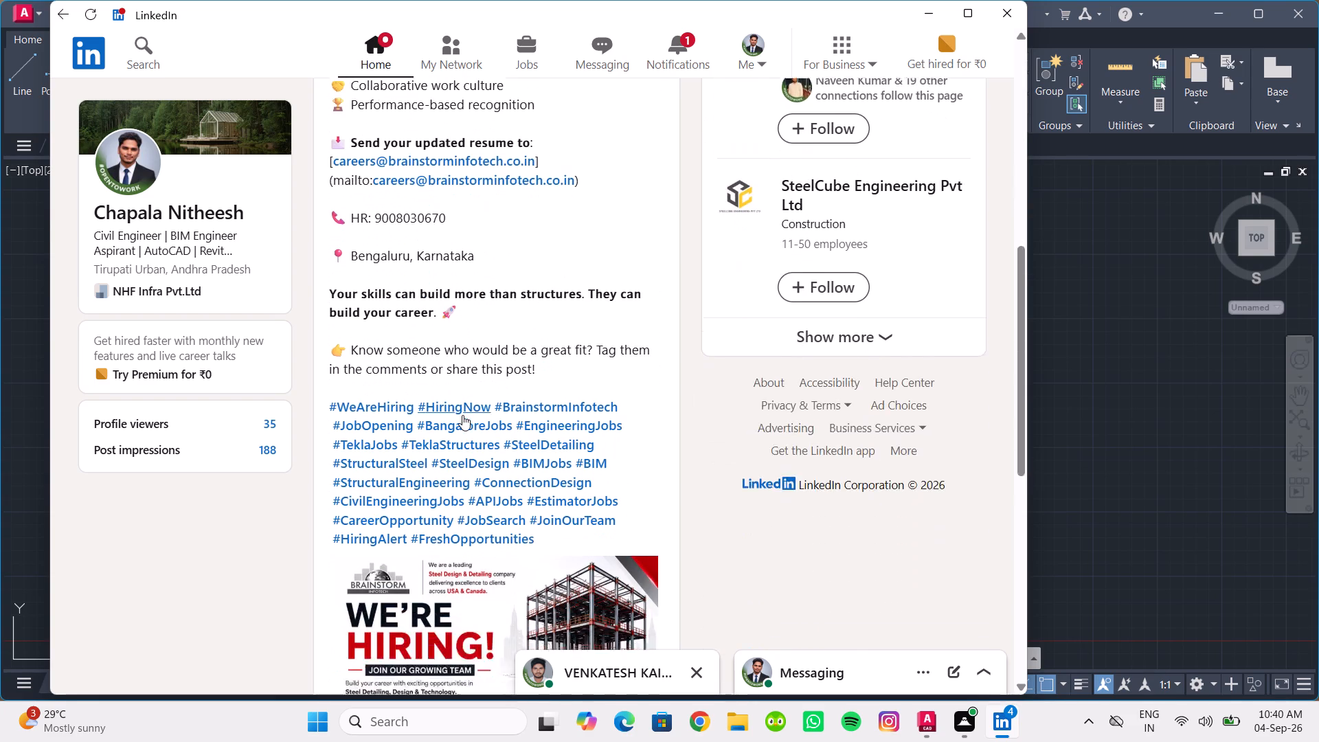
pyautogui.scroll(-7, 463, 412)
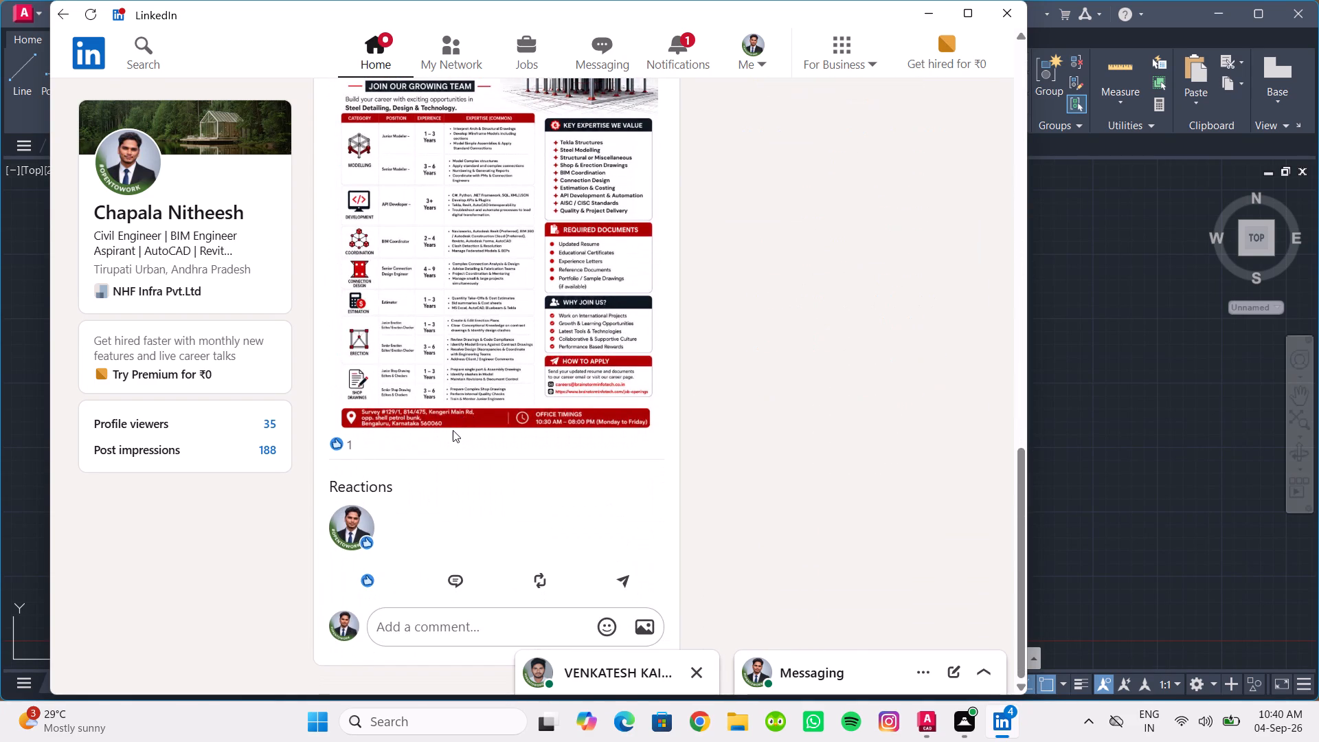
pyautogui.scroll(1, 442, 326)
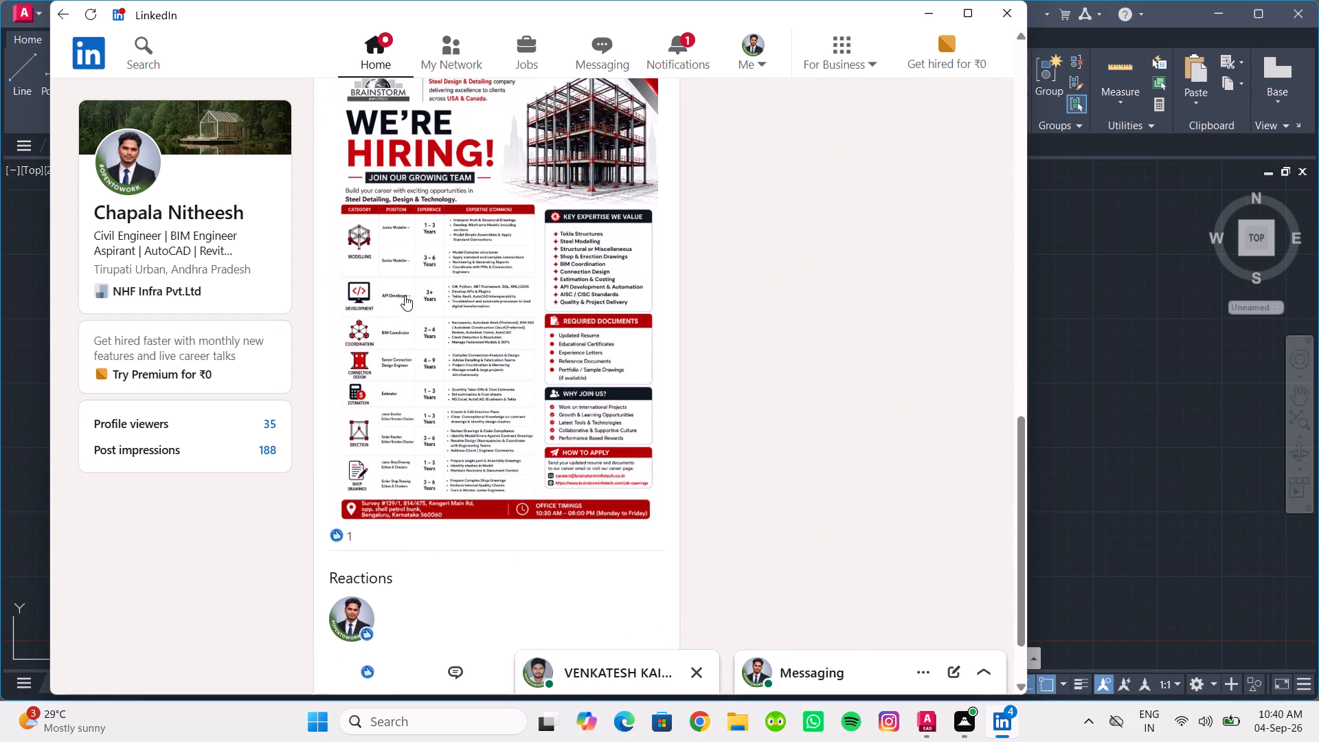
pyautogui.scroll(6, 416, 294)
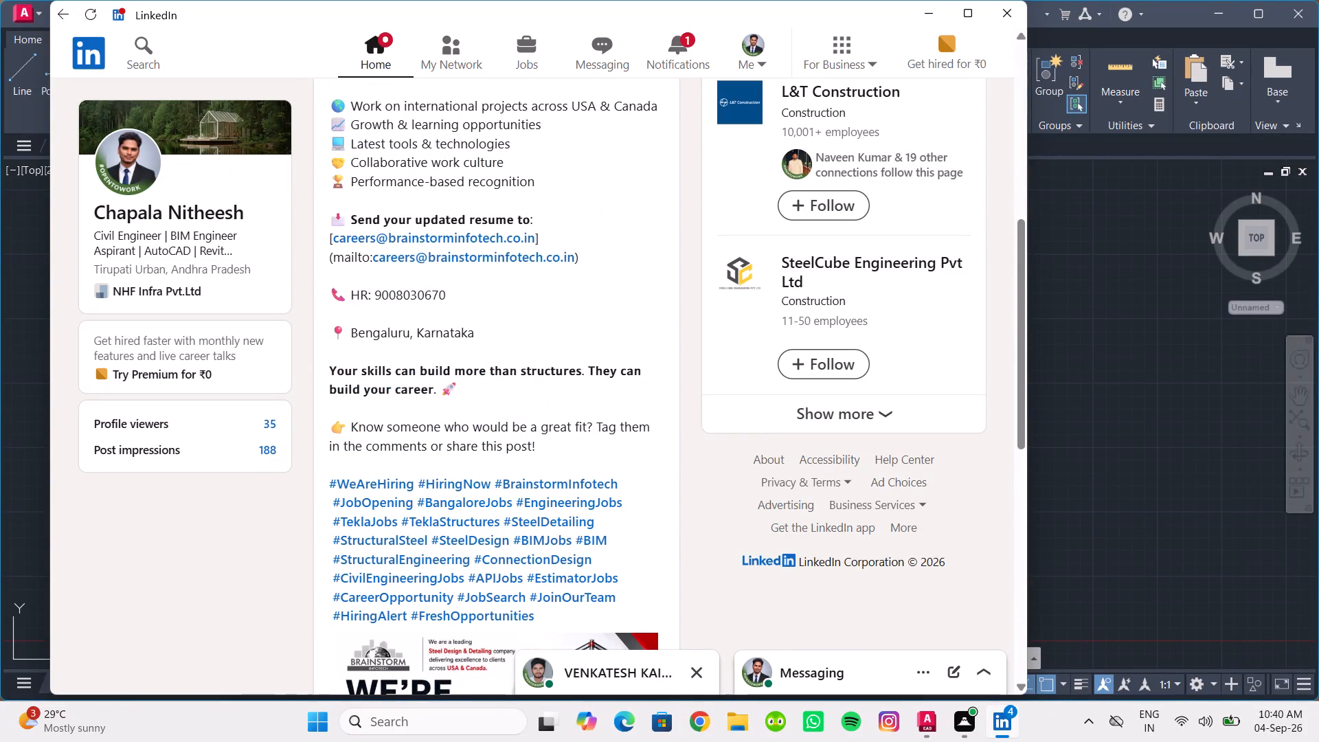
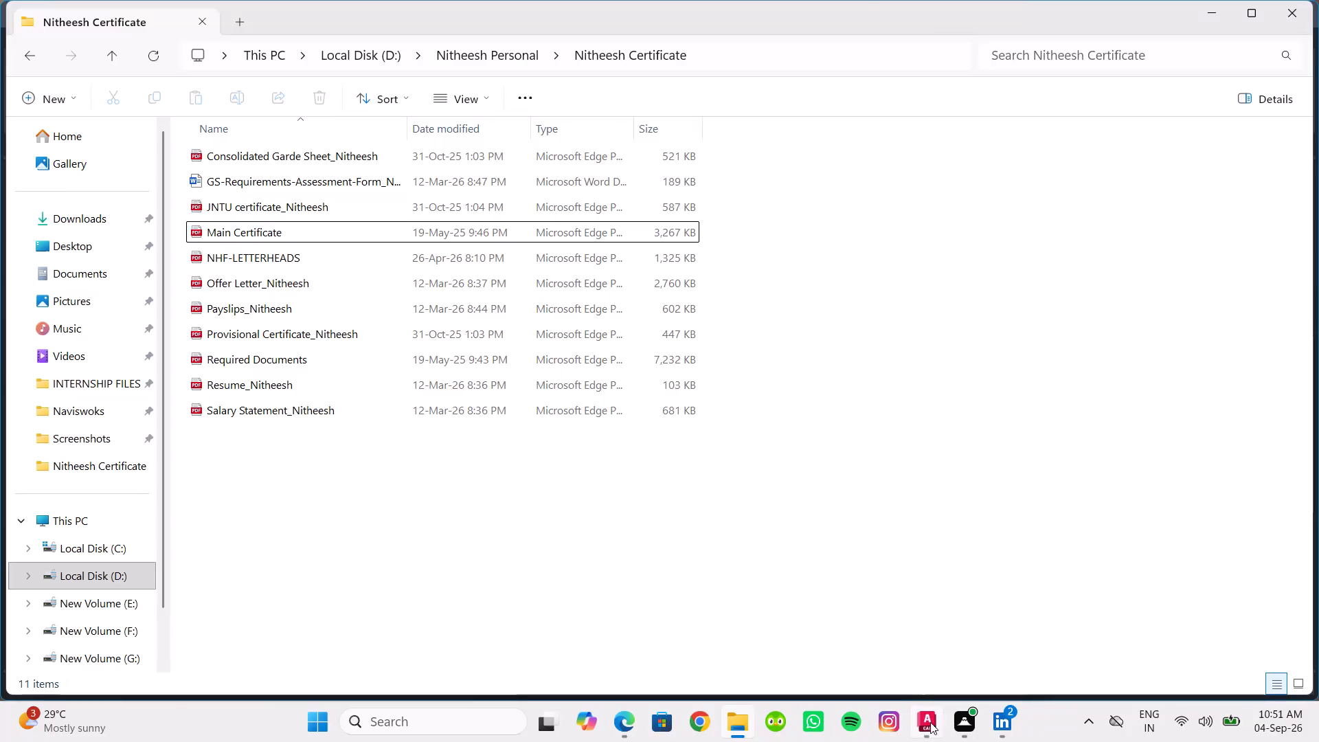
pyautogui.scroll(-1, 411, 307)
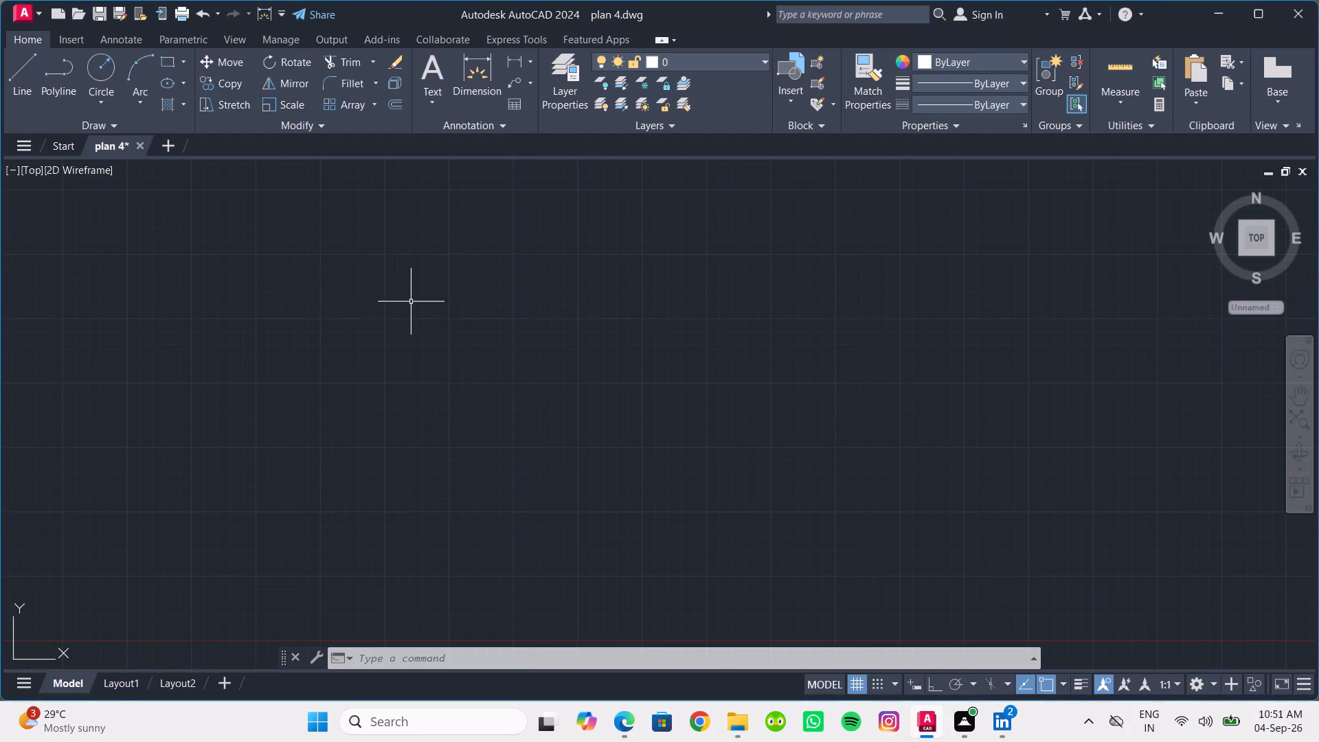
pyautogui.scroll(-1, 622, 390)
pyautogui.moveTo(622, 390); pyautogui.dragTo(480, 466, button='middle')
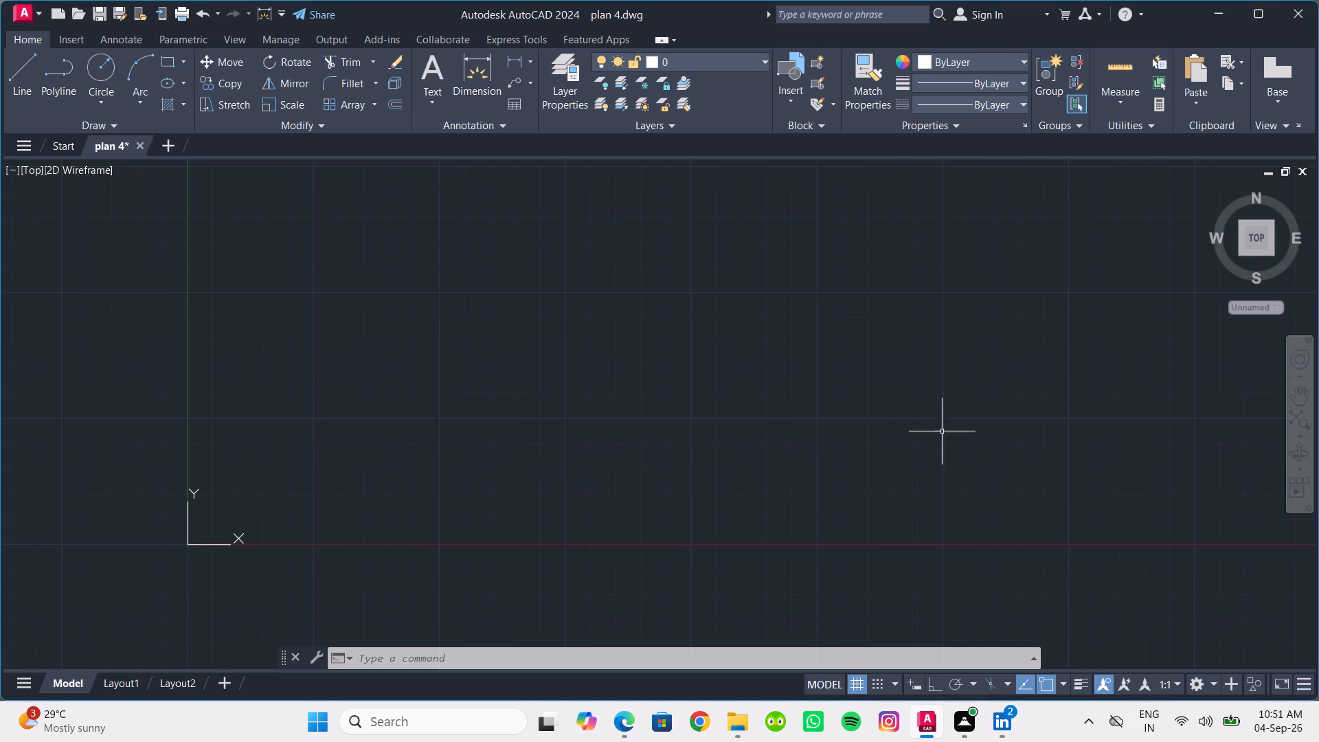
# Close the LinkedIn, Edge and File Explorer windows, leaving the plan 4 drawing open.
pyautogui.rightClick(1006, 711)
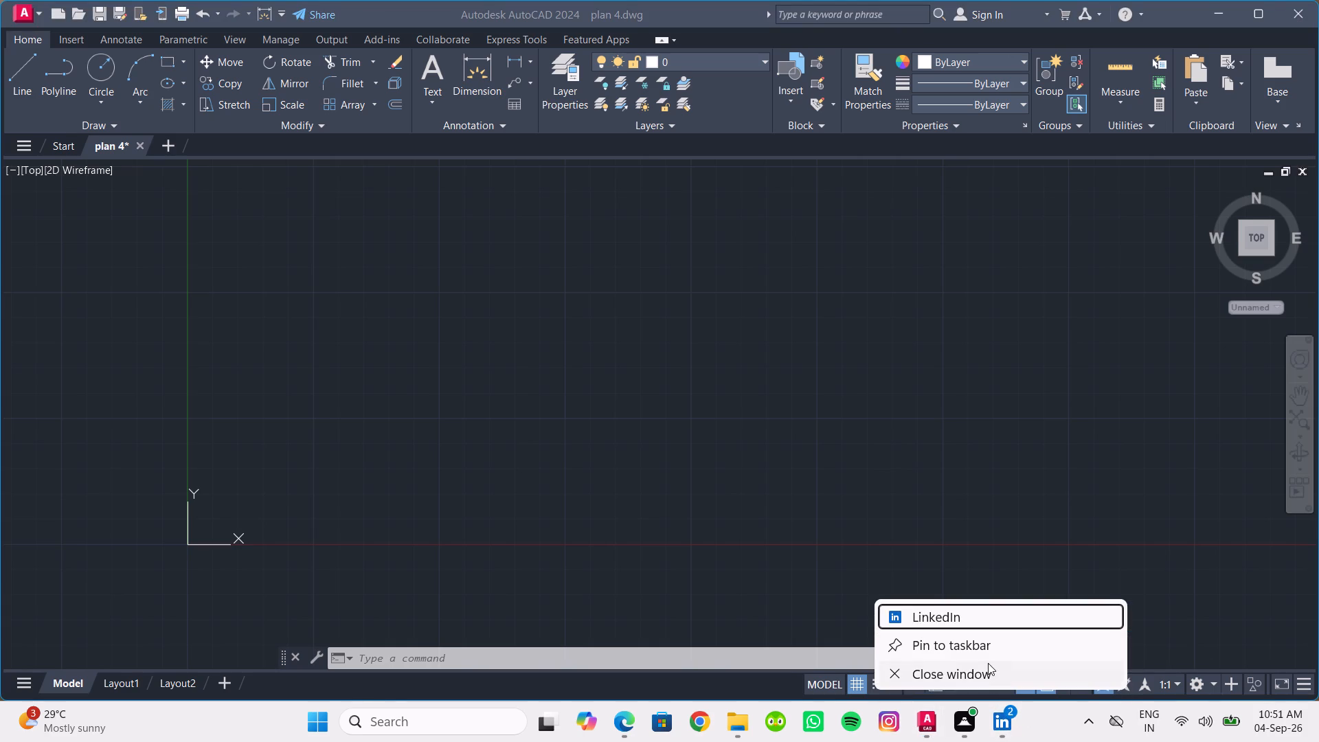
pyautogui.click(988, 663)
pyautogui.click(795, 471)
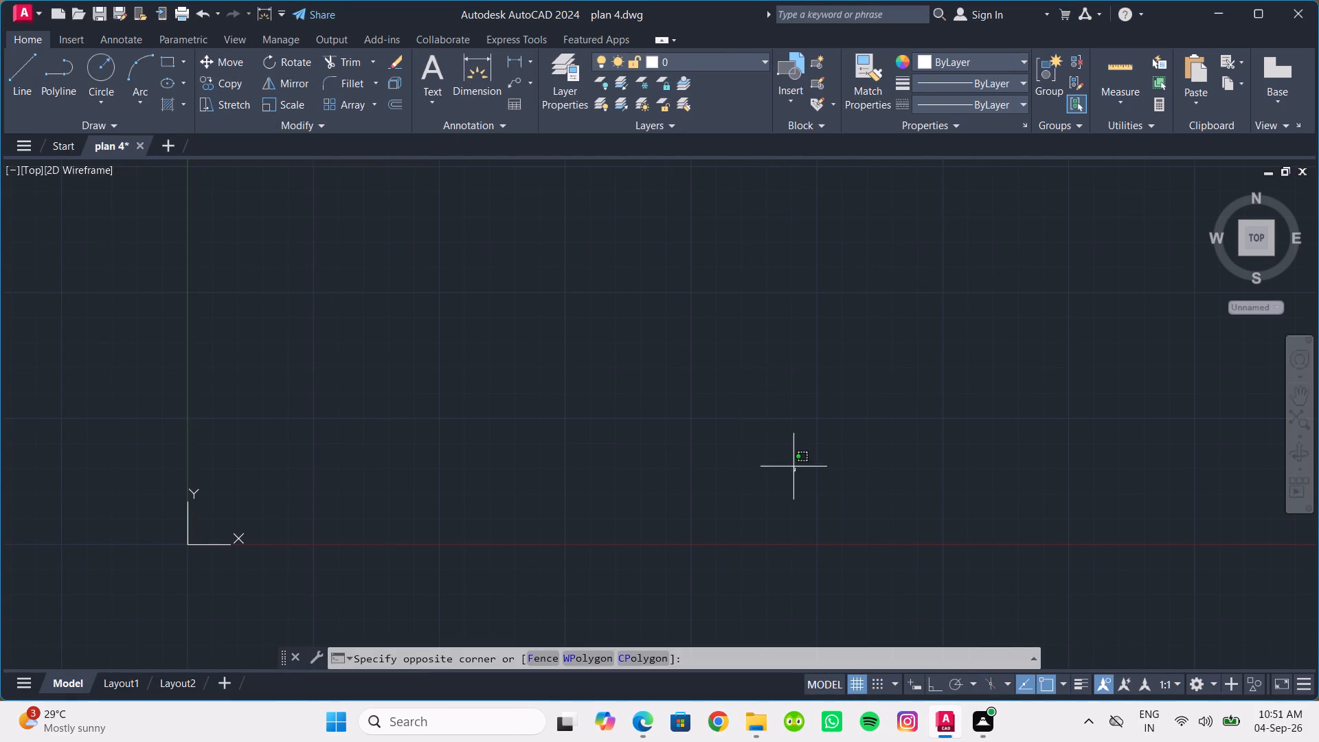
pyautogui.click(548, 330)
pyautogui.rightClick(638, 716)
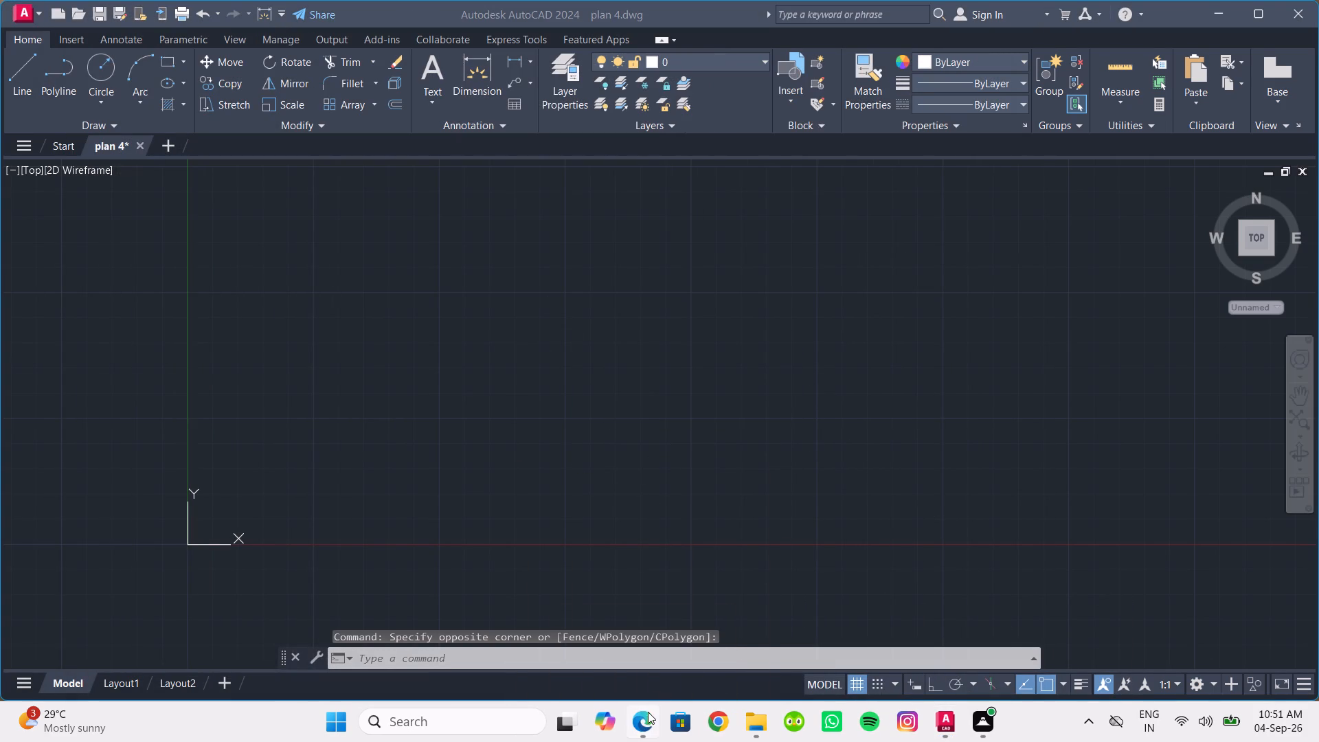
pyautogui.click(612, 671)
pyautogui.rightClick(758, 729)
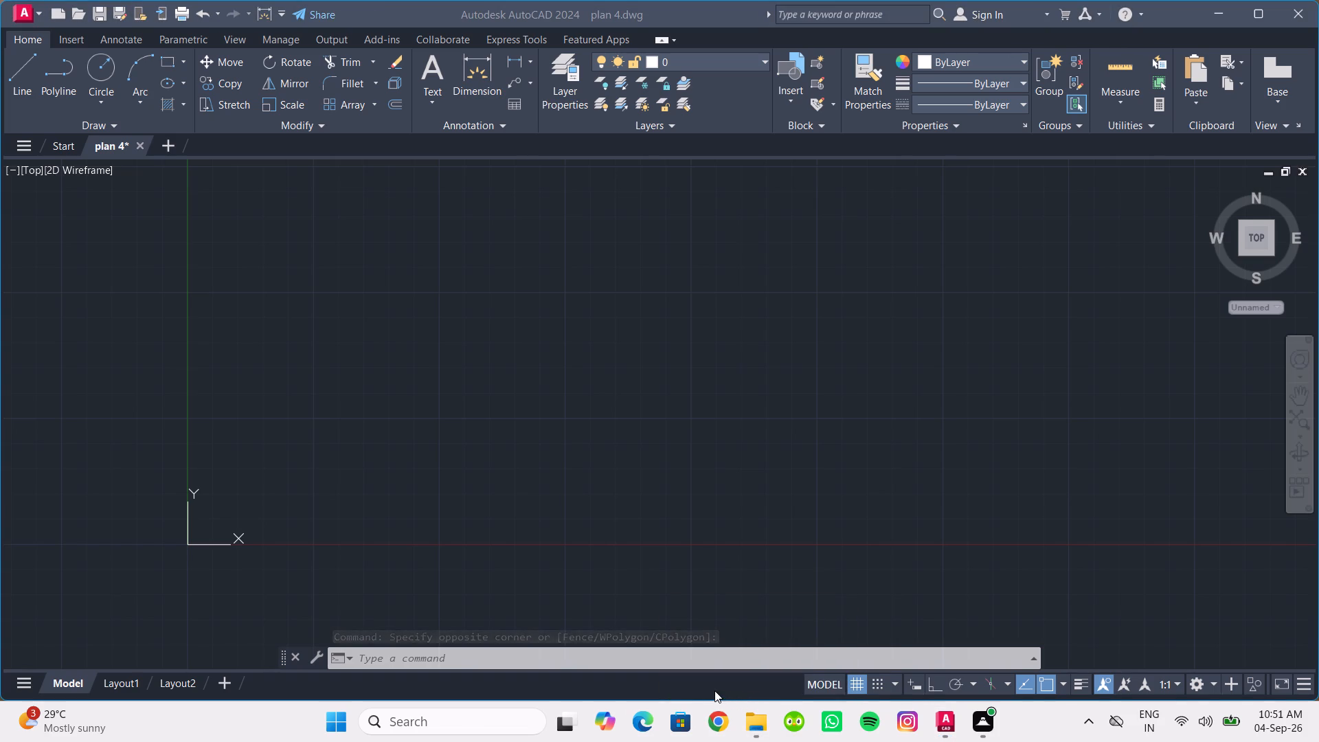
pyautogui.click(701, 680)
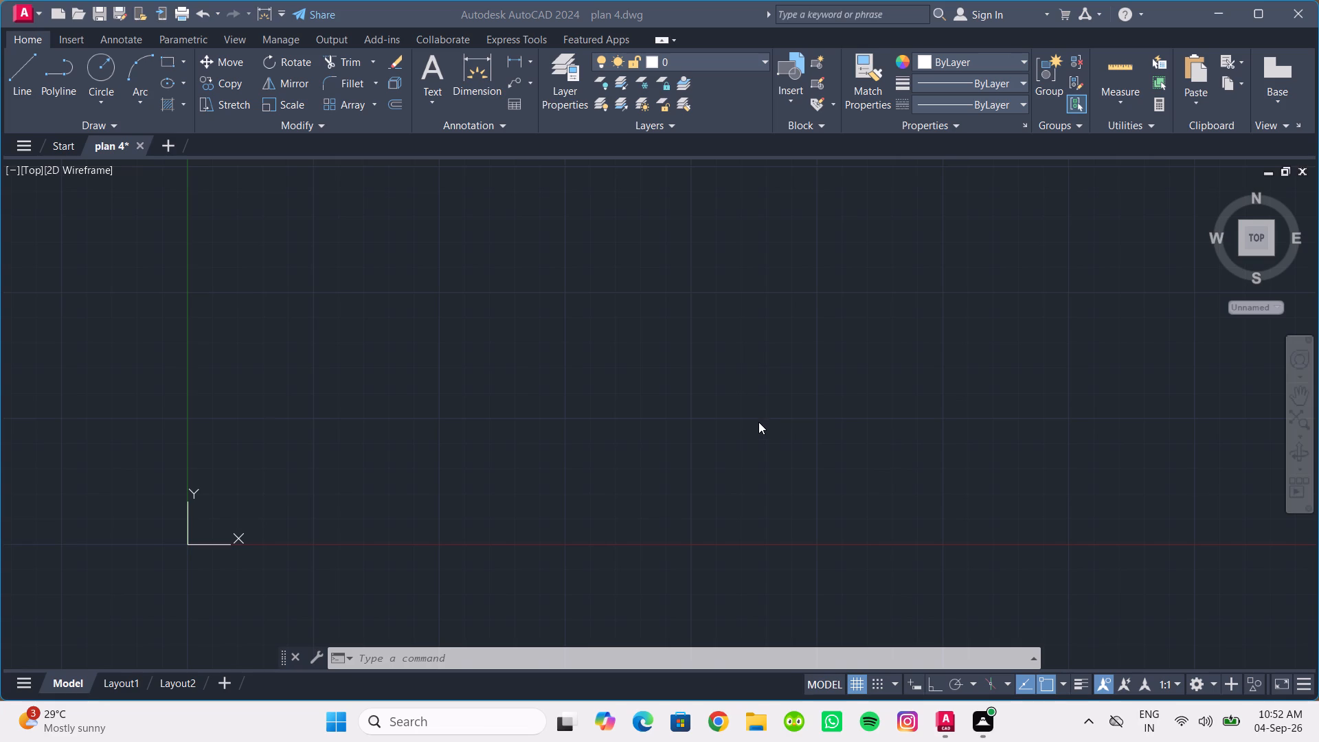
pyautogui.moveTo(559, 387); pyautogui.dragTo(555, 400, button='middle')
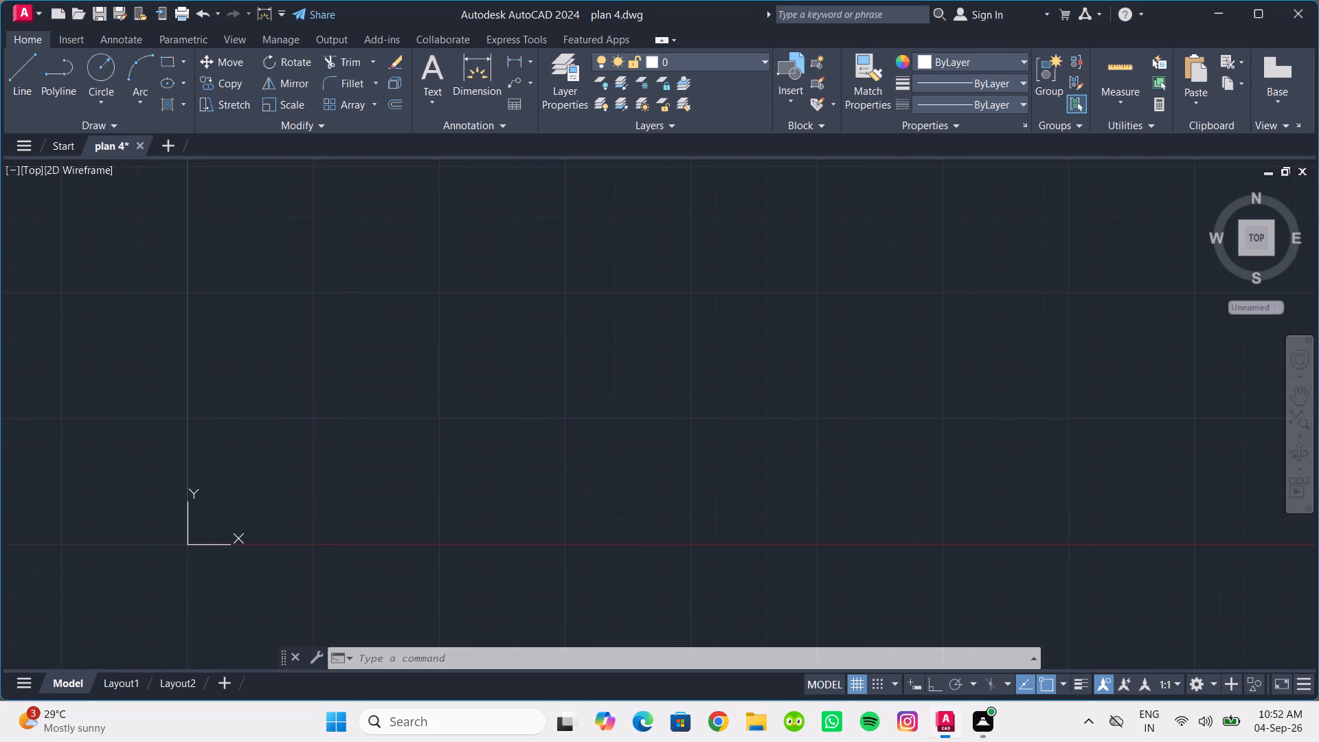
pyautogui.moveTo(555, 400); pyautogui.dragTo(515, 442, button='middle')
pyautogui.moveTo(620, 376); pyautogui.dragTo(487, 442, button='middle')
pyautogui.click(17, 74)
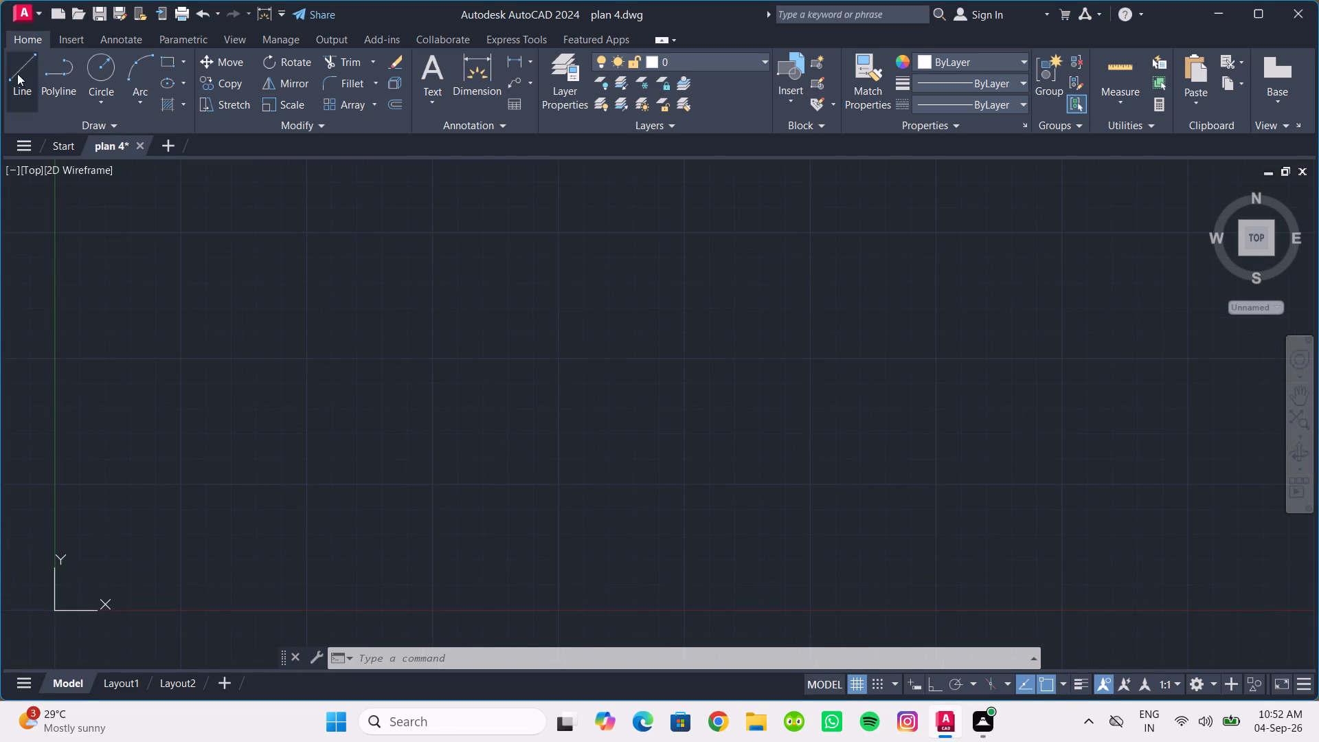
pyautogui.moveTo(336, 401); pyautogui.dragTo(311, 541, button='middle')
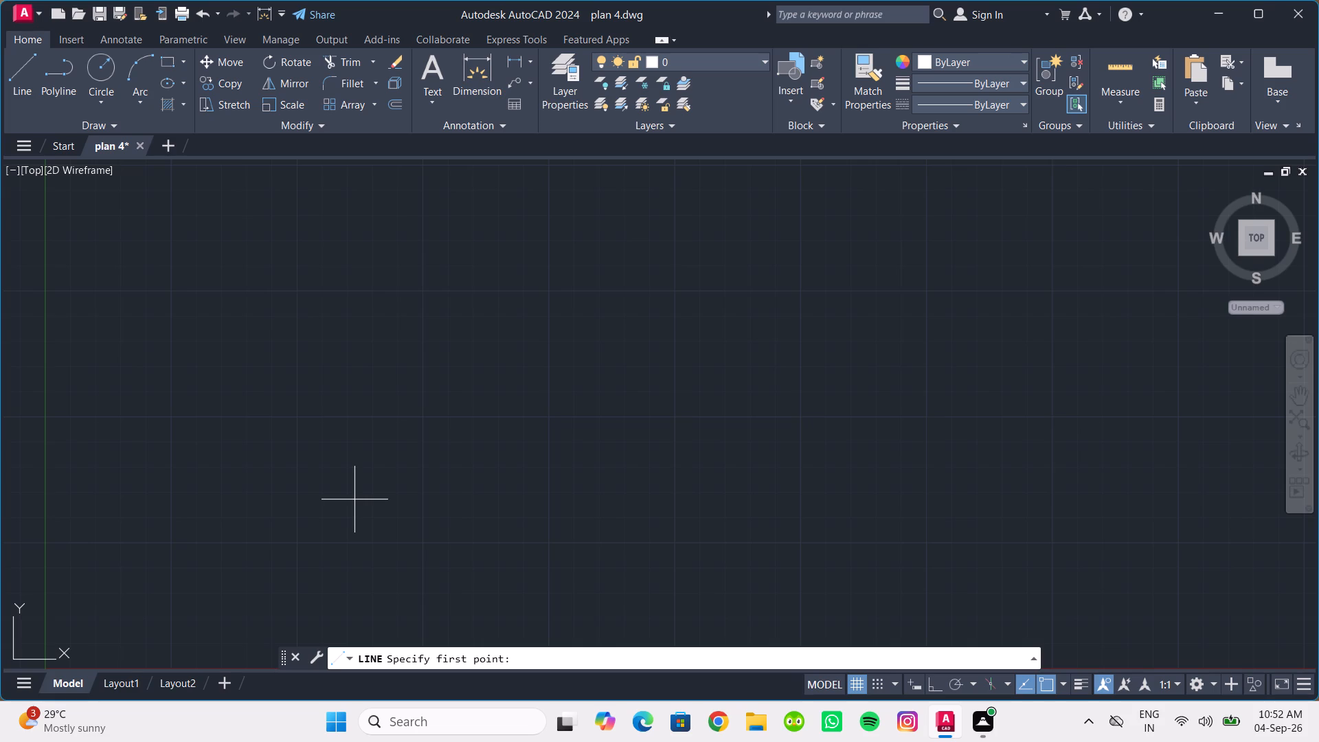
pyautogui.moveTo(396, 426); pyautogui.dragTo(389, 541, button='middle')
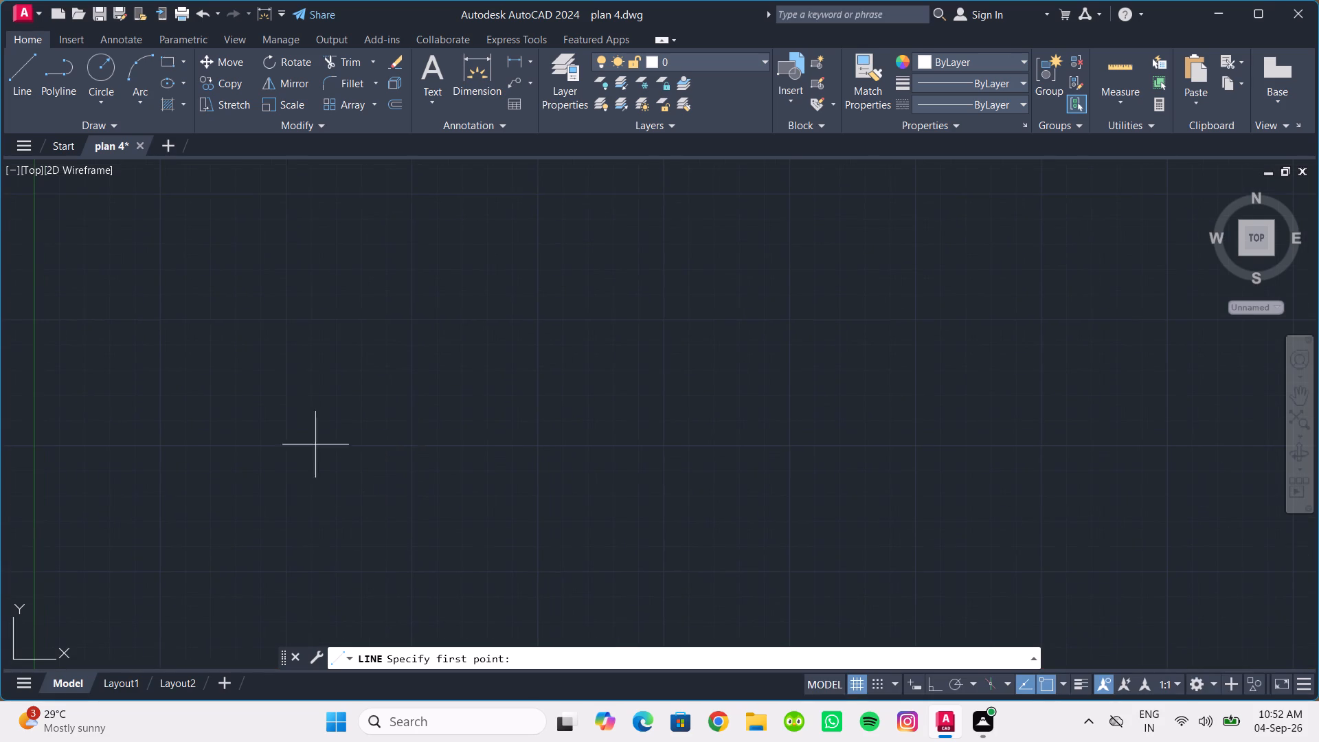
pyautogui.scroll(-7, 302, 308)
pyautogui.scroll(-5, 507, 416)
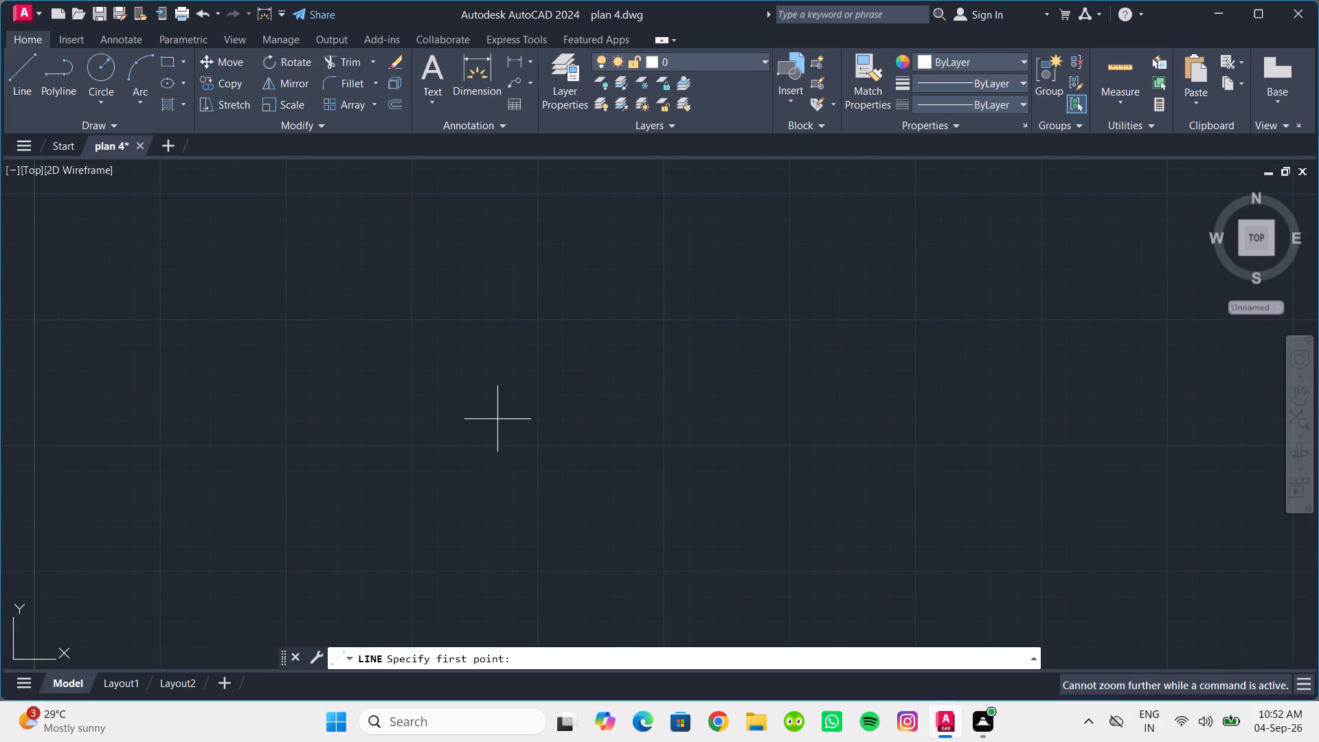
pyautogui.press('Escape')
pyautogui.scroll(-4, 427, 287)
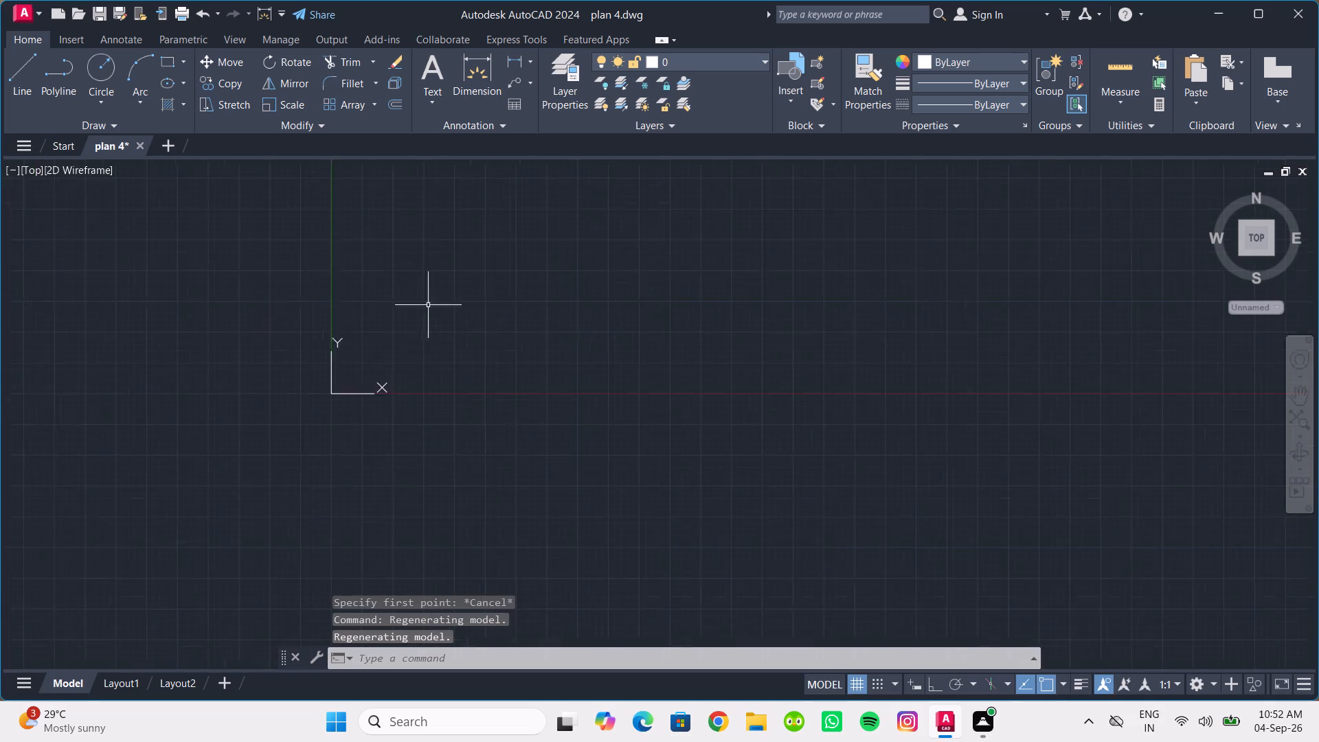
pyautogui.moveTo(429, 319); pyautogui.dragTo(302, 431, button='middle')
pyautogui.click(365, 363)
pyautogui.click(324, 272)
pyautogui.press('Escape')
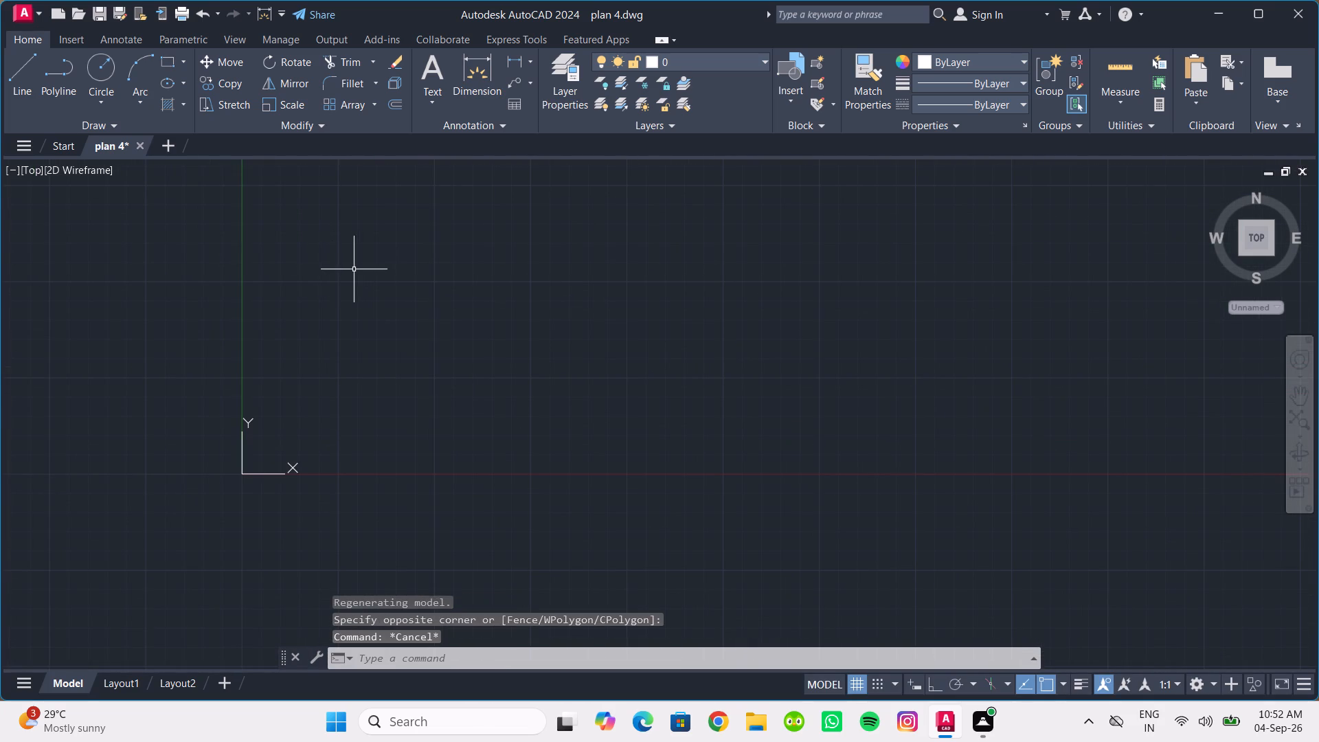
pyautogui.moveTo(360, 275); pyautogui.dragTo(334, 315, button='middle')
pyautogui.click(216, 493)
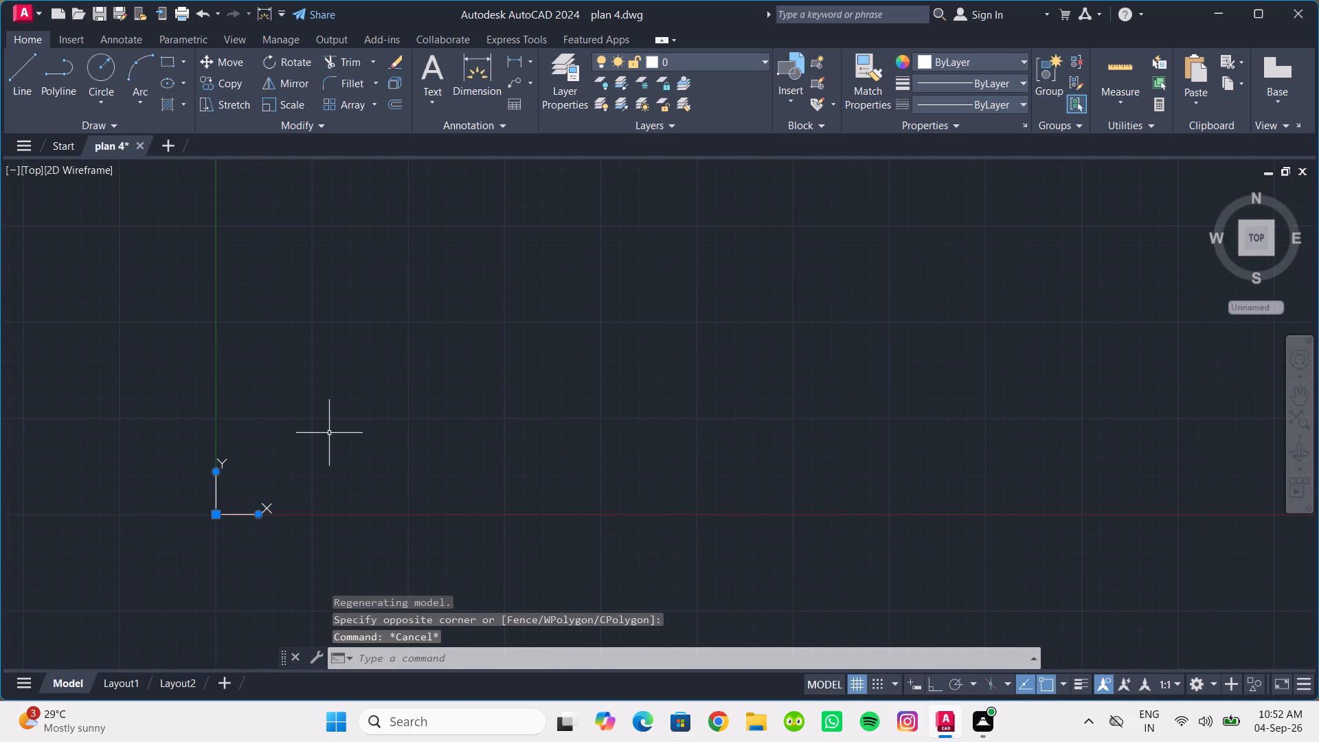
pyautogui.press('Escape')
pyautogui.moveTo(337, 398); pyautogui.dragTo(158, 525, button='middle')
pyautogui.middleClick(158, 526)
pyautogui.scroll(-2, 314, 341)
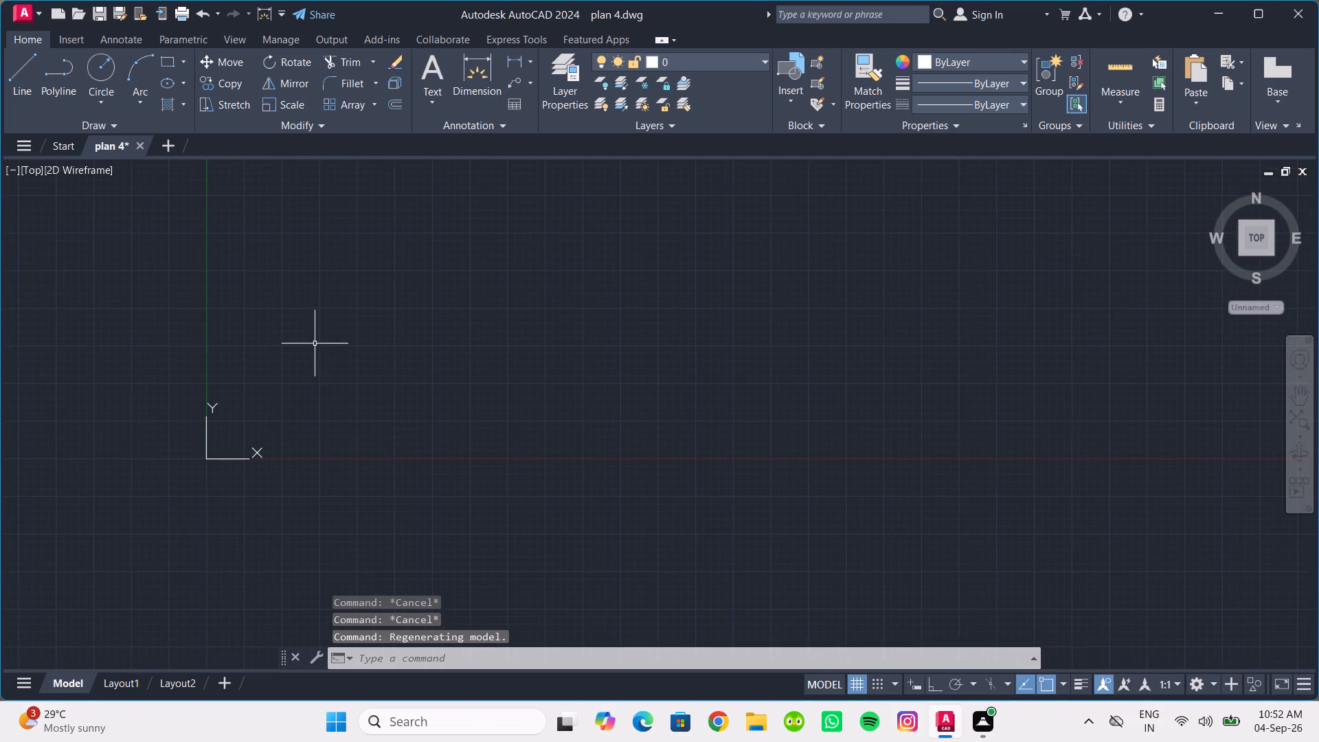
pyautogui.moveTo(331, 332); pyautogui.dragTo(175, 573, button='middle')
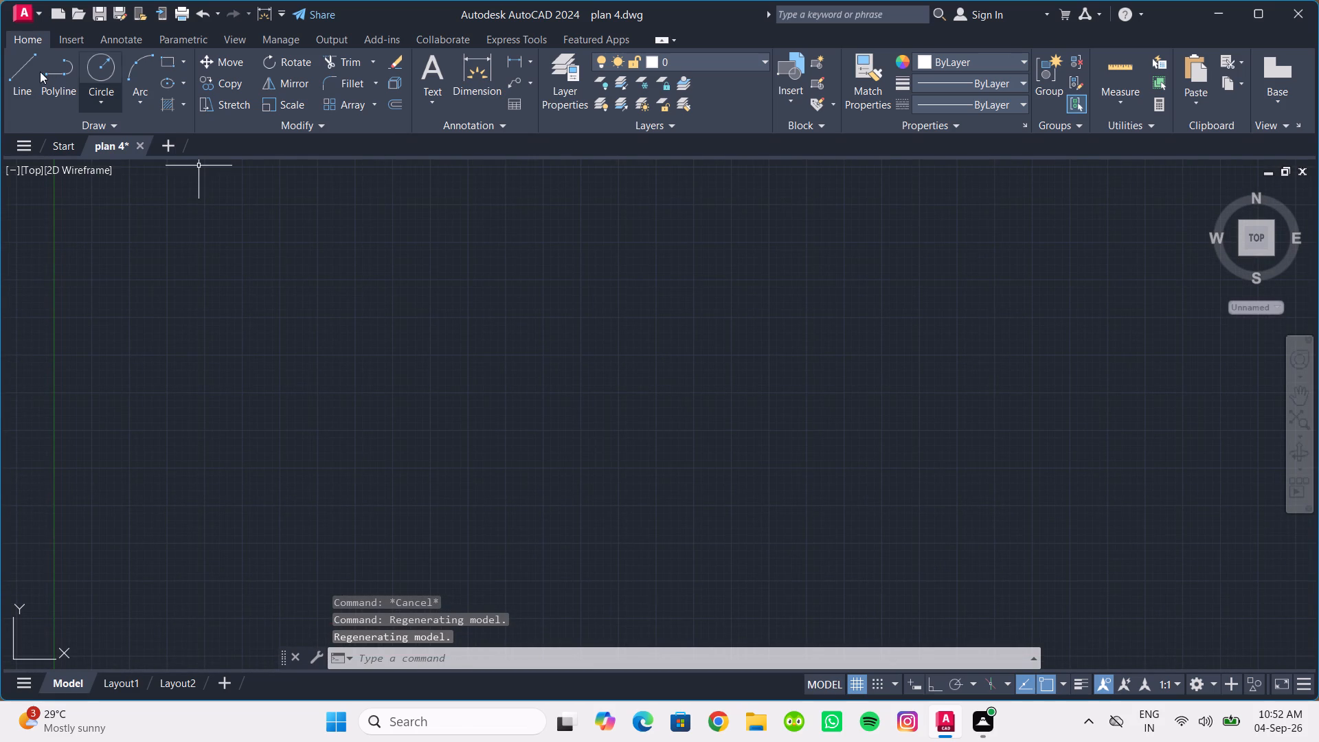
# Start a line in the upper part of the drawing area and turn on Ortho mode and dynamic input.
pyautogui.click(26, 70)
pyautogui.click(211, 249)
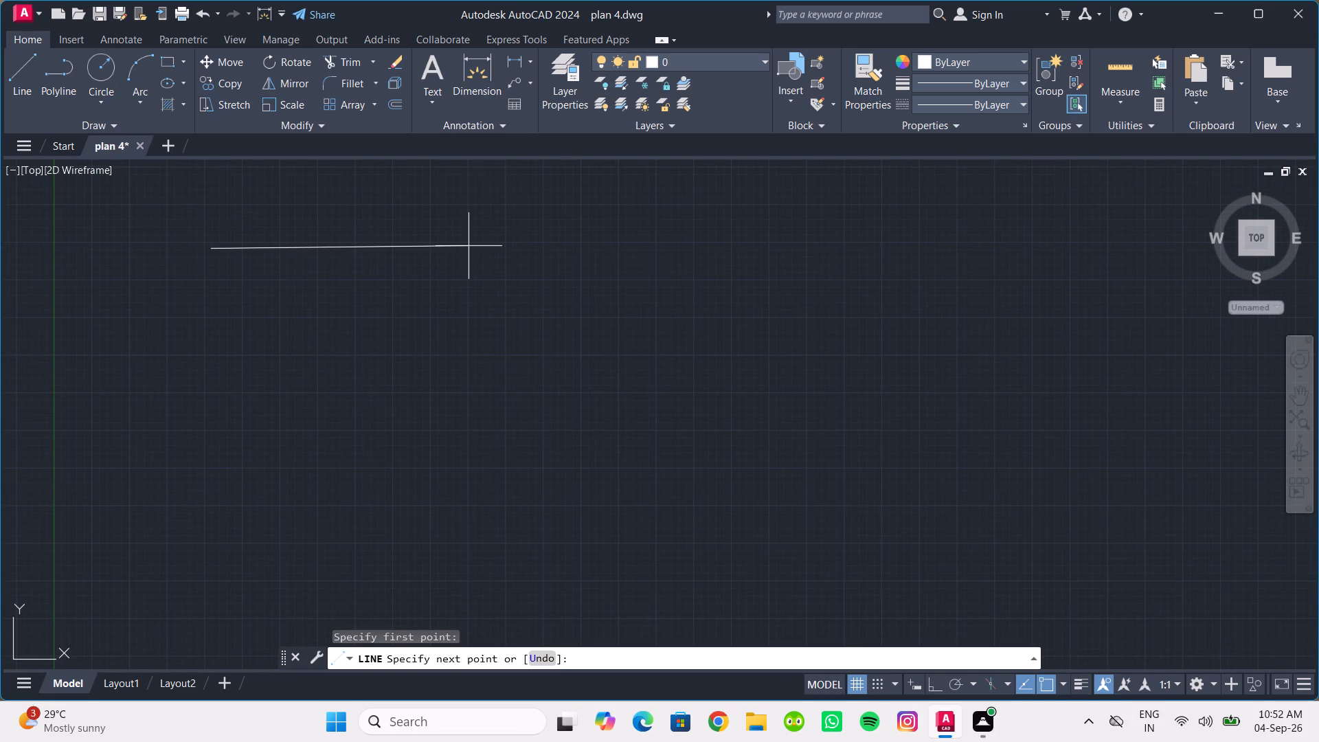
pyautogui.press('F8')
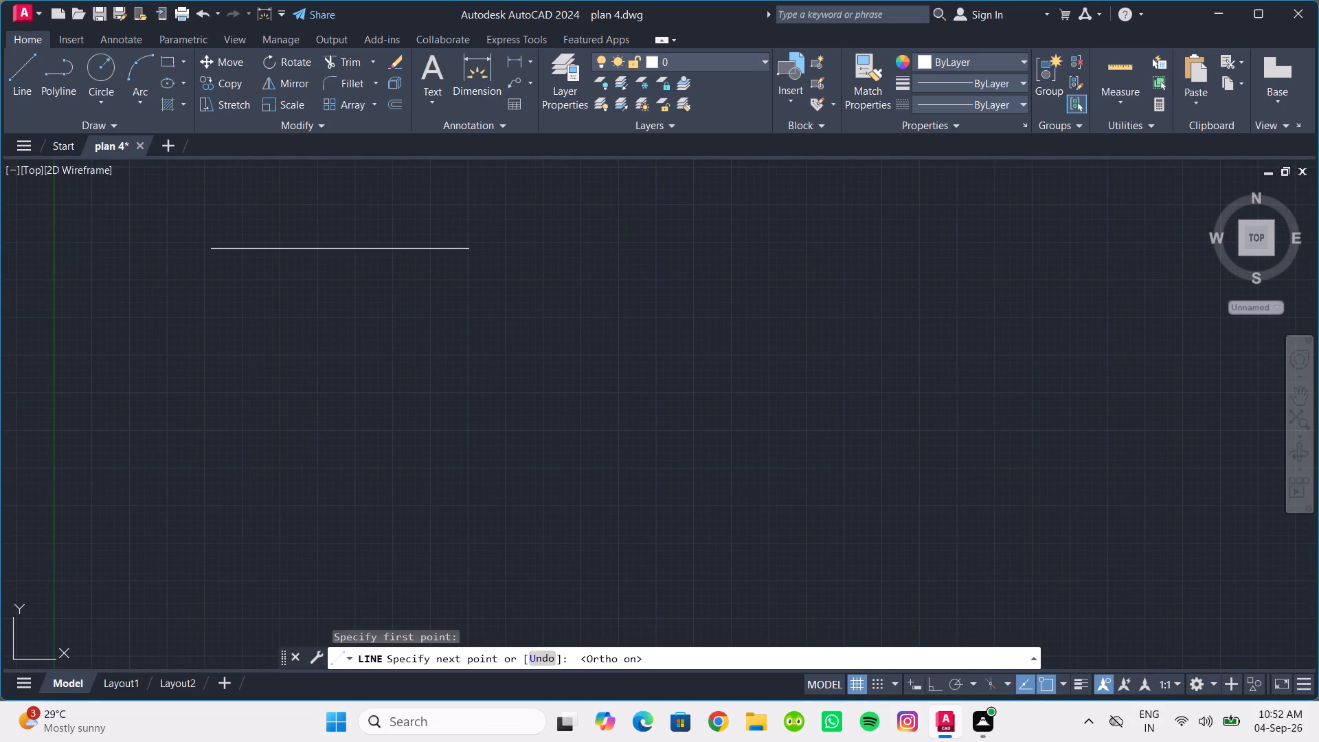
pyautogui.press('F12')
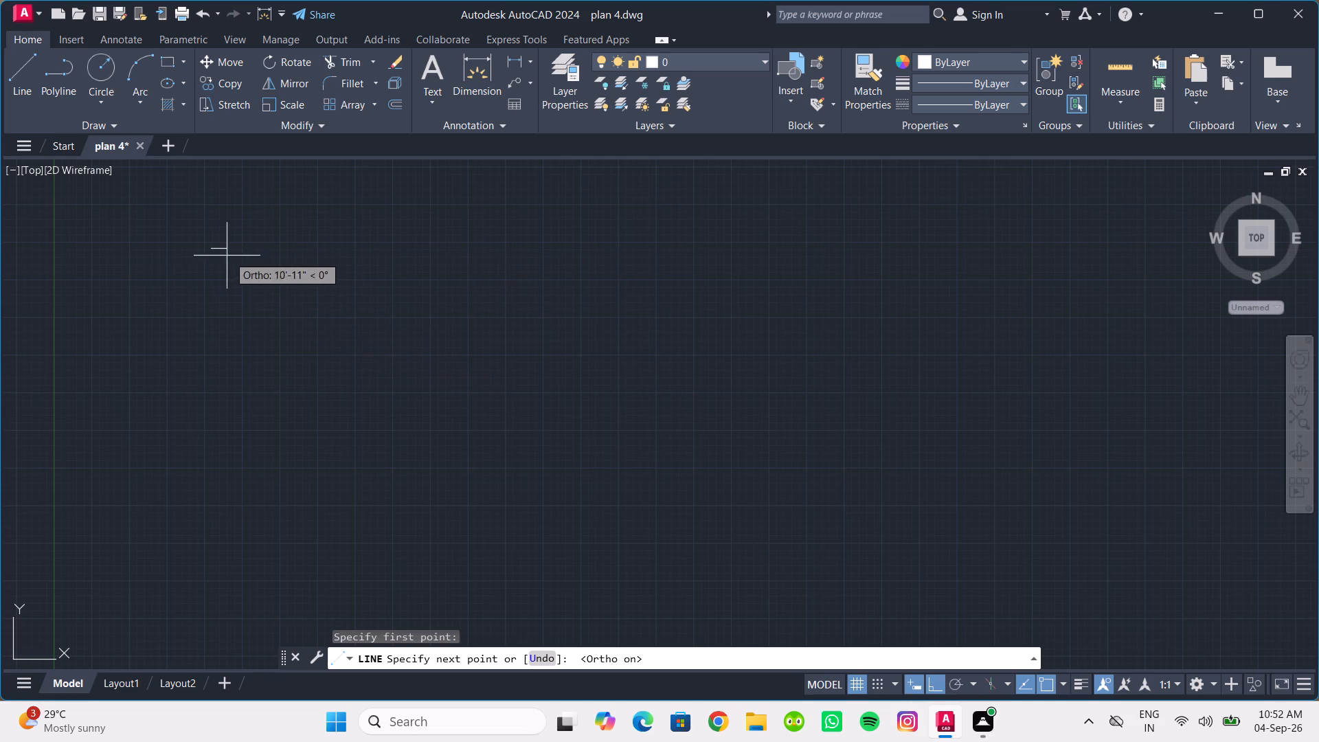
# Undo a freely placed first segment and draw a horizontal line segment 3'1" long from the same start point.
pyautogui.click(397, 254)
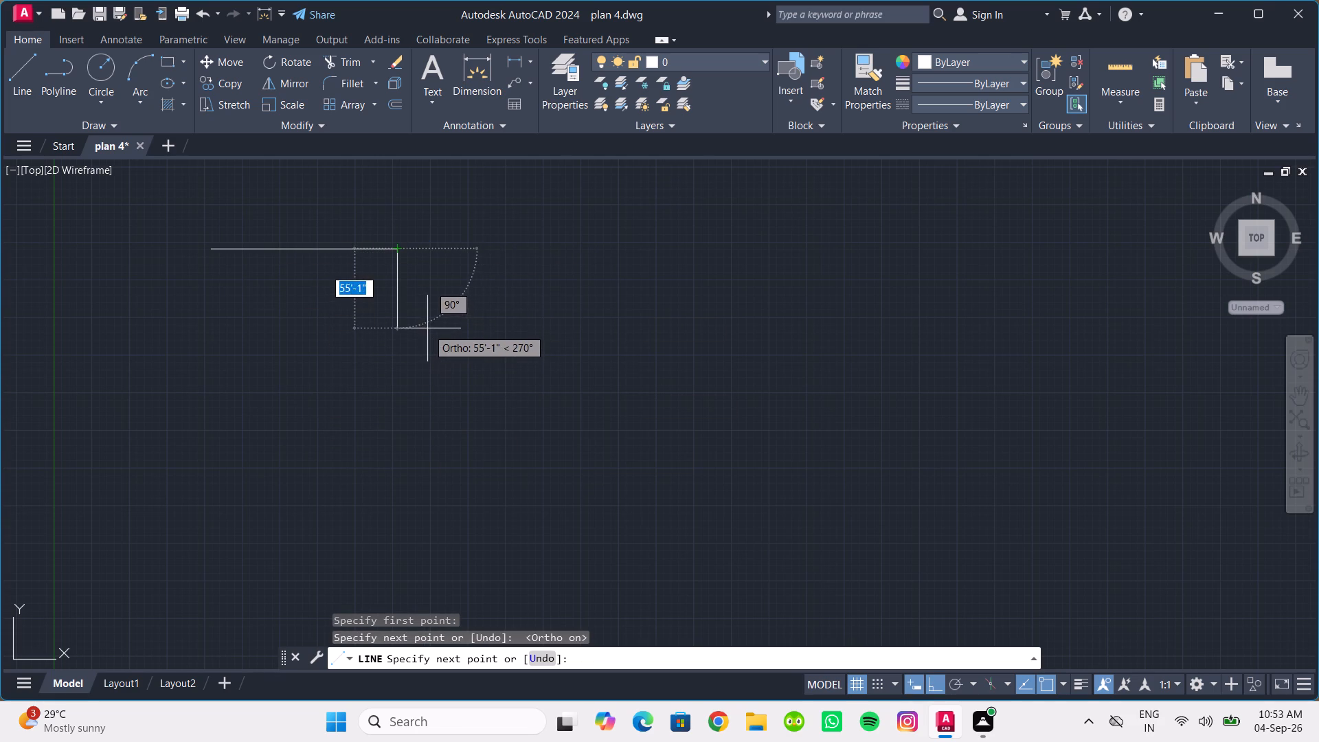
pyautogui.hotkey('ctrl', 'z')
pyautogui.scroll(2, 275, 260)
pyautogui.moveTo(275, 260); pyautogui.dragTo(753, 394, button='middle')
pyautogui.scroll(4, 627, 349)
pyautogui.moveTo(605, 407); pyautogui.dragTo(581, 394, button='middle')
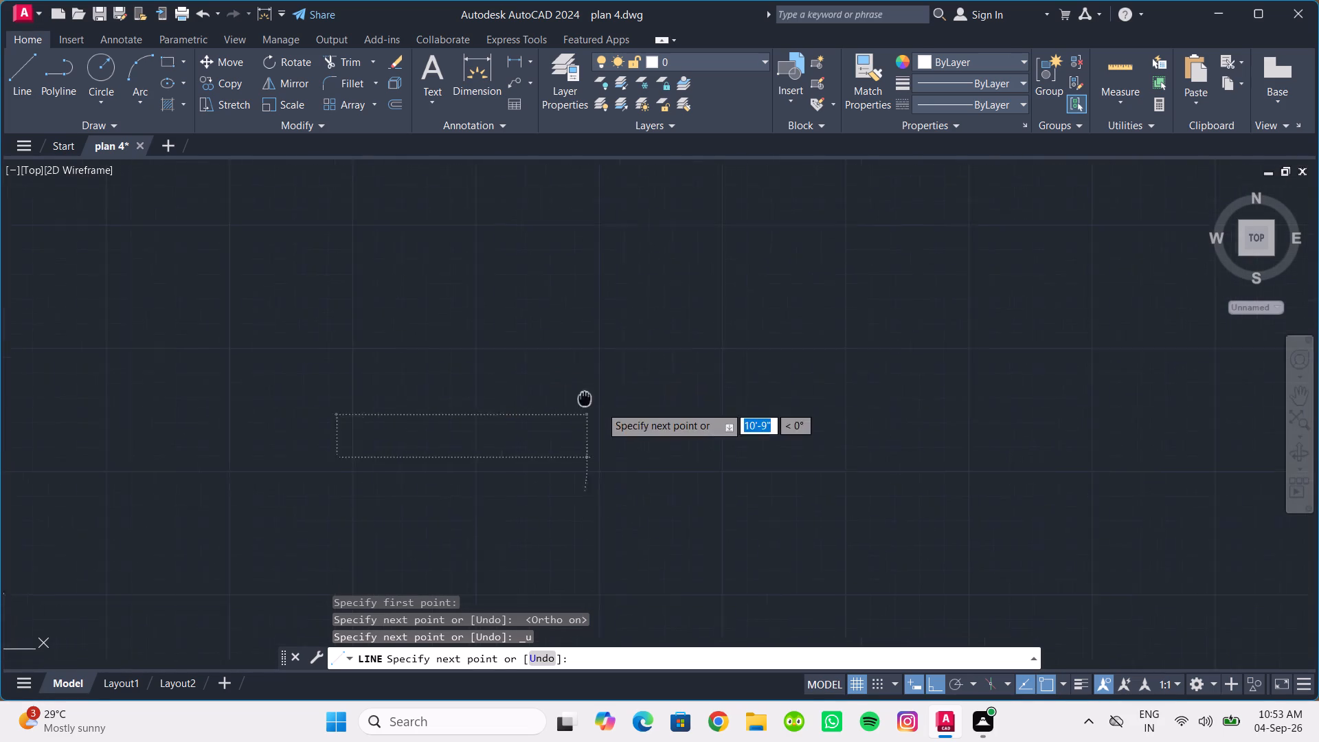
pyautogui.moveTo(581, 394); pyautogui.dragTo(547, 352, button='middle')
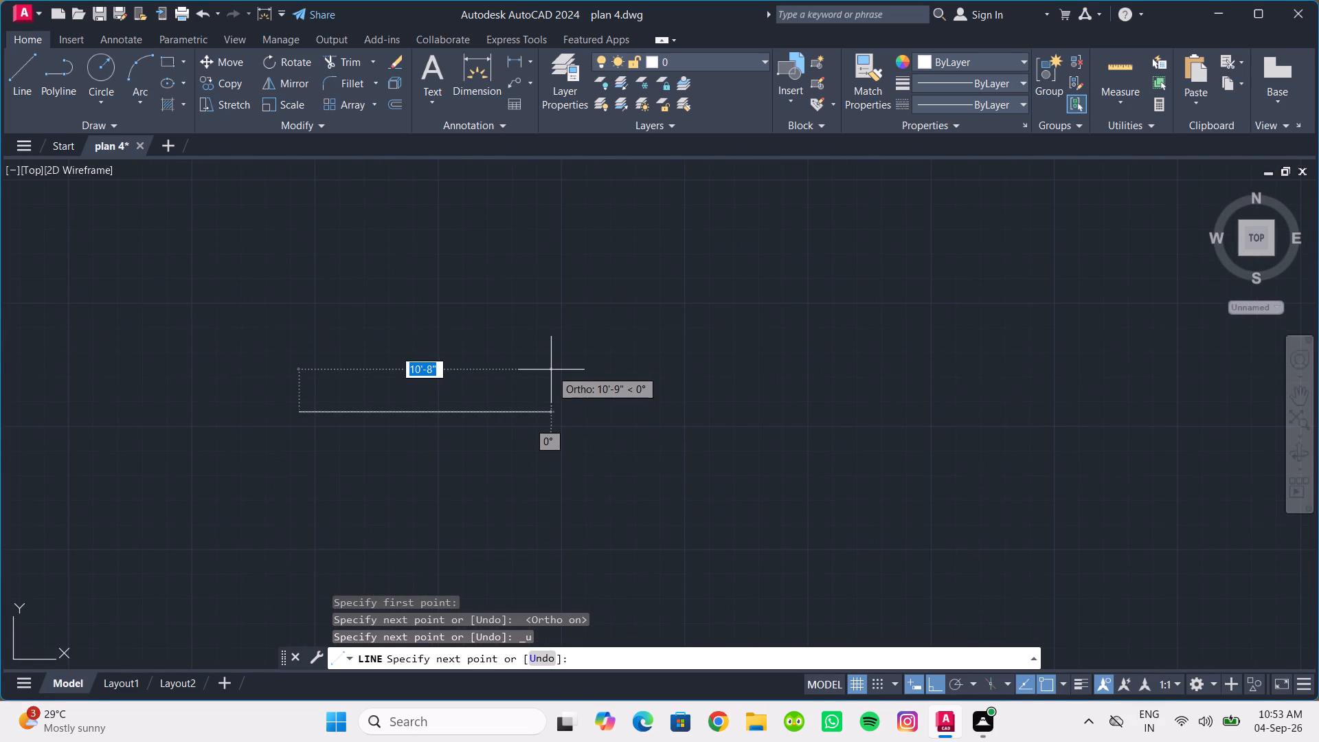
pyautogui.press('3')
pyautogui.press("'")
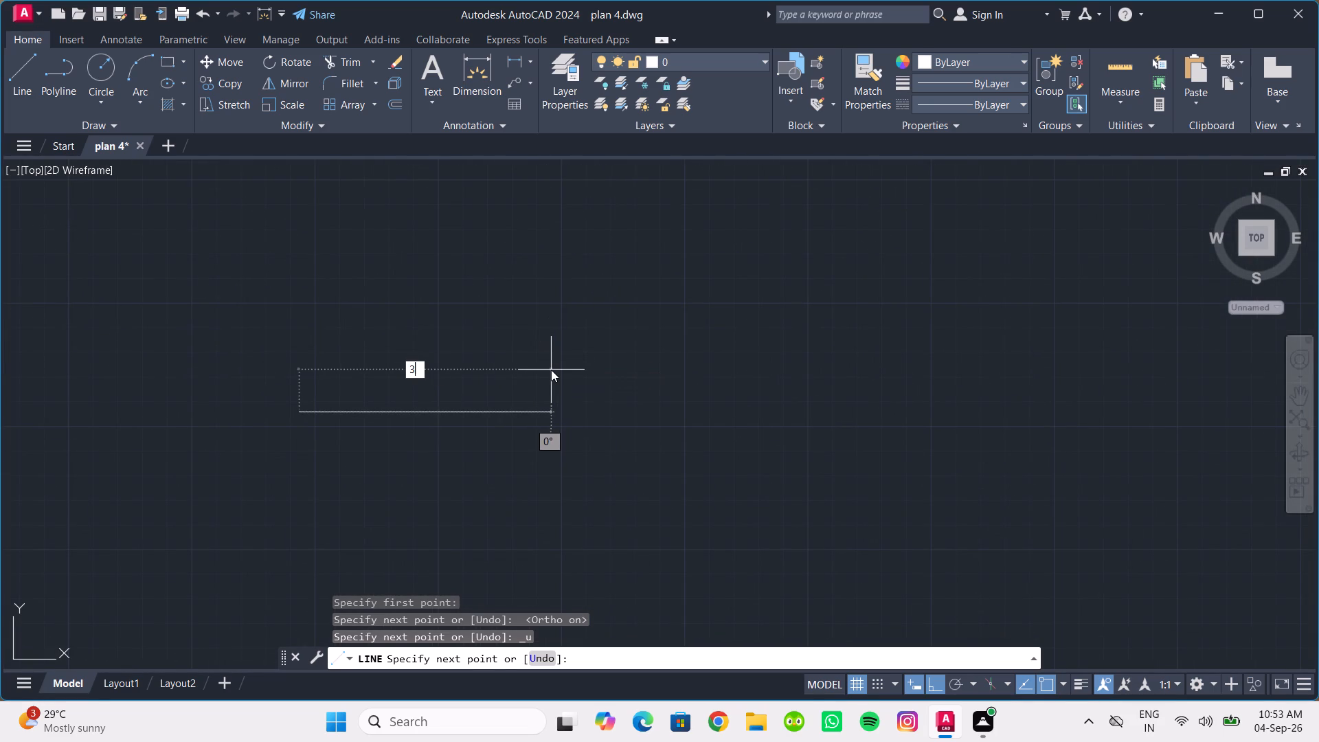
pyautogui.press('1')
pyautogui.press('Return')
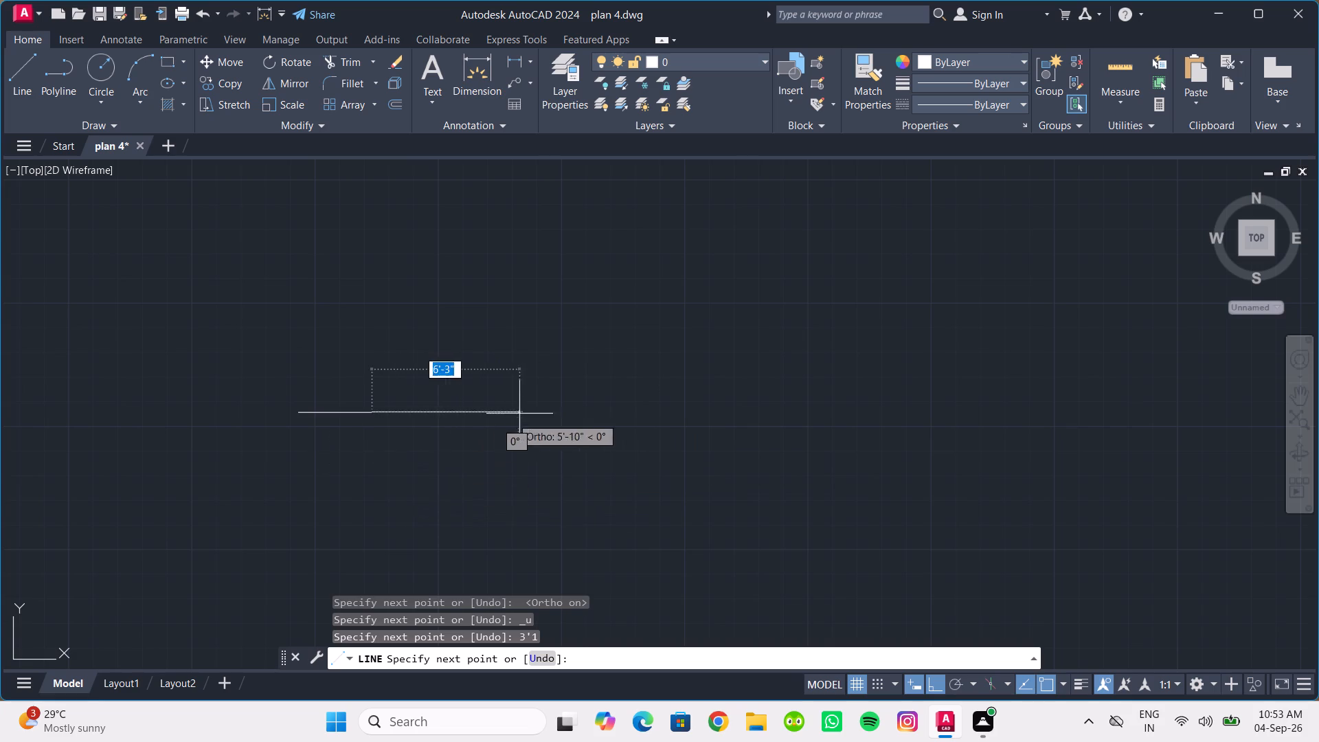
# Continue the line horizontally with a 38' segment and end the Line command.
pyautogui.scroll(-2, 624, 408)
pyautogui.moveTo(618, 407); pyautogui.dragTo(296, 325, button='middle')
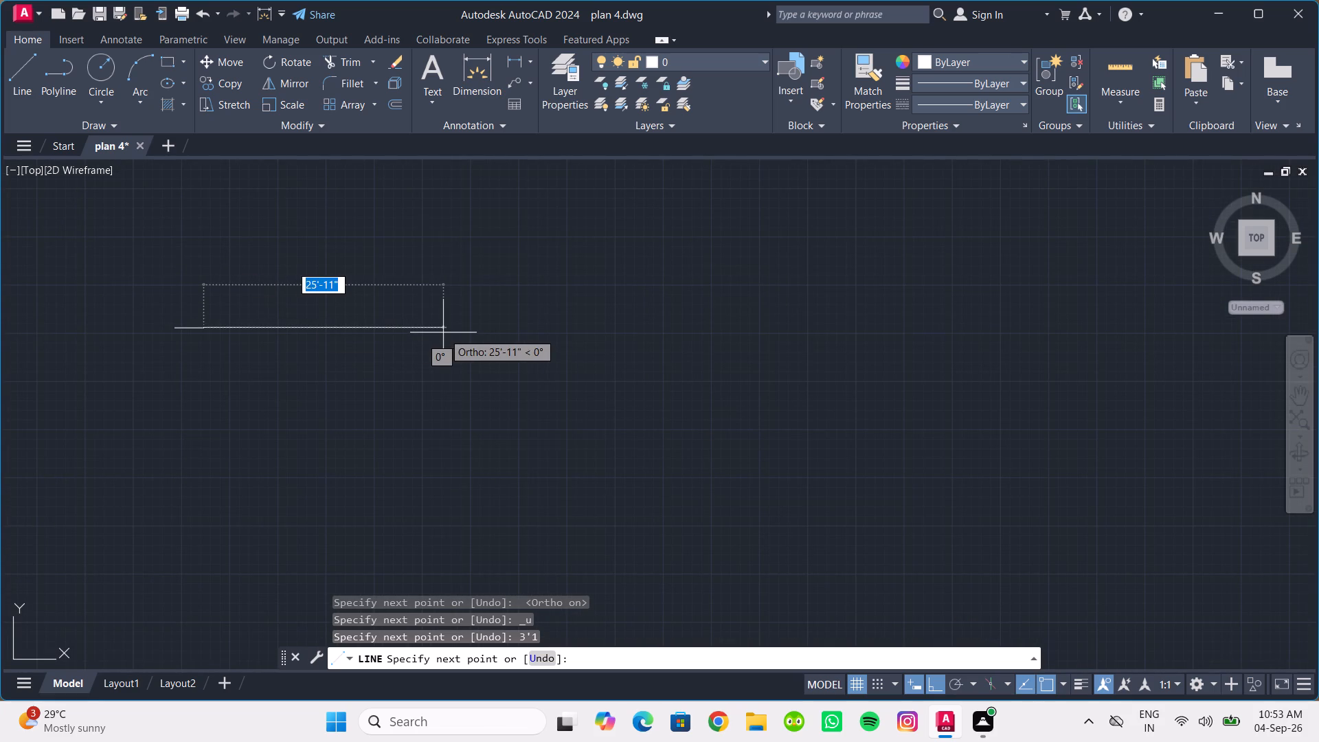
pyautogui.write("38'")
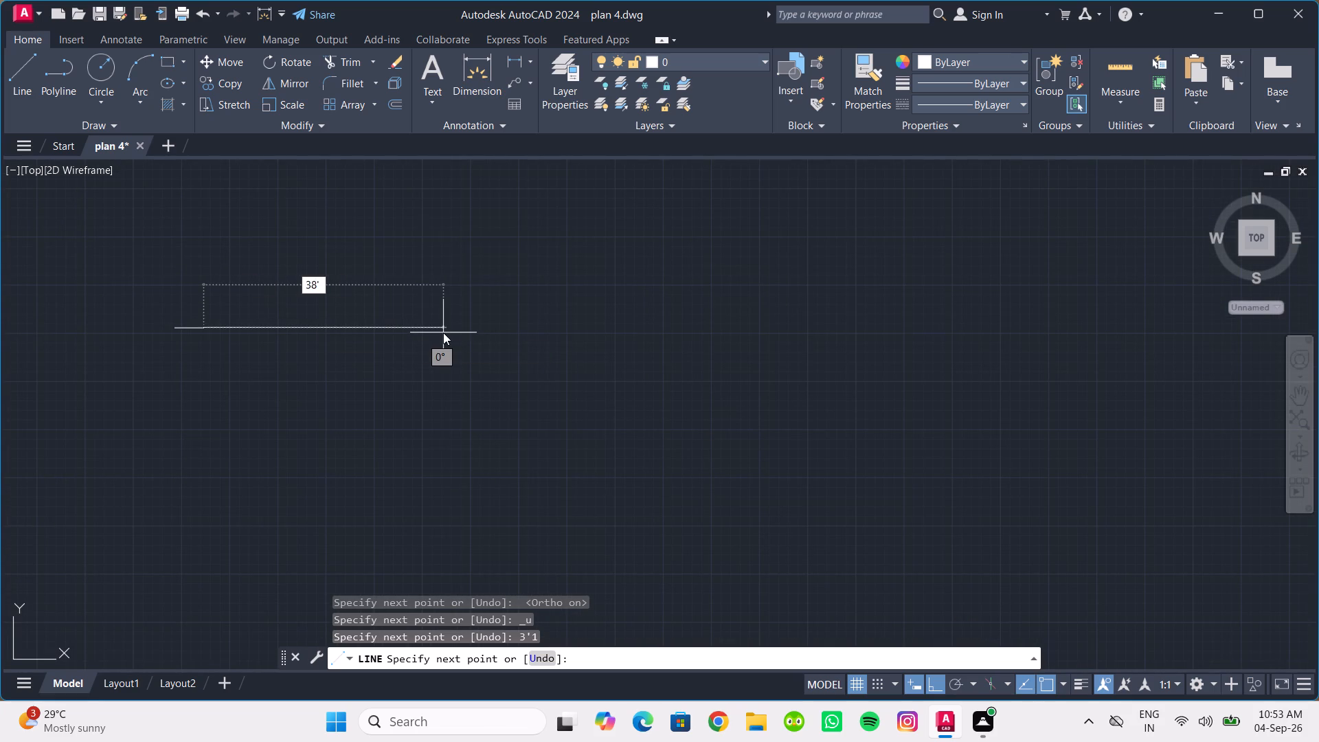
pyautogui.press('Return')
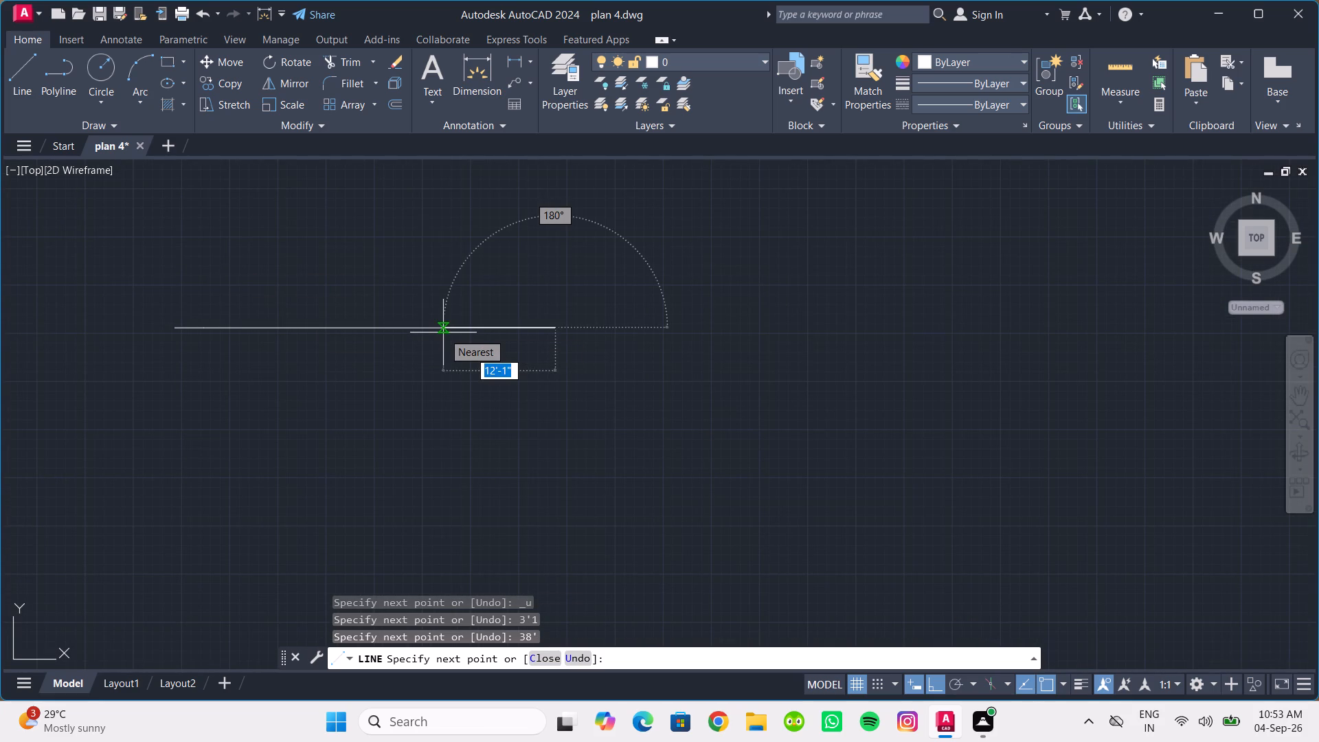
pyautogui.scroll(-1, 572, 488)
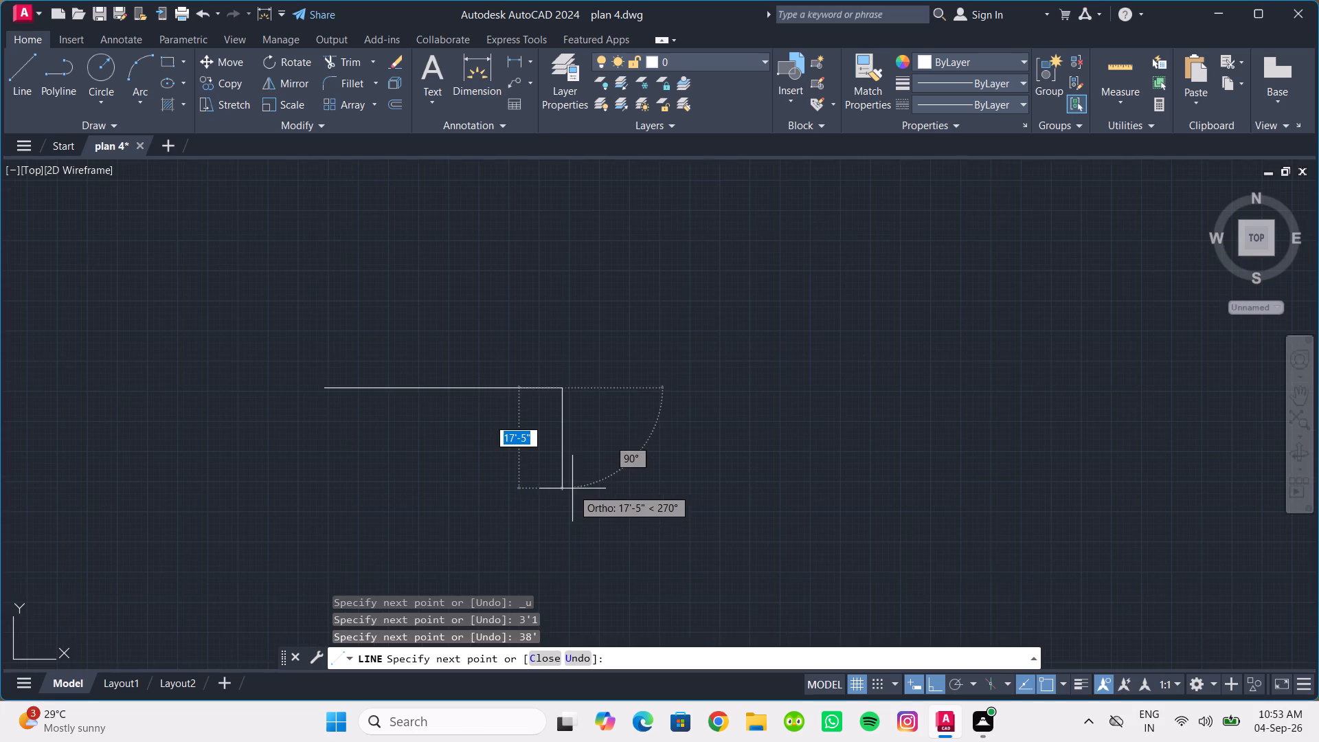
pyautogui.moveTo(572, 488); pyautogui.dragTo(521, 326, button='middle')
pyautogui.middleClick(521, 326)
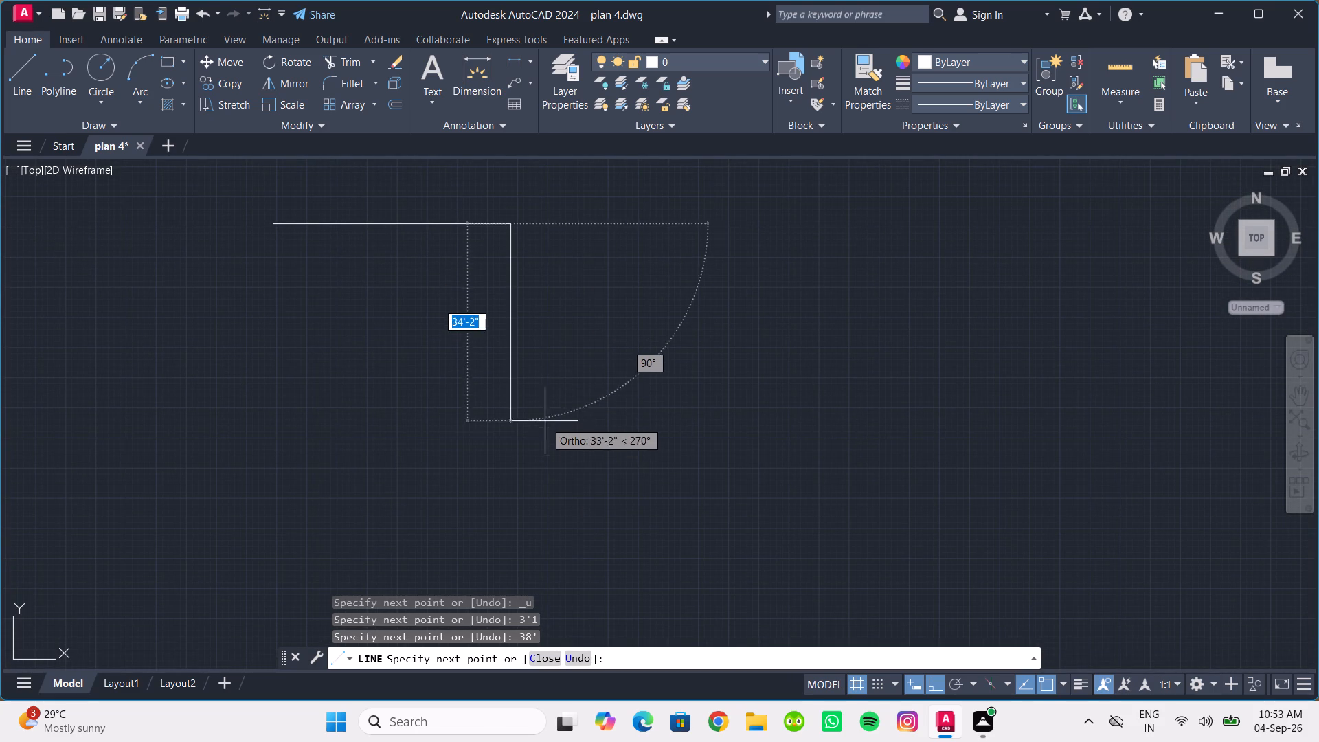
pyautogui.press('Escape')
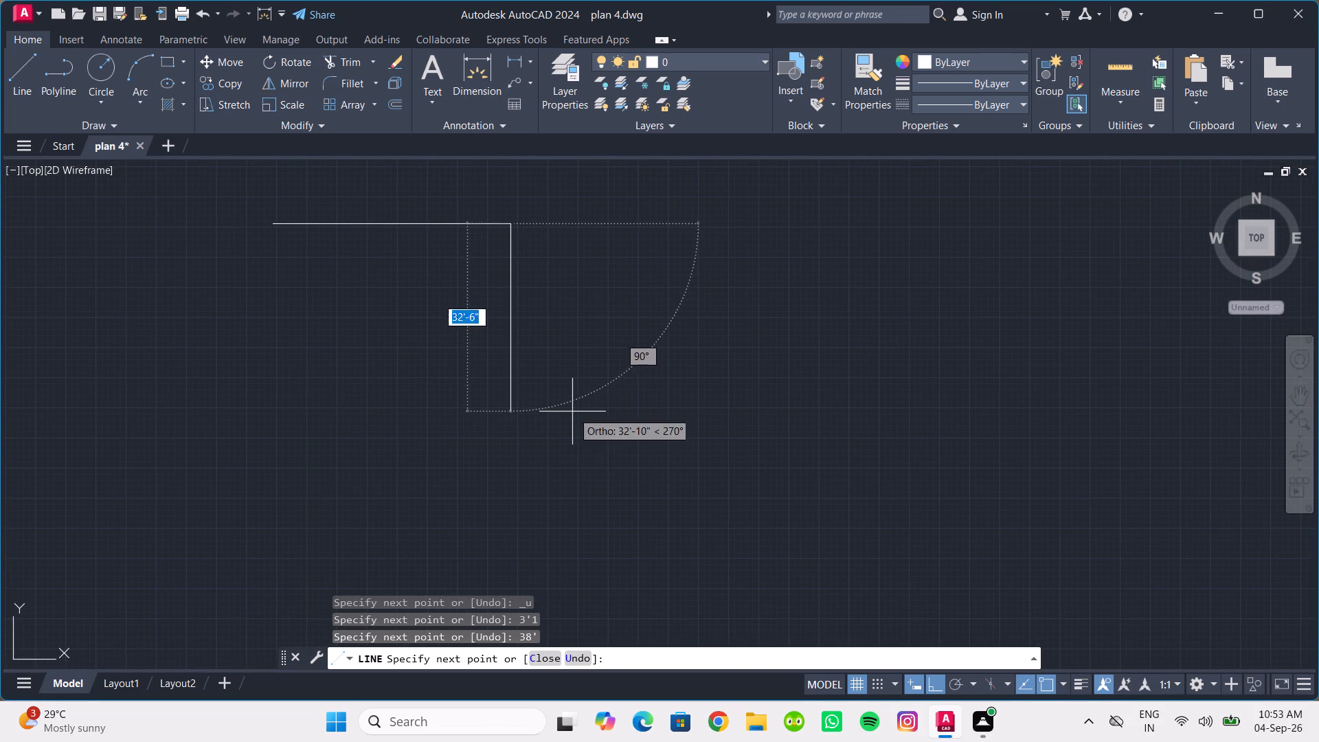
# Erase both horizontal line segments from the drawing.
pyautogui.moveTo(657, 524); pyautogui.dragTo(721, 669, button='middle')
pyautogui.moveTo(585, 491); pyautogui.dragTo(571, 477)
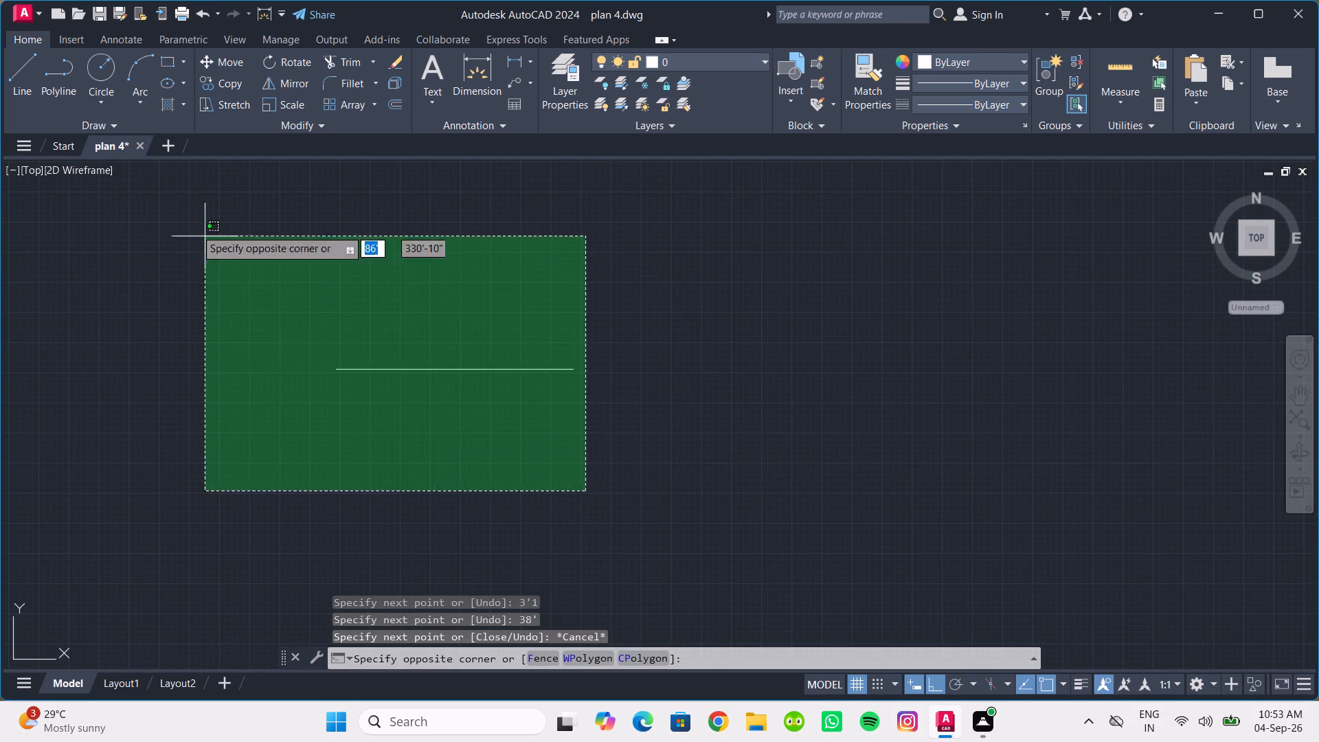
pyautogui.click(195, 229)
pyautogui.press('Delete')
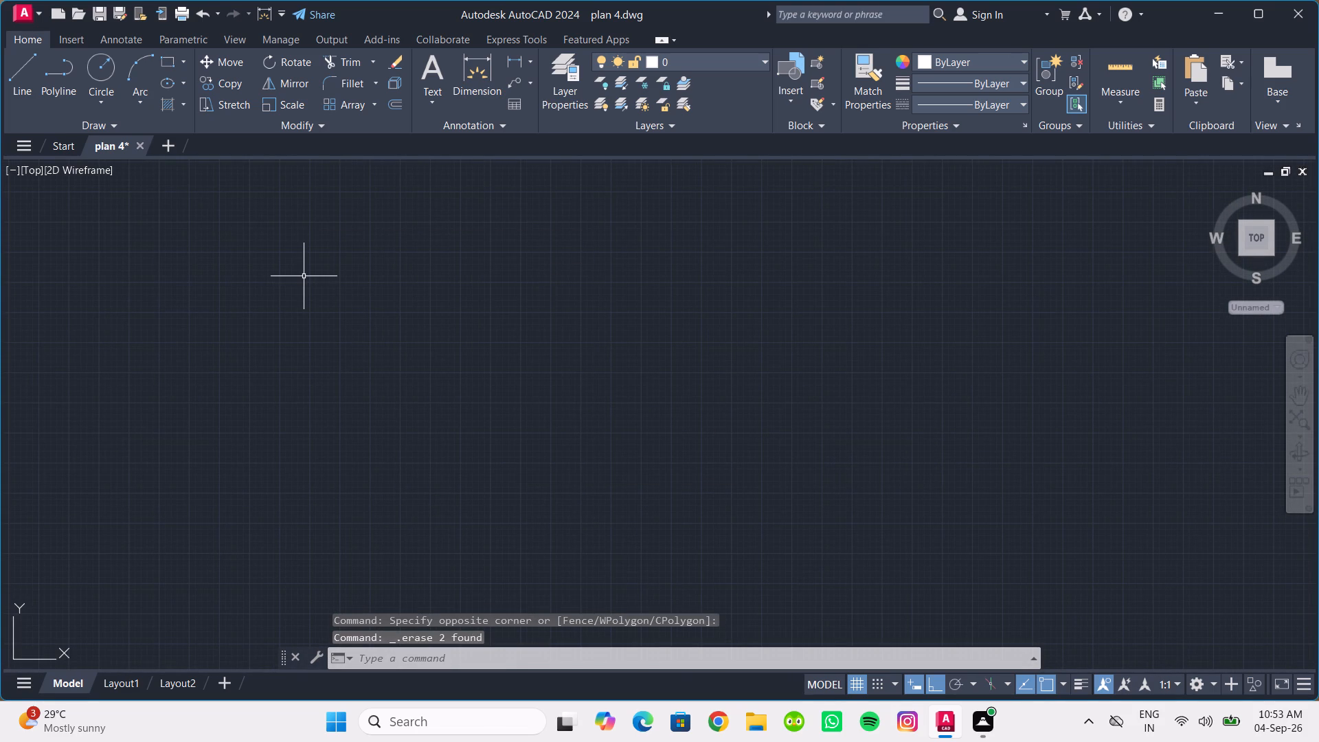
# Draw a horizontal construction line across the upper part of the drawing area.
pyautogui.write('xl')
pyautogui.press('Return')
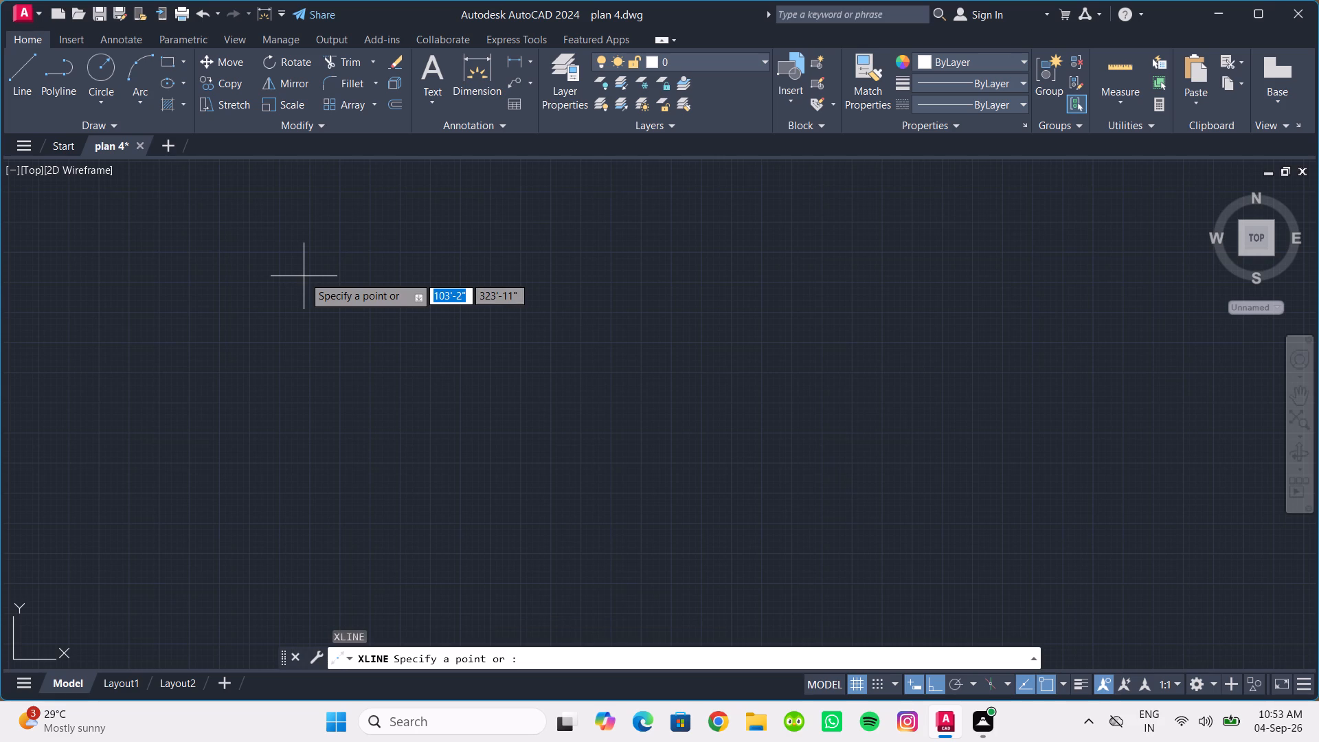
pyautogui.press('h')
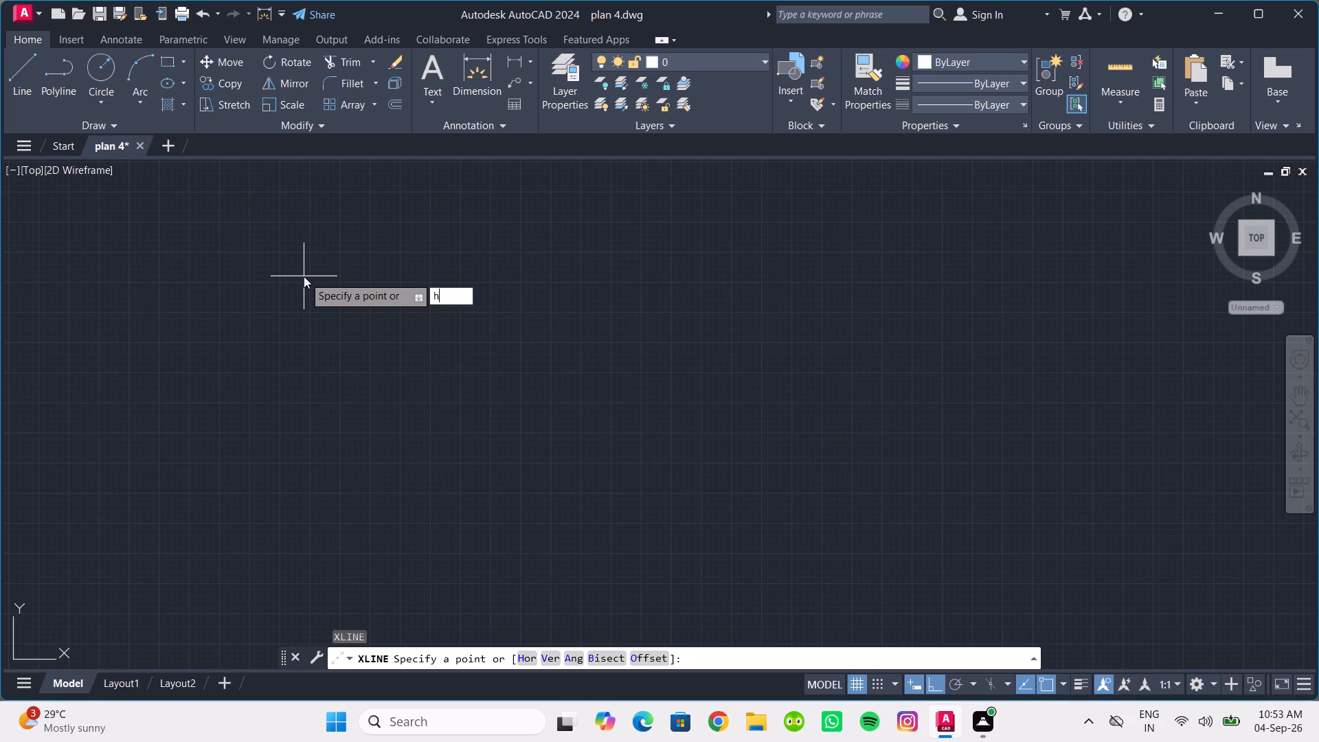
pyautogui.press('Return')
pyautogui.click(437, 277)
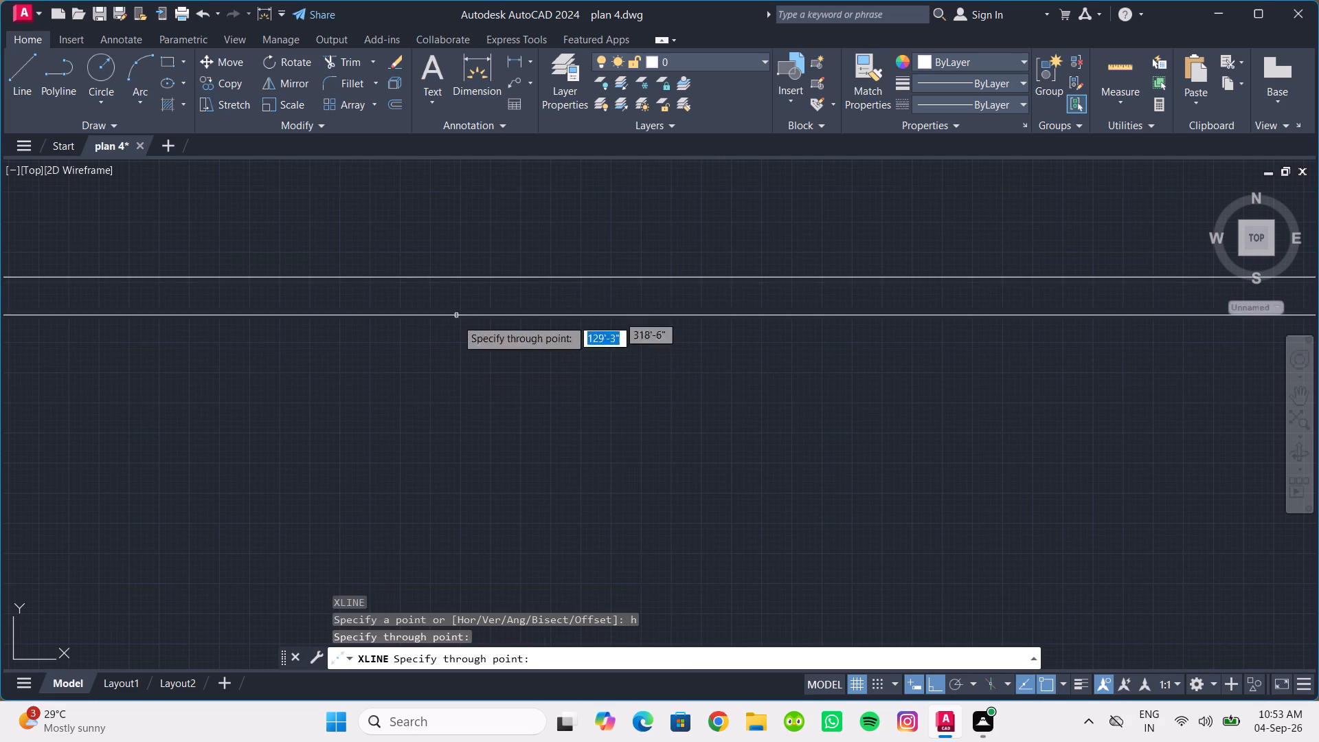
pyautogui.press('Escape')
# Draw a vertical construction line crossing the horizontal one near the plan's upper-left corner.
pyautogui.press('space')
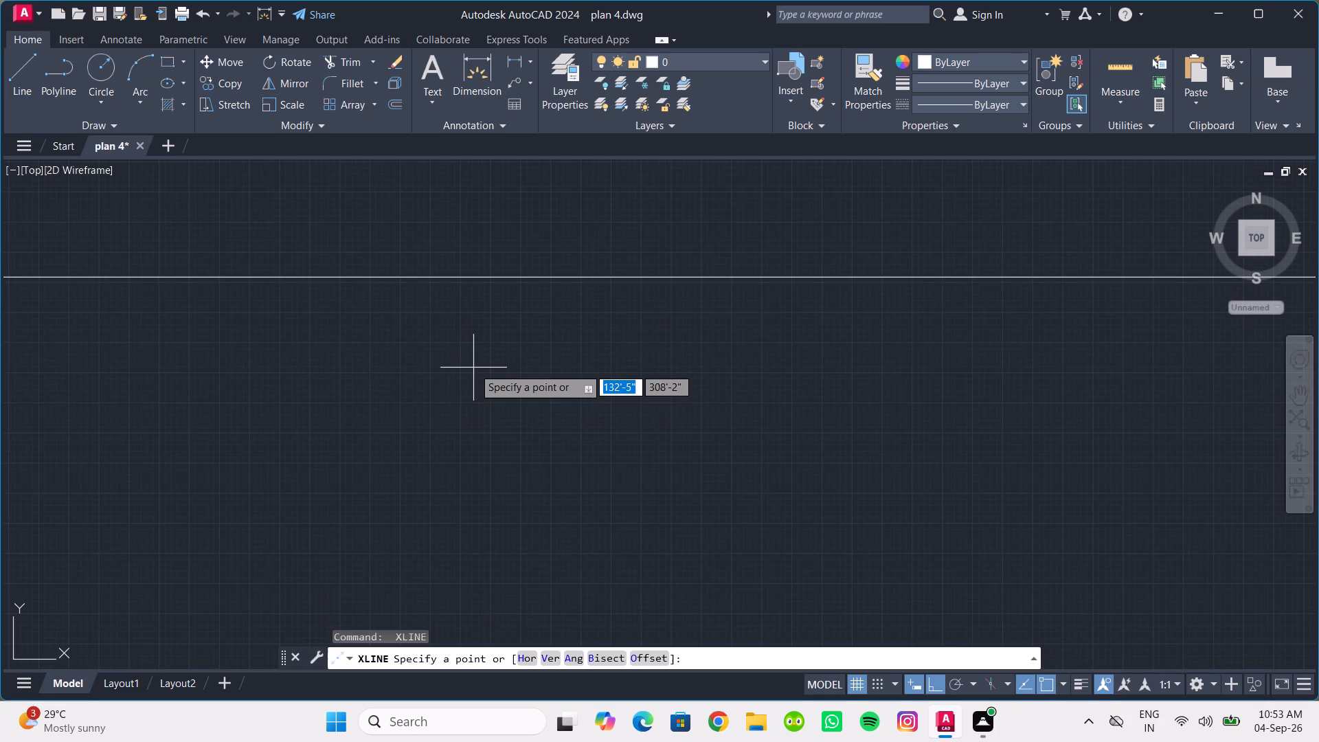
pyautogui.press('v')
pyautogui.press('Return')
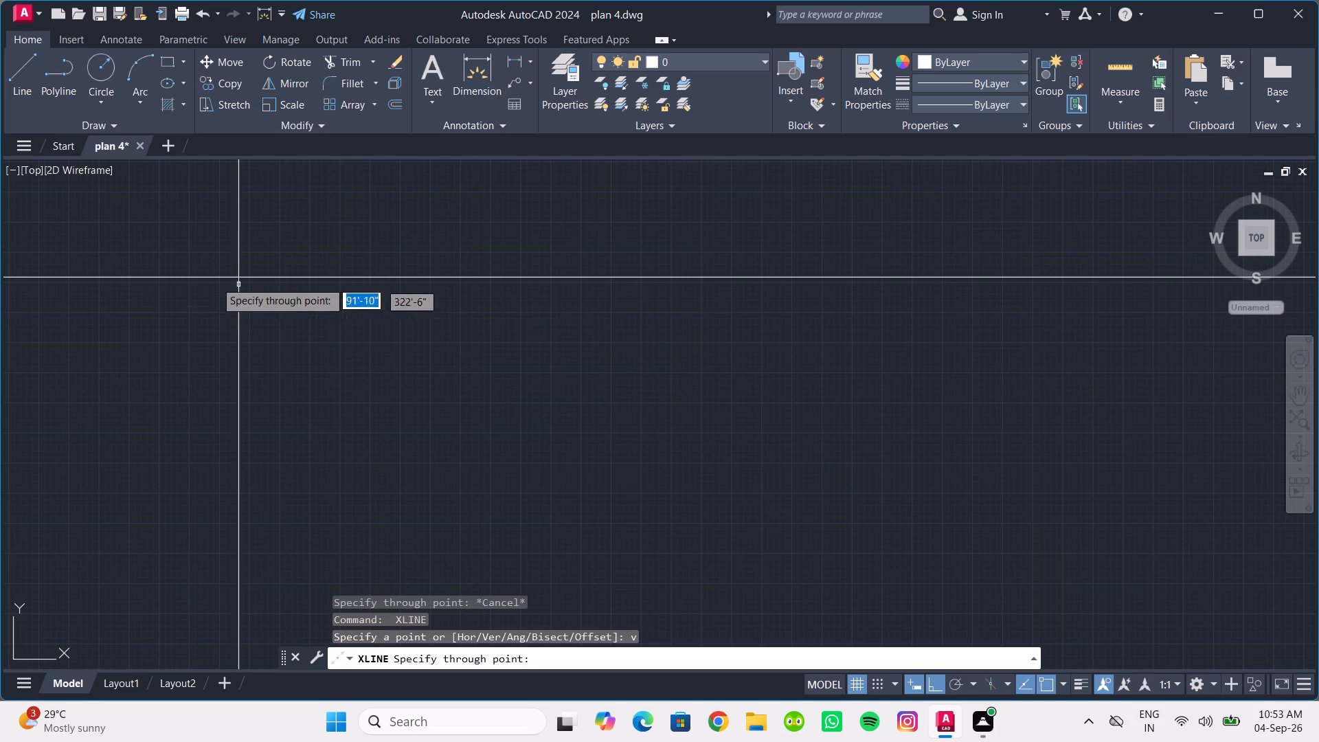
pyautogui.click(179, 272)
pyautogui.press('Escape')
# Offset the horizontal construction line 4.5" downward and the vertical one 4.5" to the right to form the outer wall thickness.
pyautogui.scroll(-1, 302, 368)
pyautogui.moveTo(302, 368); pyautogui.dragTo(323, 379, button='middle')
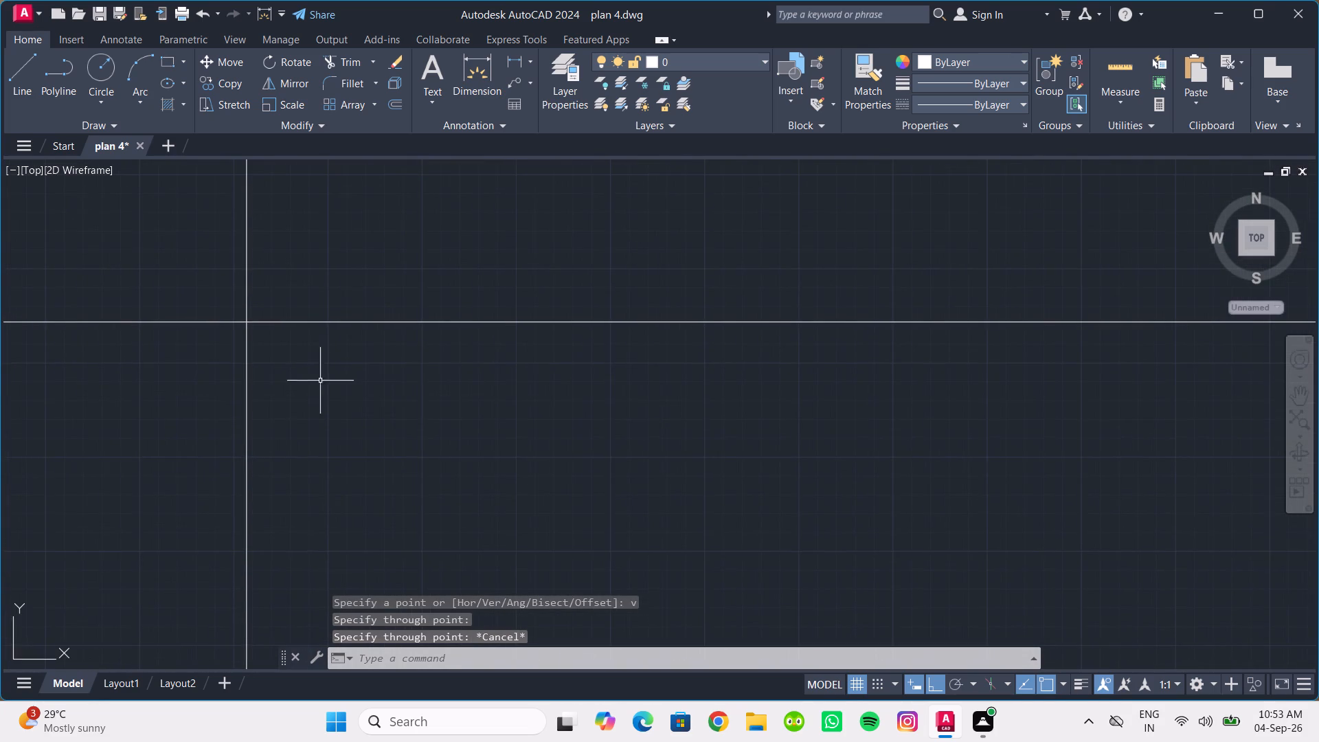
pyautogui.moveTo(311, 381); pyautogui.dragTo(296, 349, button='middle')
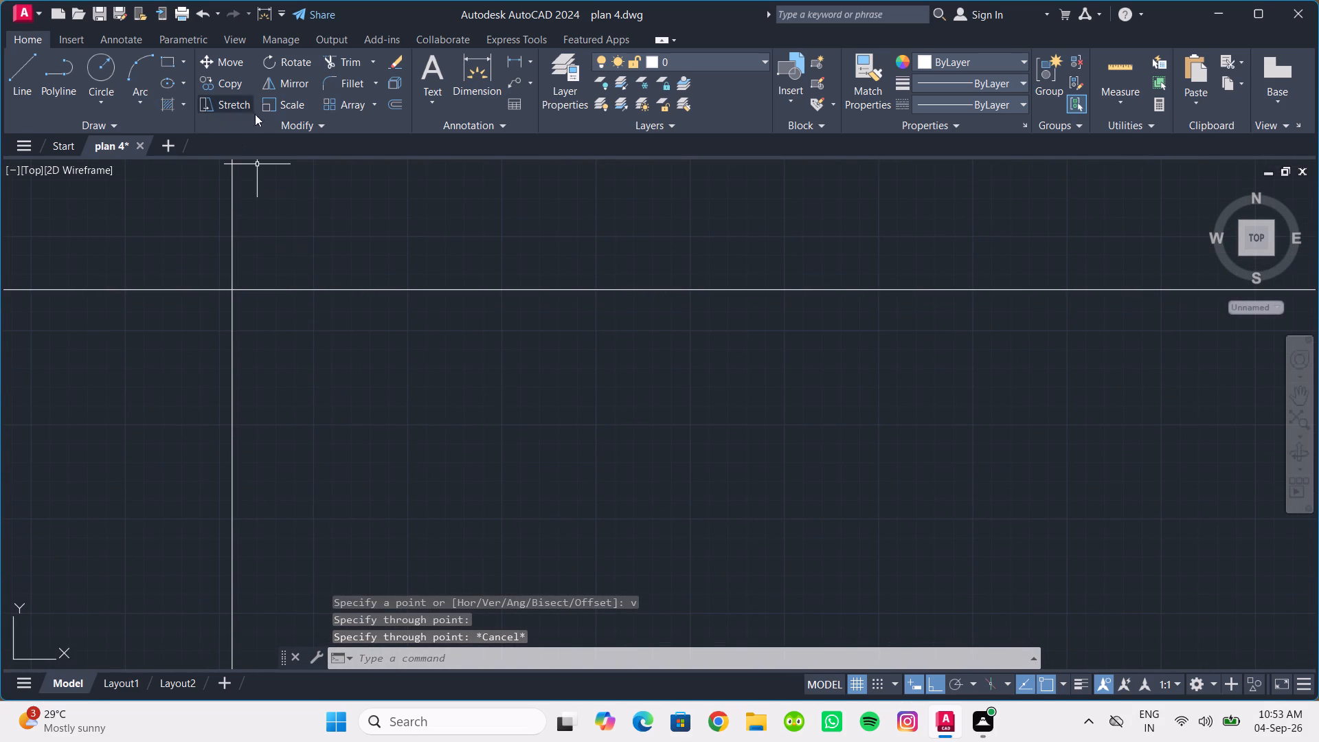
pyautogui.click(395, 107)
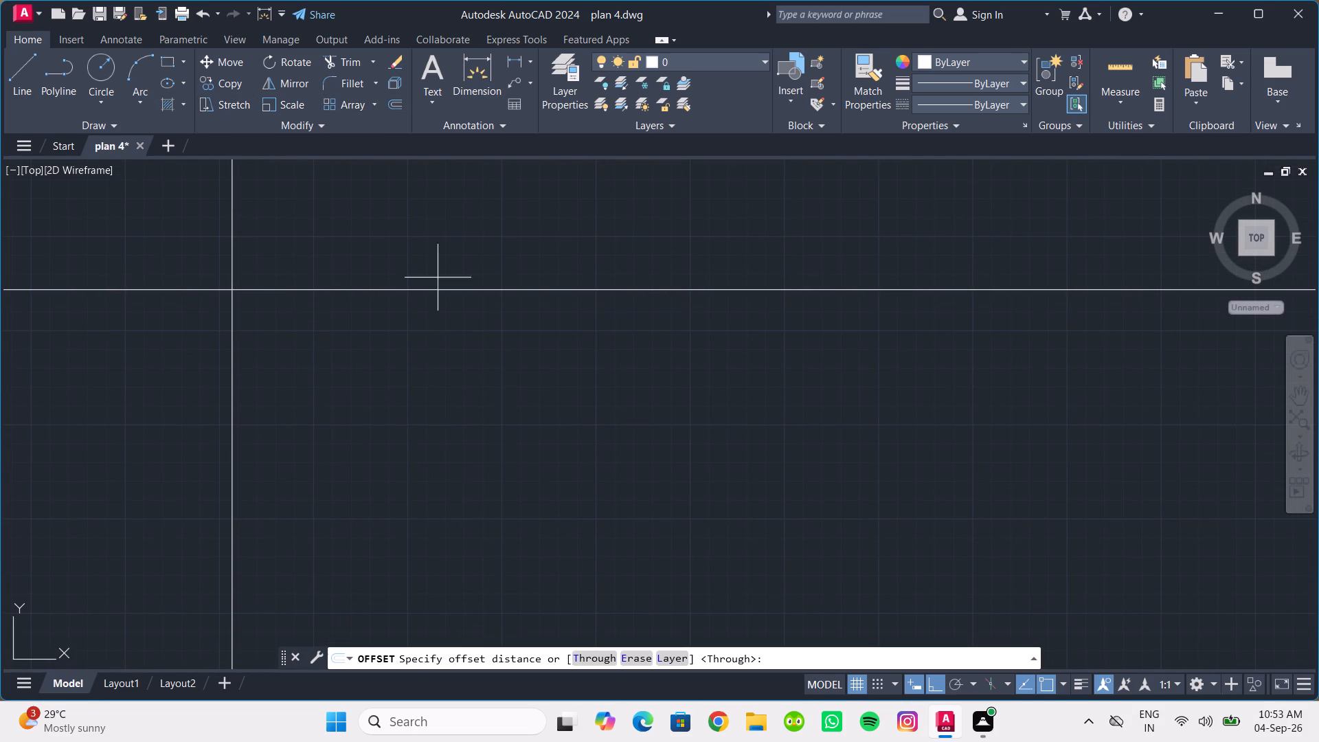
pyautogui.press('9')
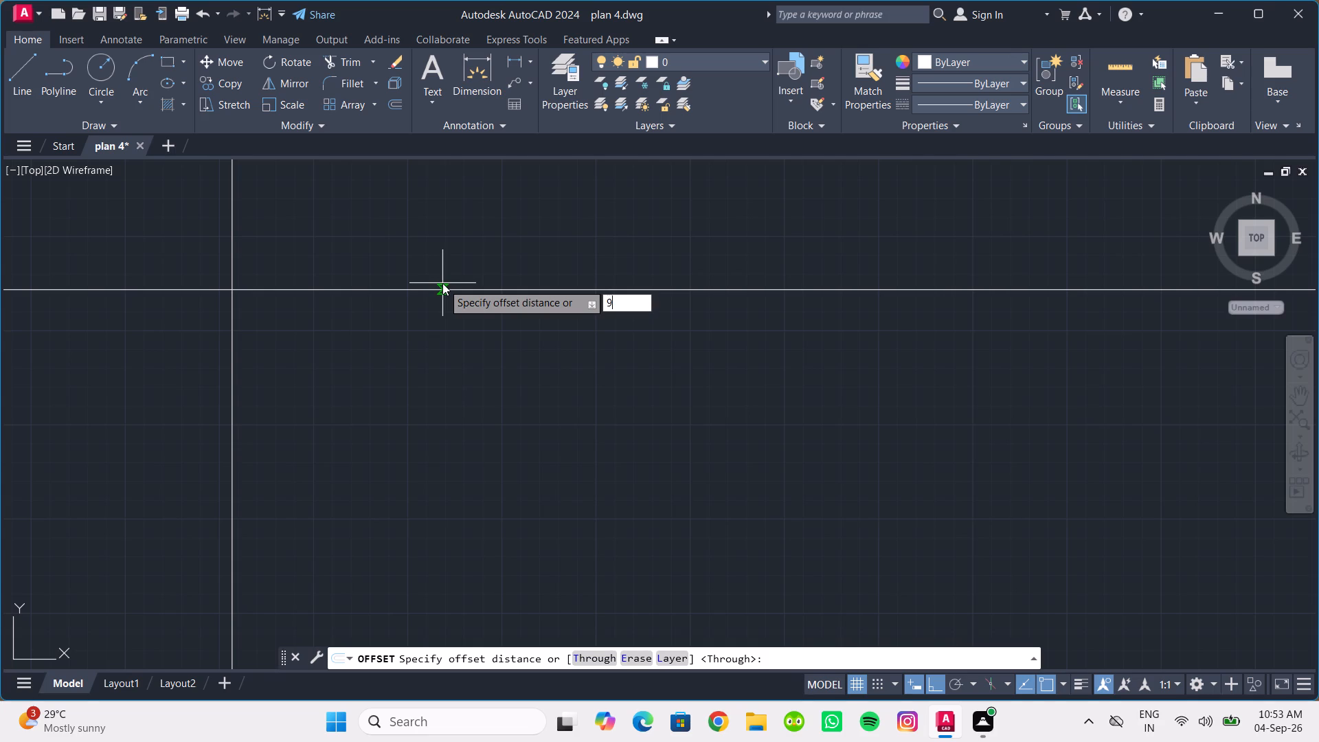
pyautogui.press('BackSpace')
pyautogui.write('40')
pyautogui.press('BackSpace')
pyautogui.write('.5"')
pyautogui.press('Return')
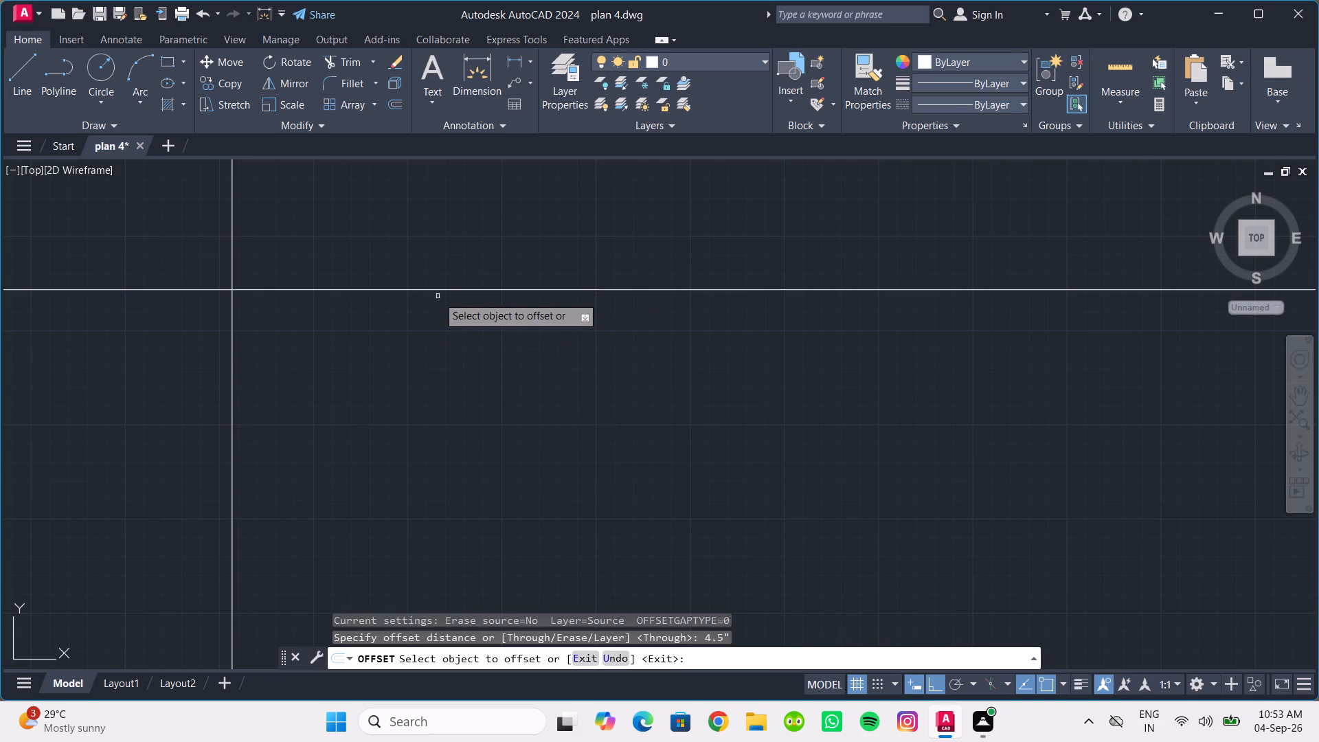
pyautogui.click(438, 291)
pyautogui.click(463, 354)
pyautogui.scroll(2, 221, 322)
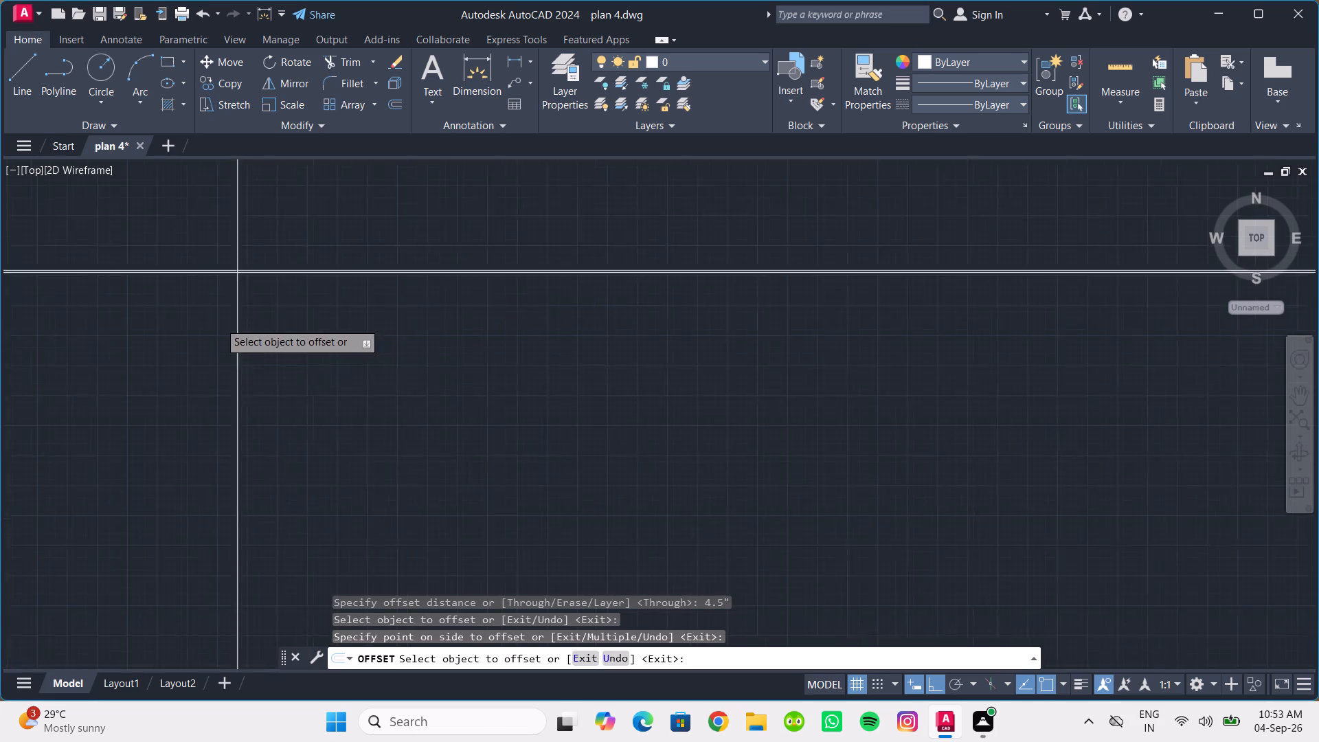
pyautogui.scroll(3, 219, 322)
pyautogui.moveTo(380, 265); pyautogui.dragTo(229, 464, button='middle')
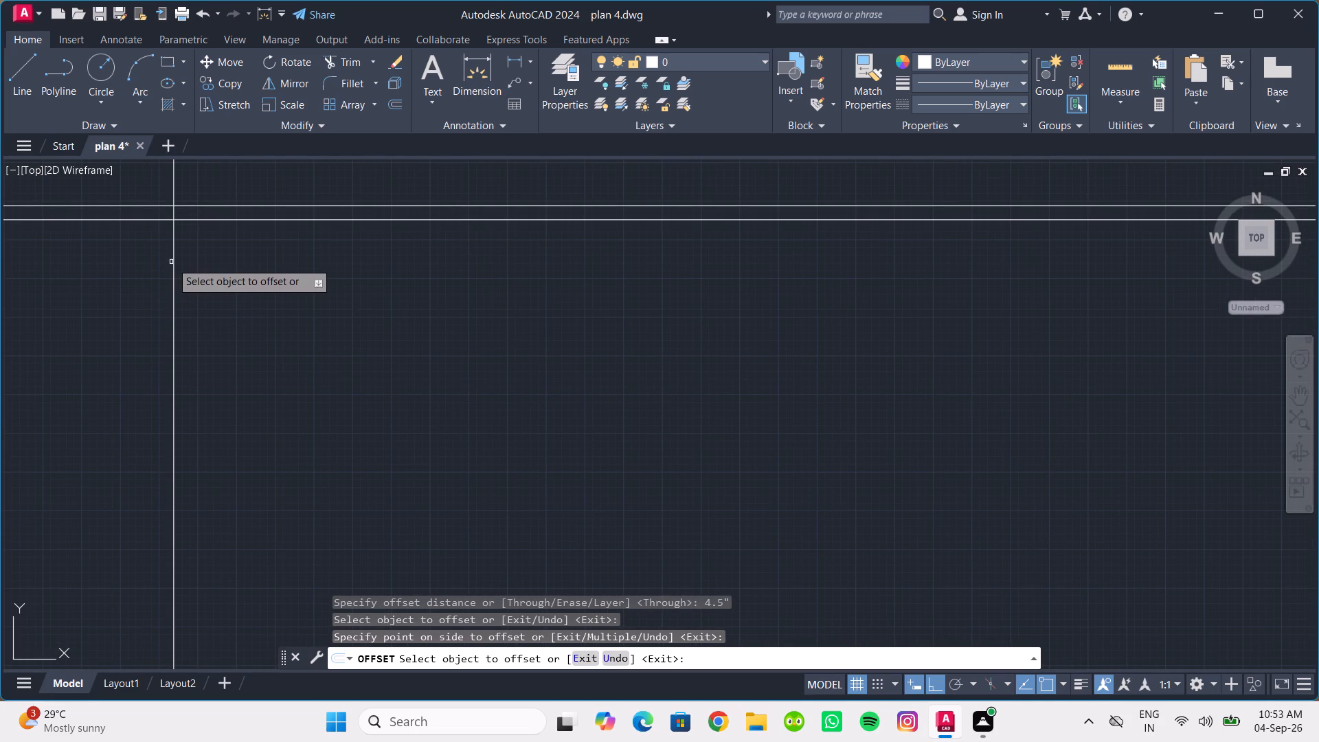
pyautogui.click(174, 259)
pyautogui.click(274, 256)
pyautogui.scroll(-2, 264, 269)
pyautogui.moveTo(262, 273); pyautogui.dragTo(260, 273, button='middle')
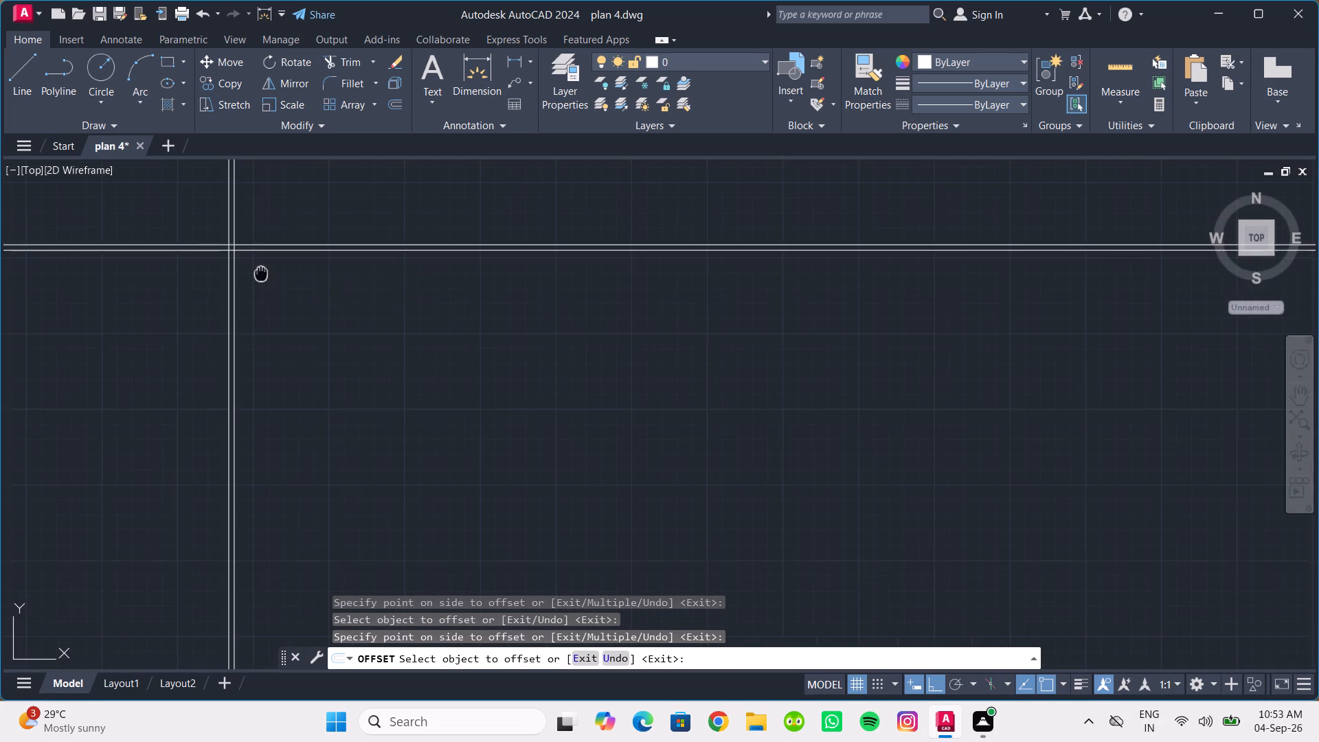
pyautogui.moveTo(260, 273); pyautogui.dragTo(258, 329, button='middle')
pyautogui.press('Escape')
# Trim the overhanging and overlapping line ends where the two double walls cross, leaving a clean upper-left wall corner.
pyautogui.write('tr')
pyautogui.press('Return')
pyautogui.moveTo(181, 314); pyautogui.dragTo(215, 234)
pyautogui.moveTo(261, 227); pyautogui.dragTo(171, 225)
pyautogui.scroll(3, 231, 320)
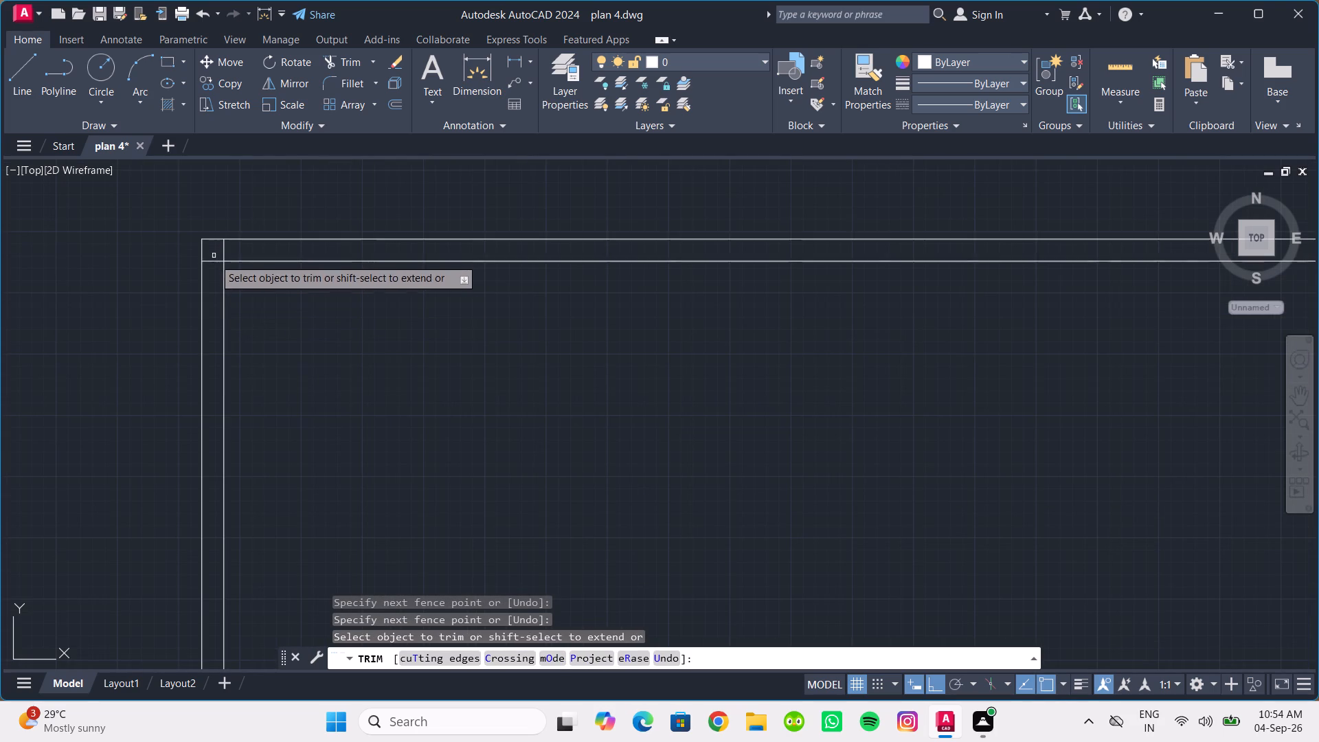
pyautogui.click(214, 259)
pyautogui.click(225, 251)
pyautogui.scroll(-2, 329, 207)
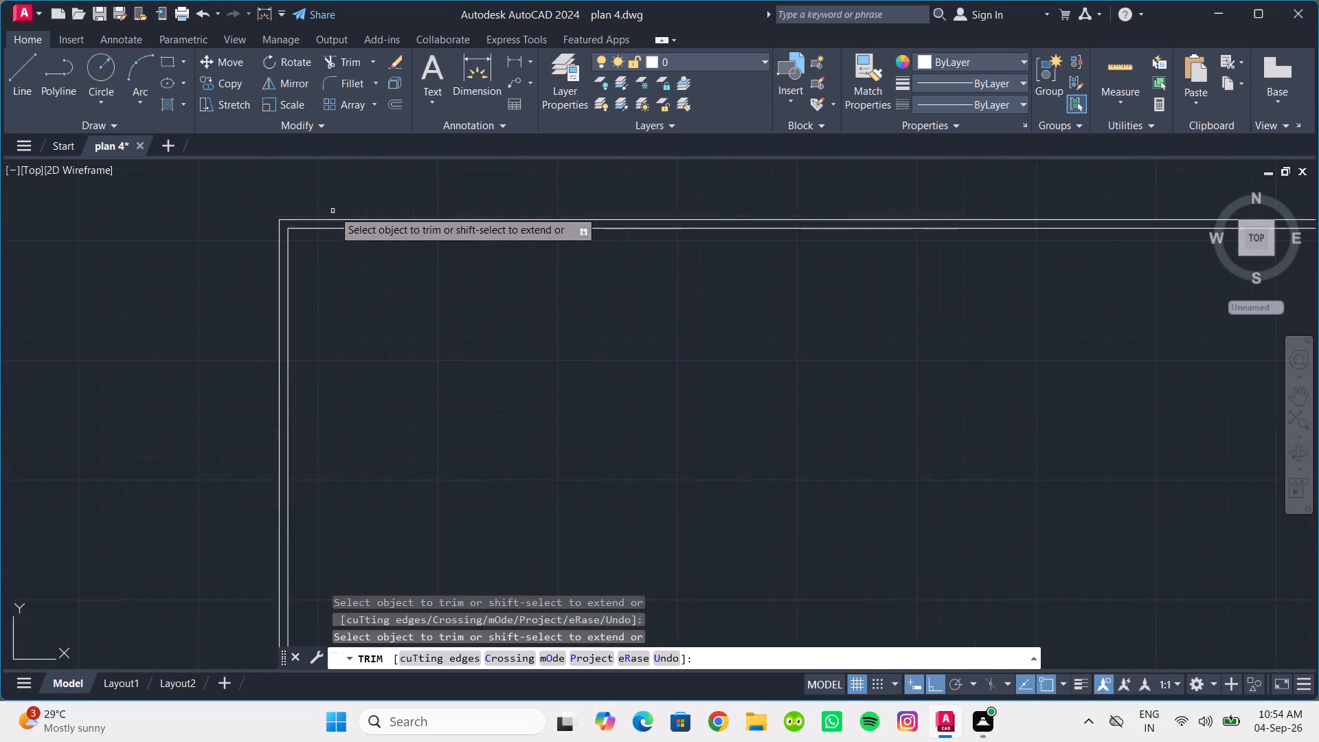
pyautogui.moveTo(331, 210); pyautogui.dragTo(238, 216, button='middle')
pyautogui.press('Escape')
pyautogui.press('Escape')
# Offset the left wall's inner line 3'1" into the plan, and offset the resulting line a further 9" to form a wall.
pyautogui.moveTo(271, 278); pyautogui.dragTo(260, 276, button='middle')
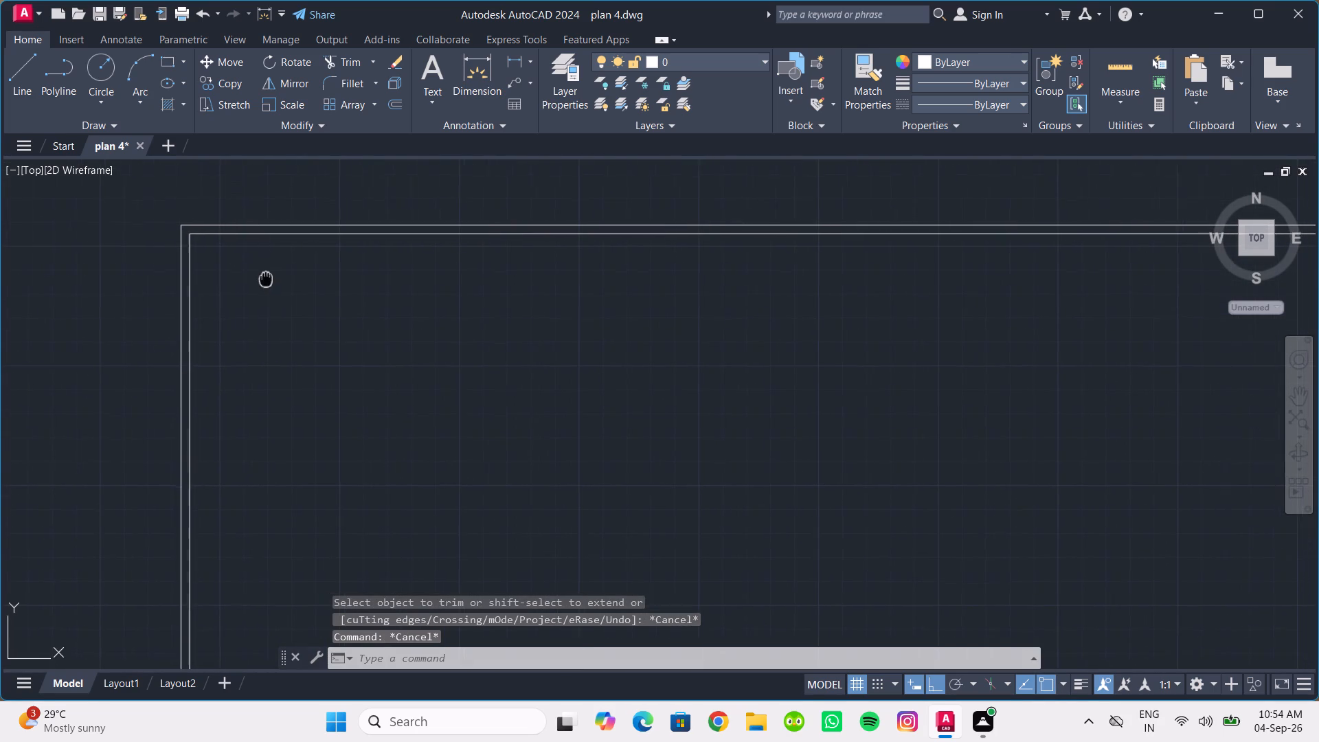
pyautogui.moveTo(260, 276); pyautogui.dragTo(242, 273, button='middle')
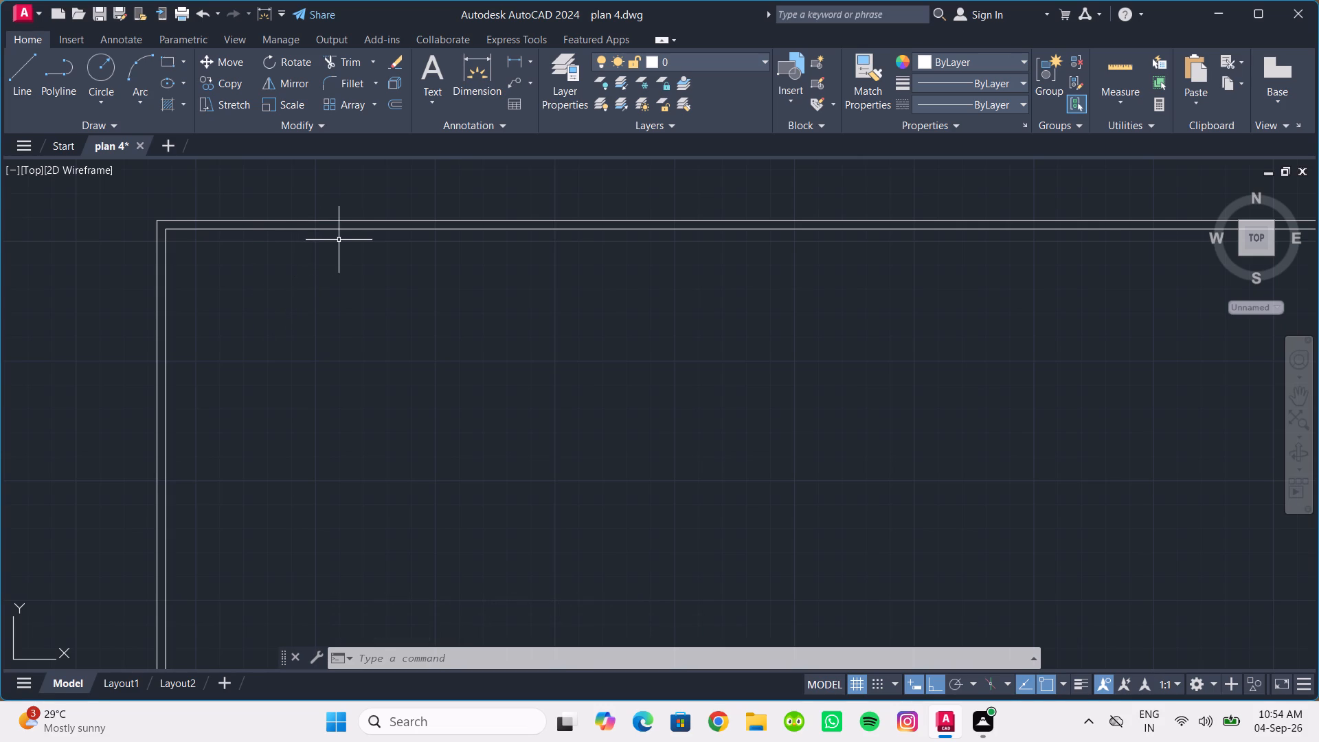
pyautogui.click(392, 102)
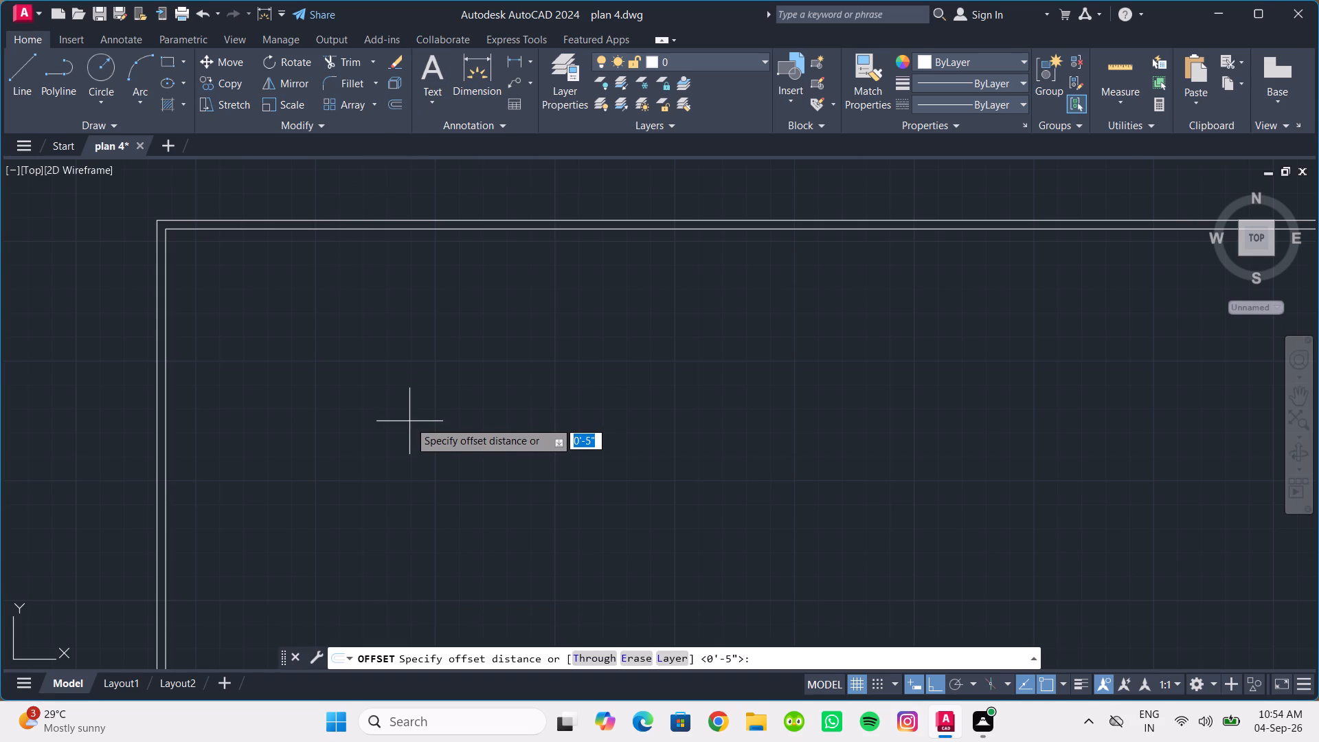
pyautogui.write("3'")
pyautogui.press('1')
pyautogui.press('Return')
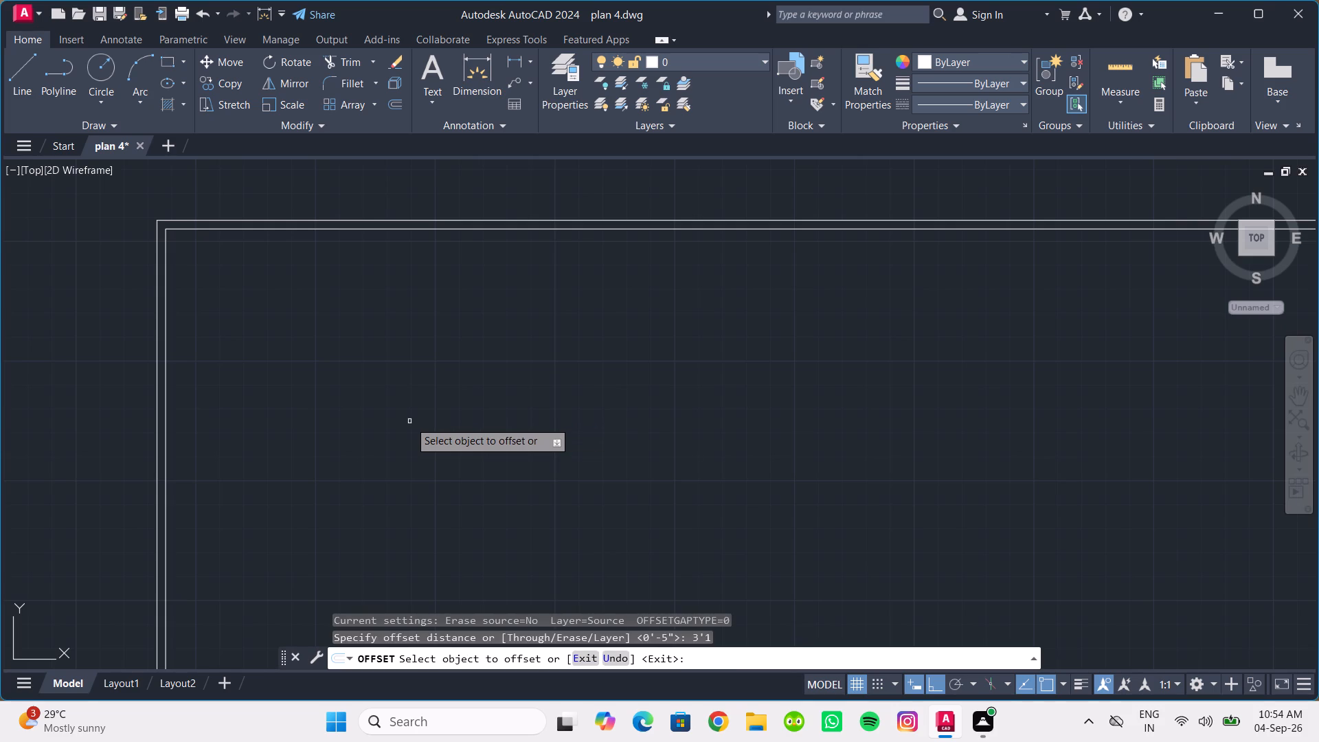
pyautogui.click(163, 281)
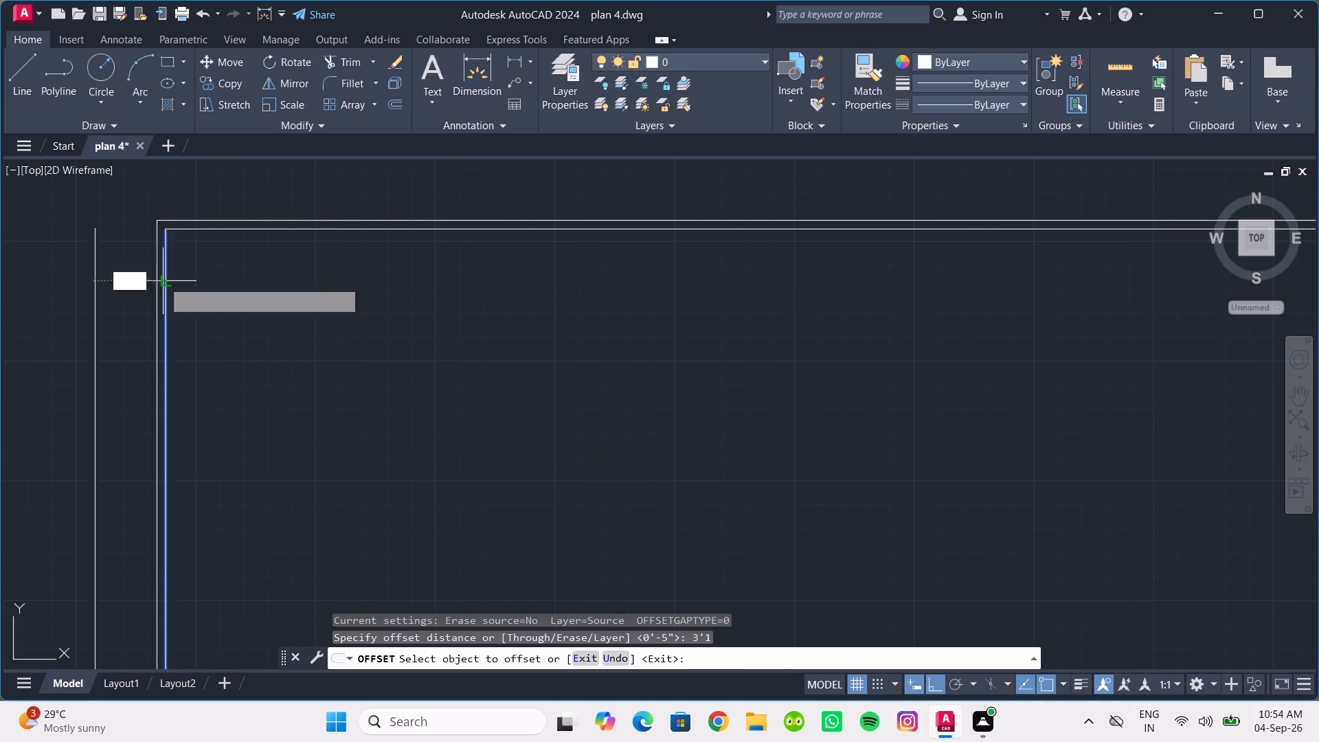
pyautogui.click(269, 324)
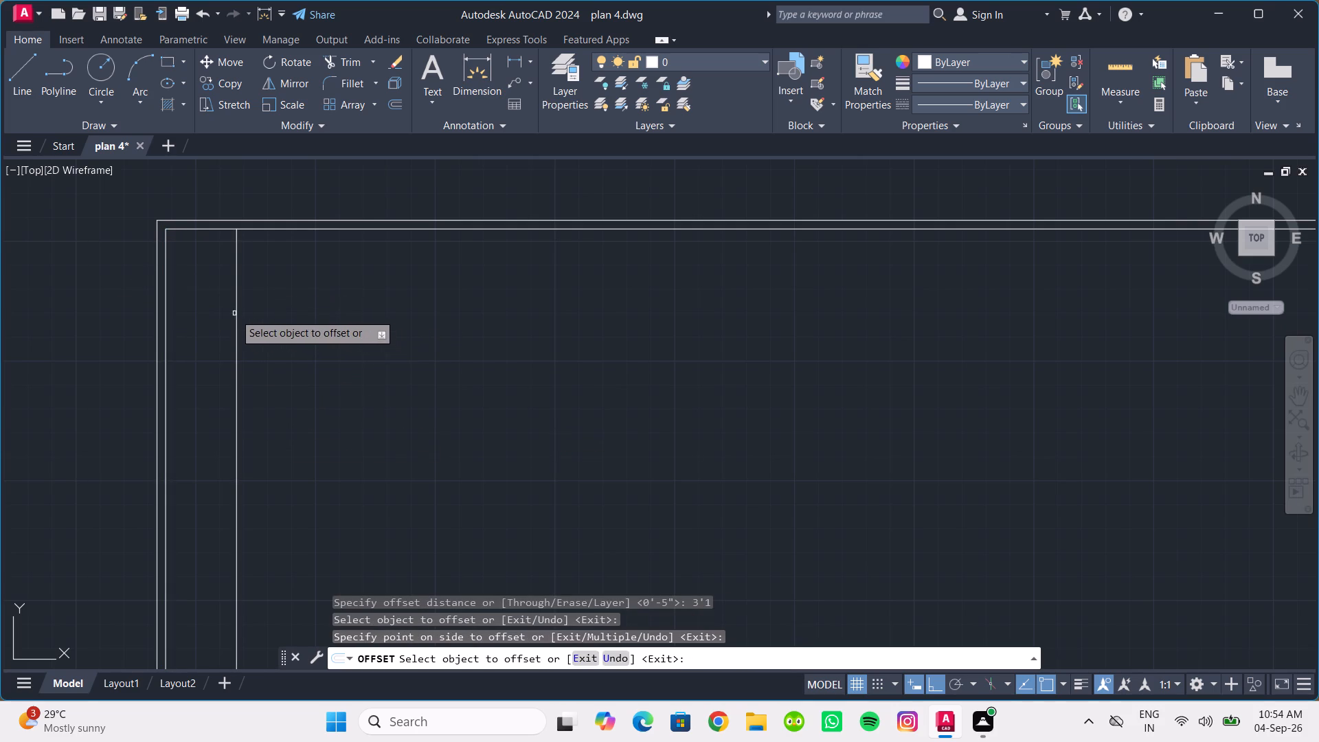
pyautogui.click(234, 313)
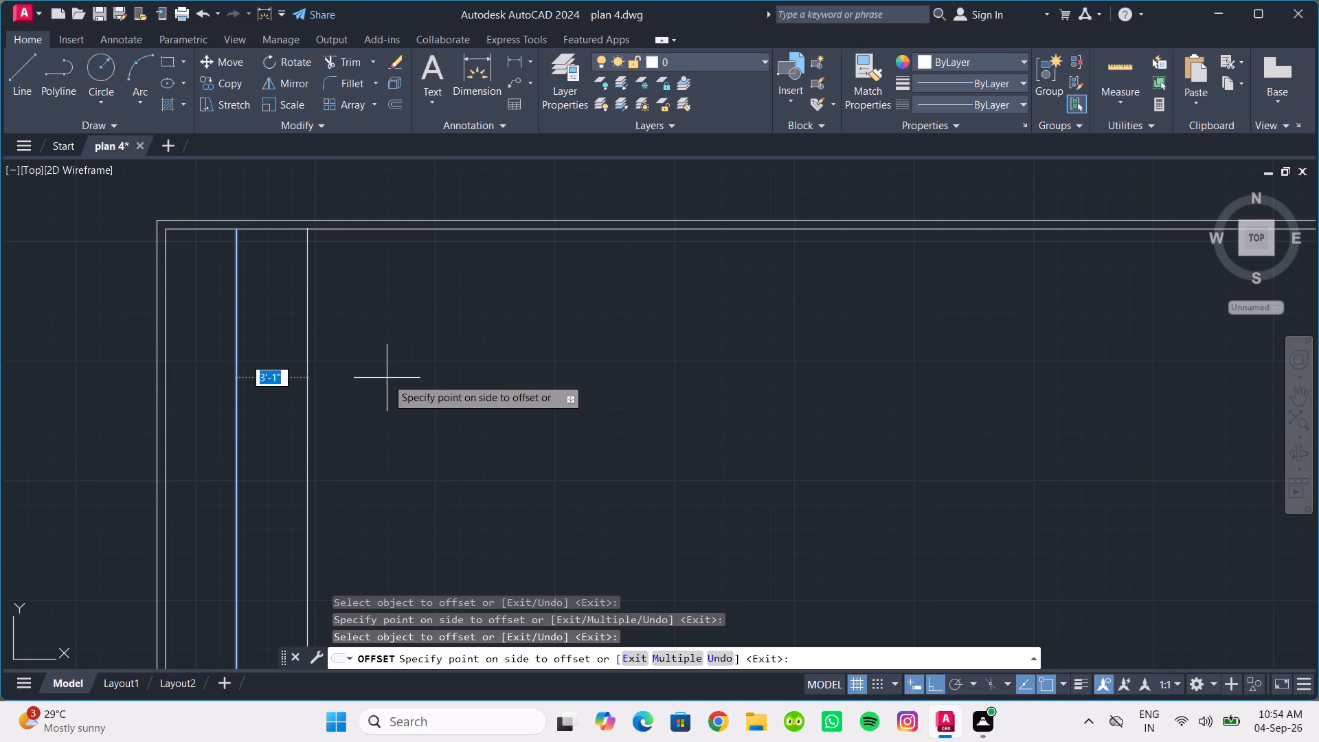
pyautogui.press('9')
pyautogui.press('Return')
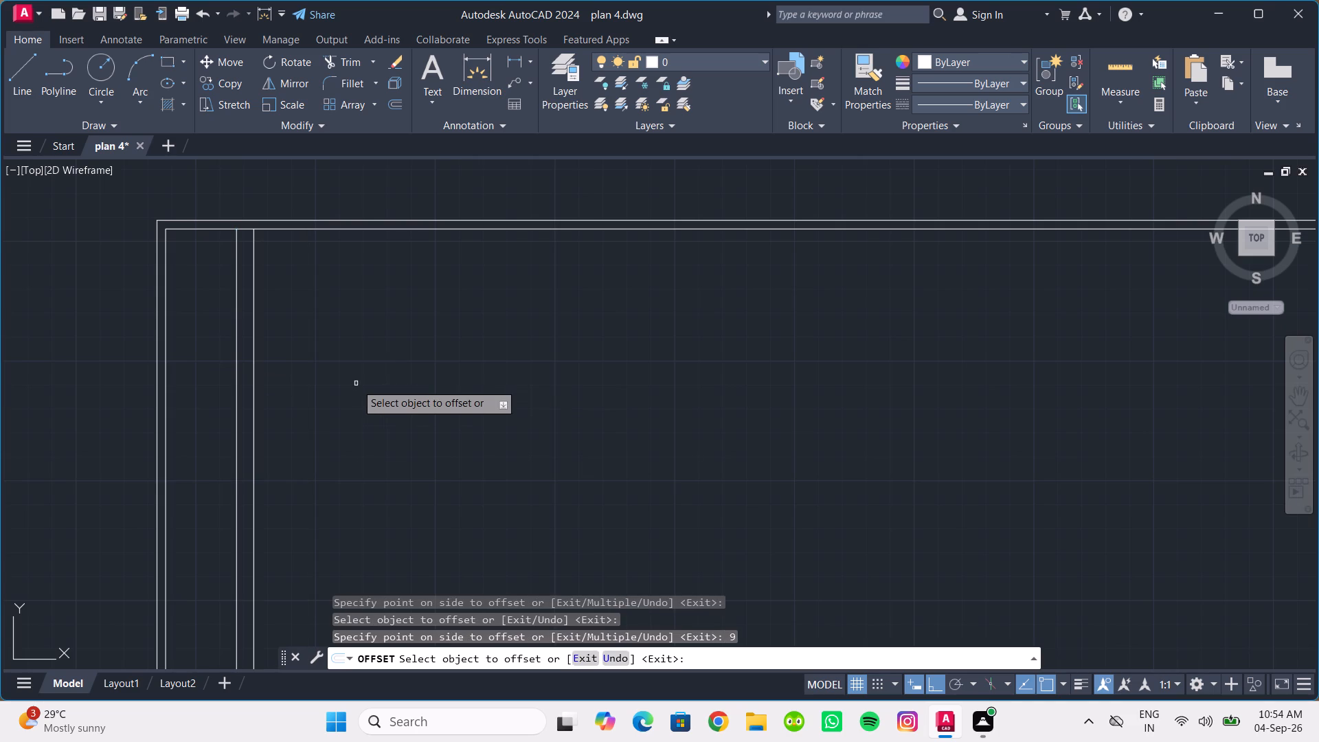
# Offset the 9" wall's right face 14' to the right, and offset the resulting line 4.5" to form the first partition.
pyautogui.click(255, 346)
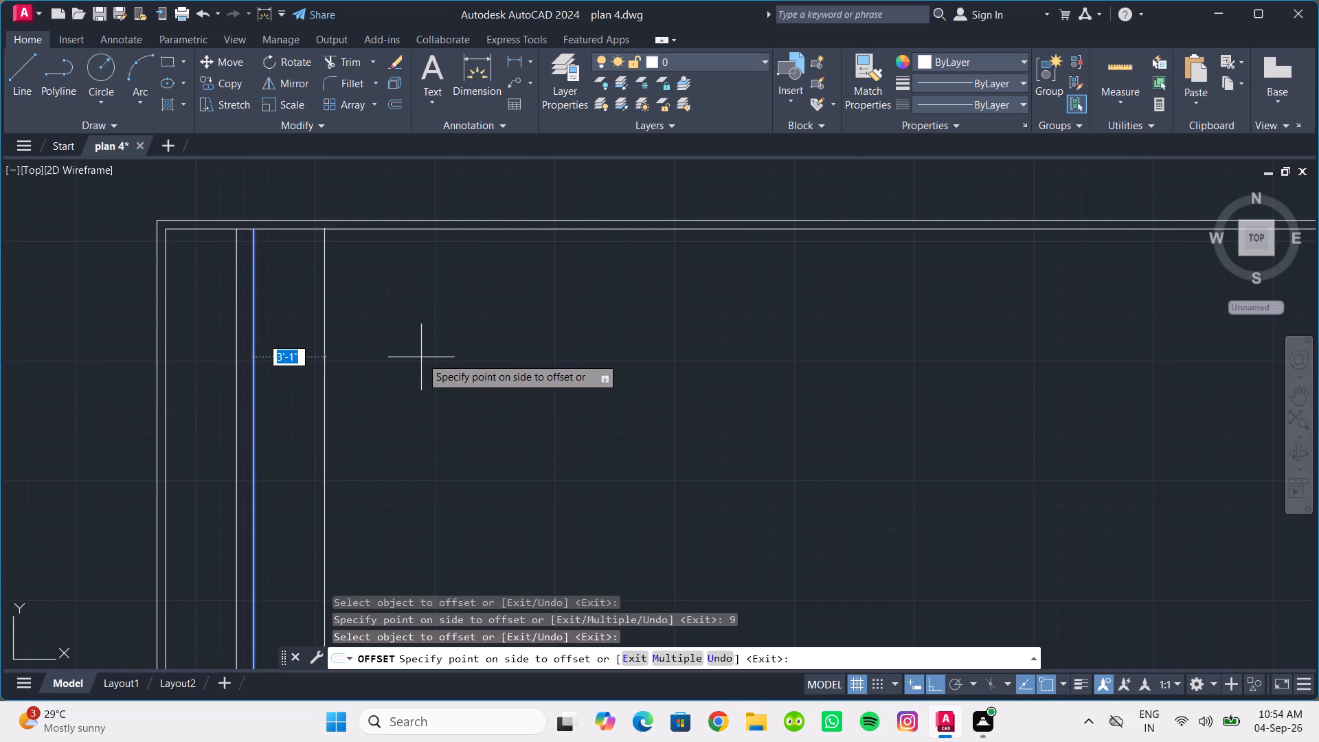
pyautogui.write("14'")
pyautogui.press('Return')
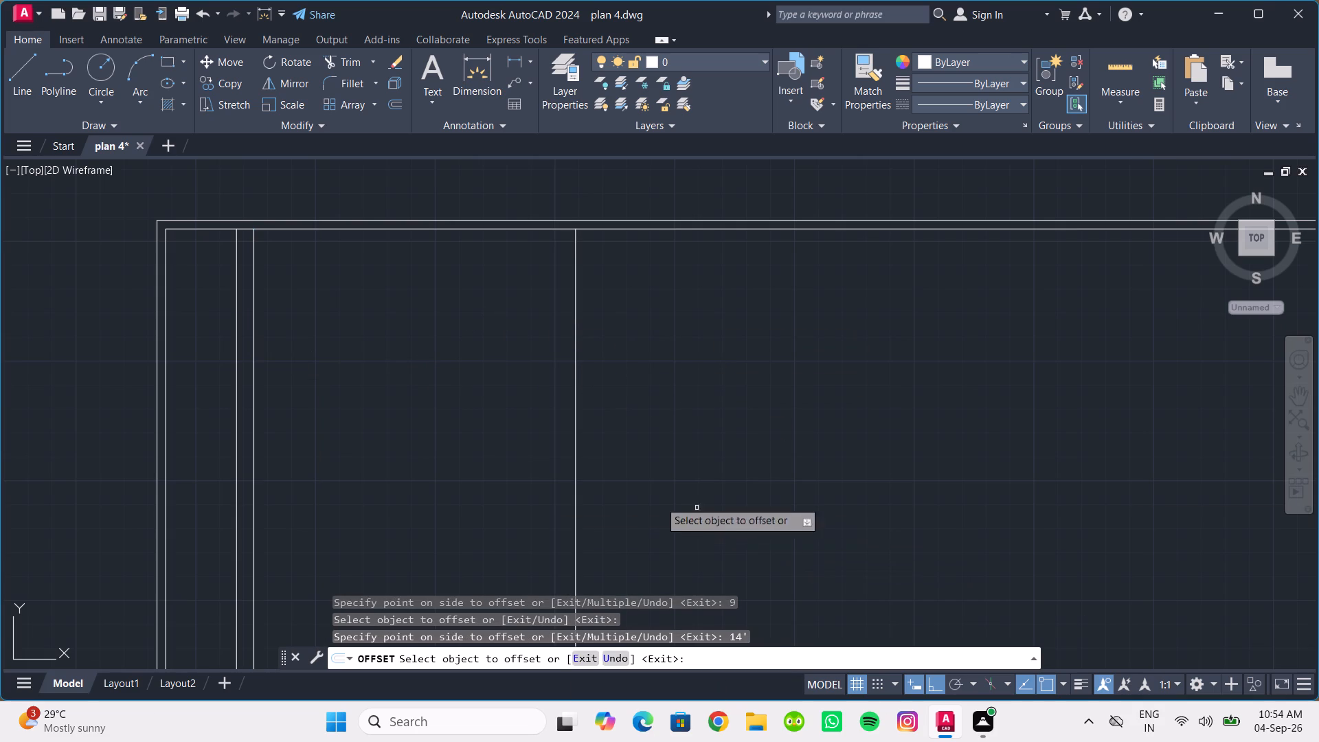
pyautogui.click(576, 409)
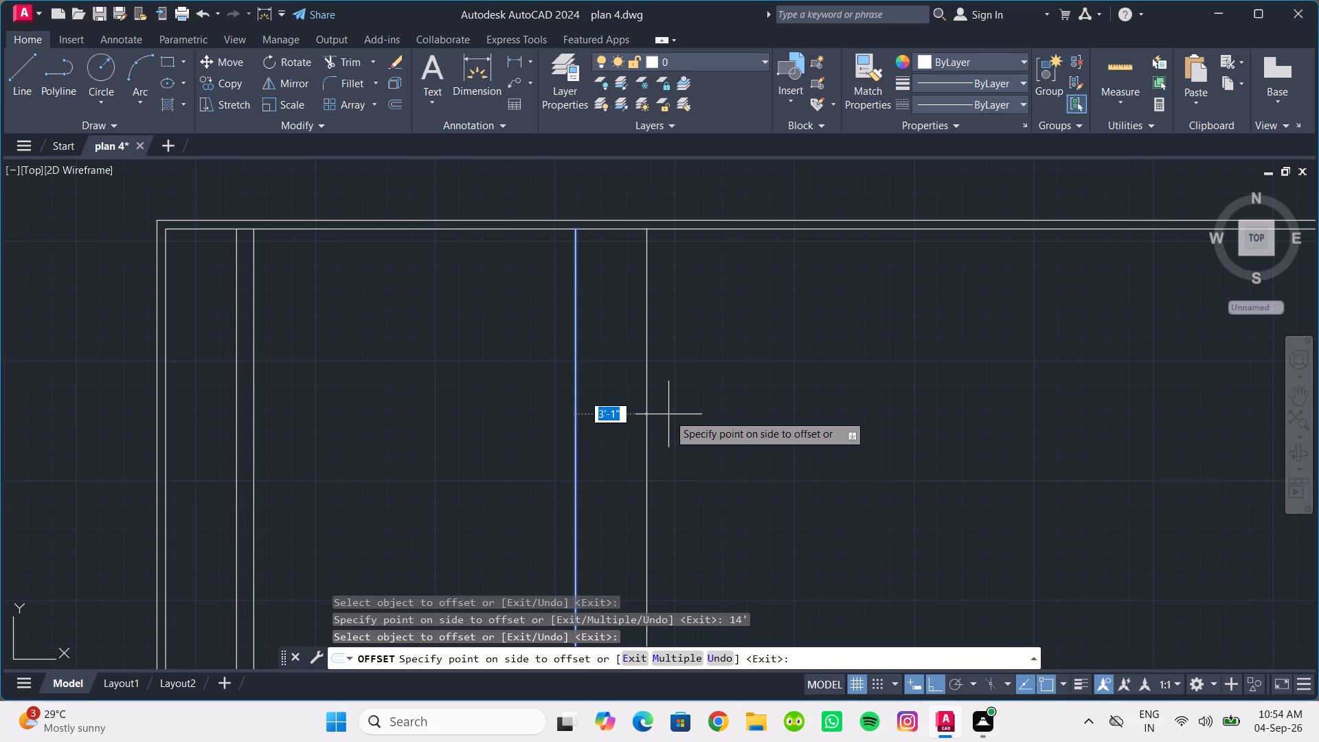
pyautogui.write('4.5')
pyautogui.press('Return')
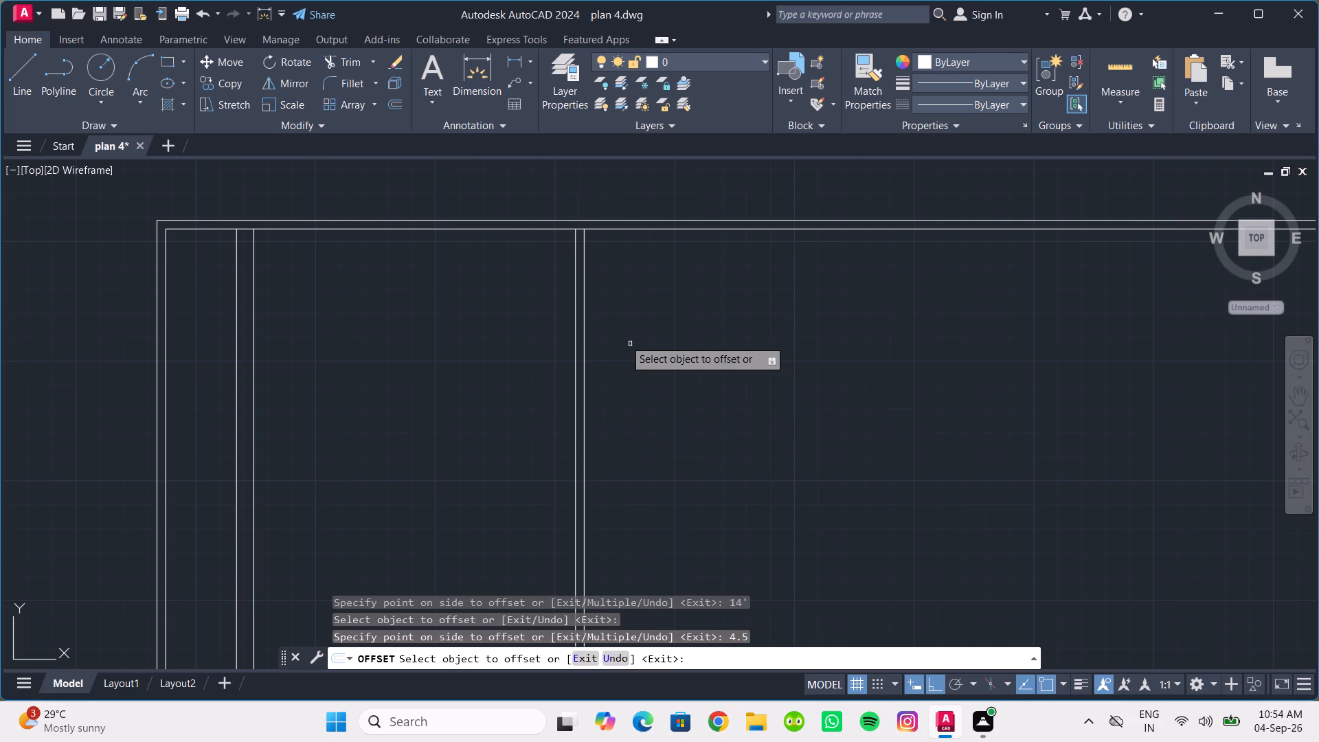
# Offset the first partition's right face 14' to the right, and offset the resulting line 4.5" to form the second partition.
pyautogui.click(583, 302)
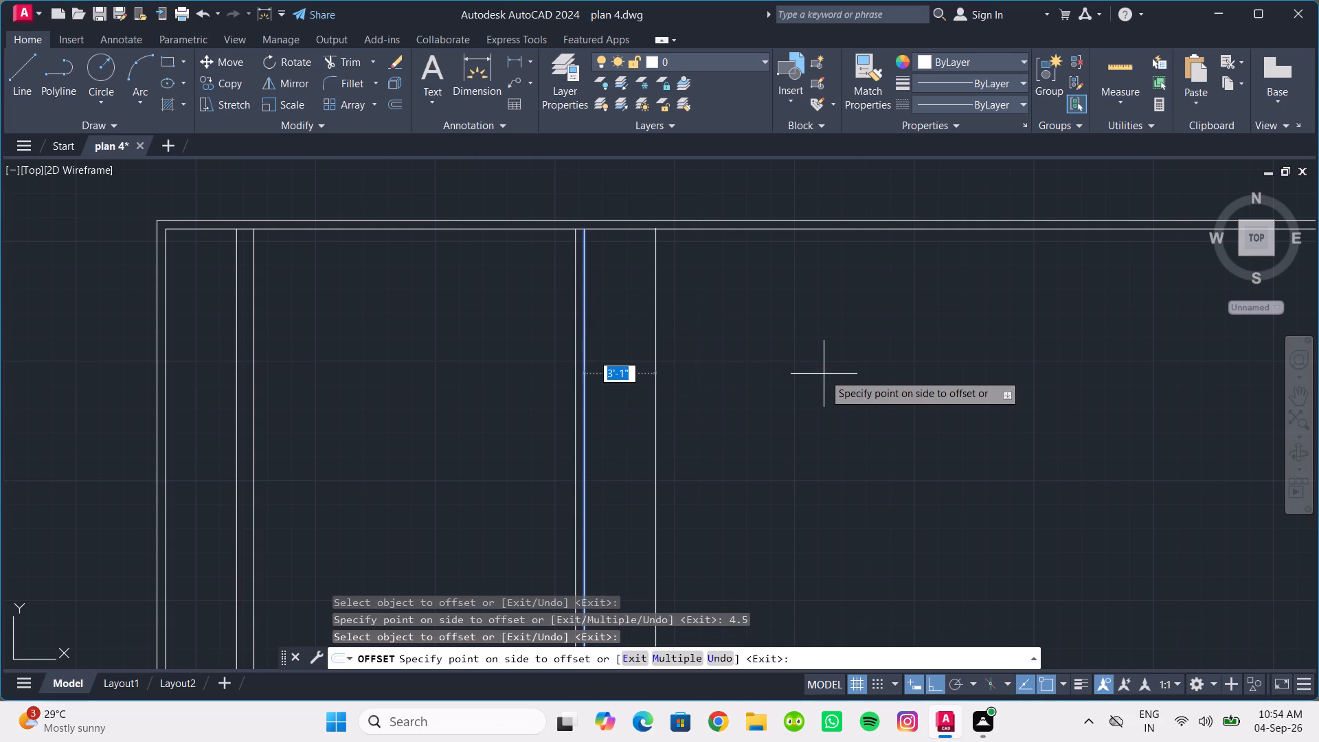
pyautogui.write("14'")
pyautogui.press('Return')
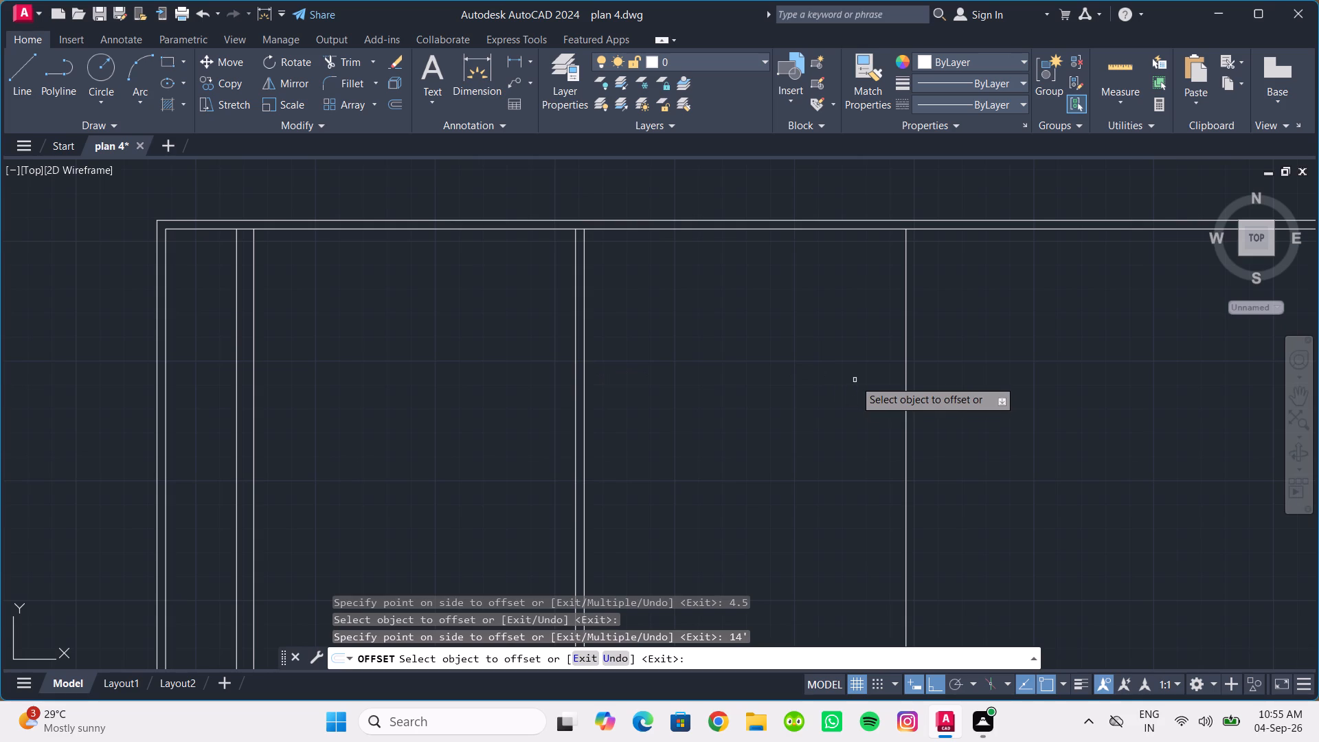
pyautogui.click(906, 377)
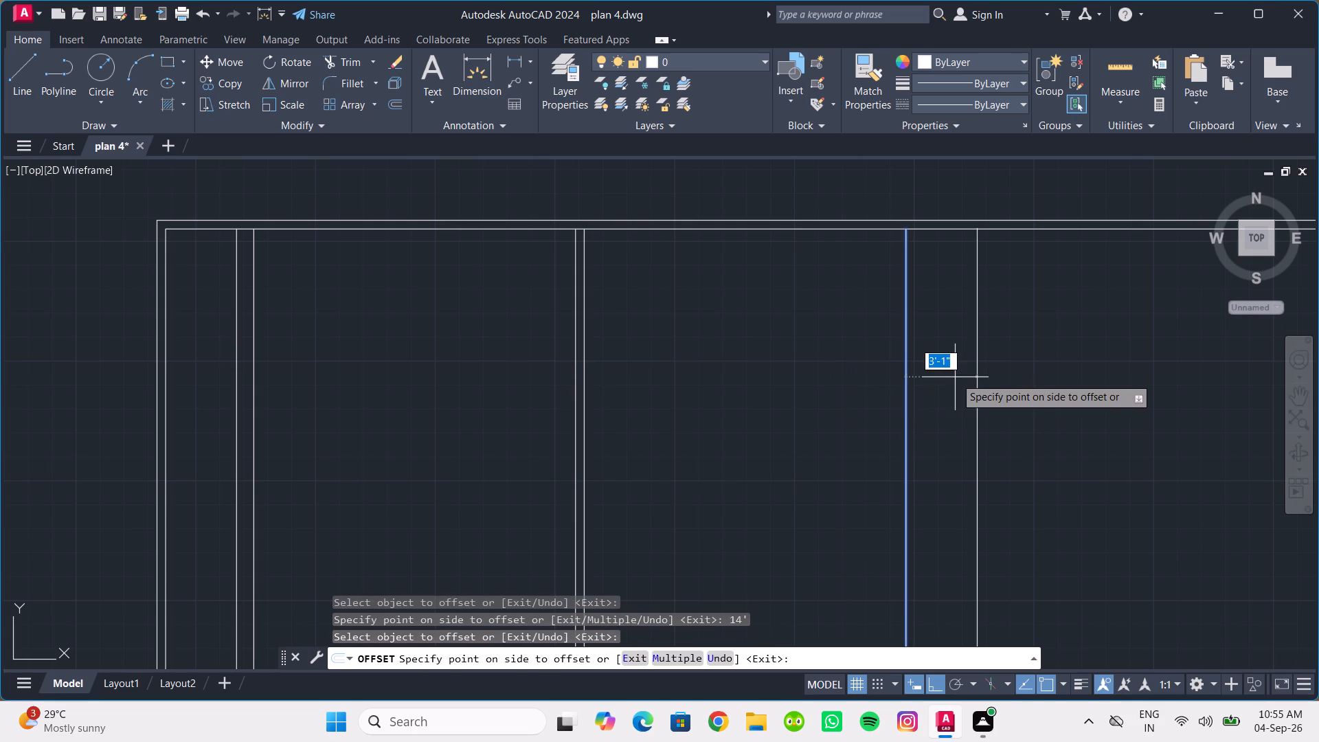
pyautogui.write('4.5')
pyautogui.press('Return')
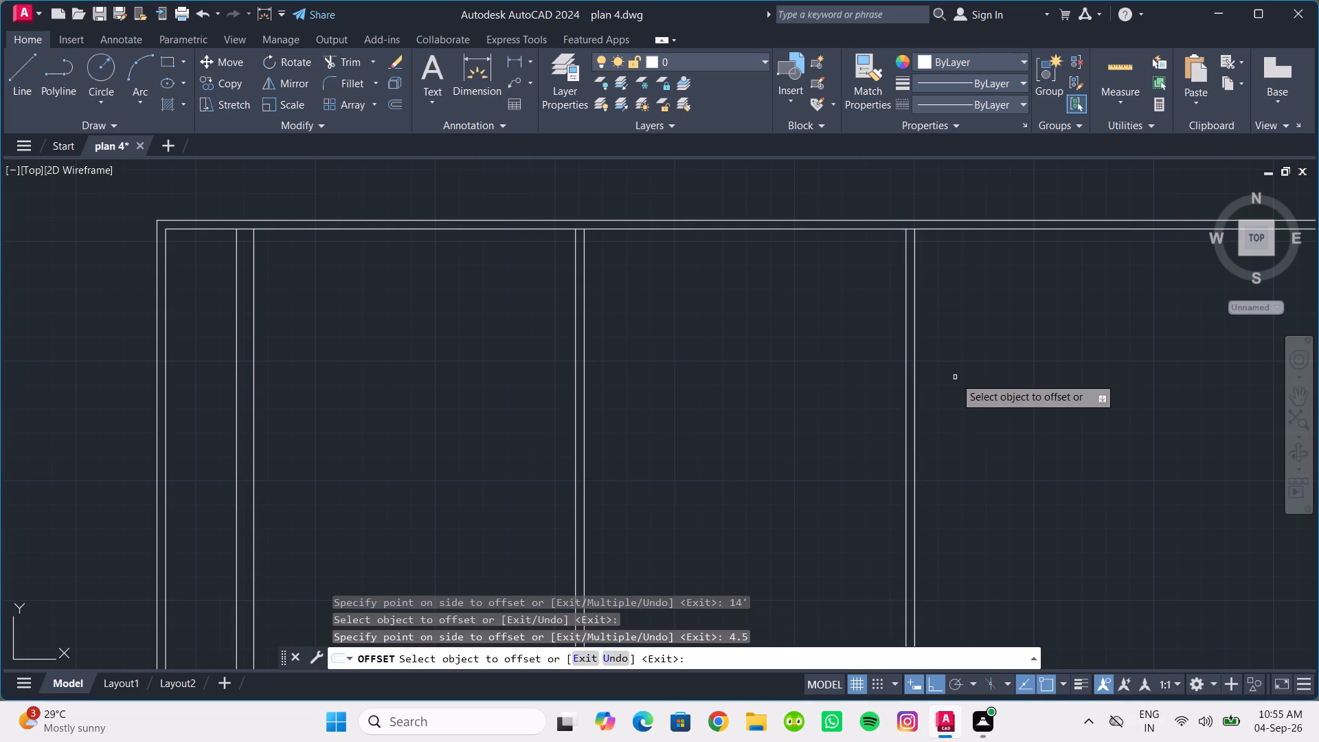
# Offset the second partition's right face 4' to the right, and offset the resulting line 9" further to form another vertical wall.
pyautogui.click(914, 337)
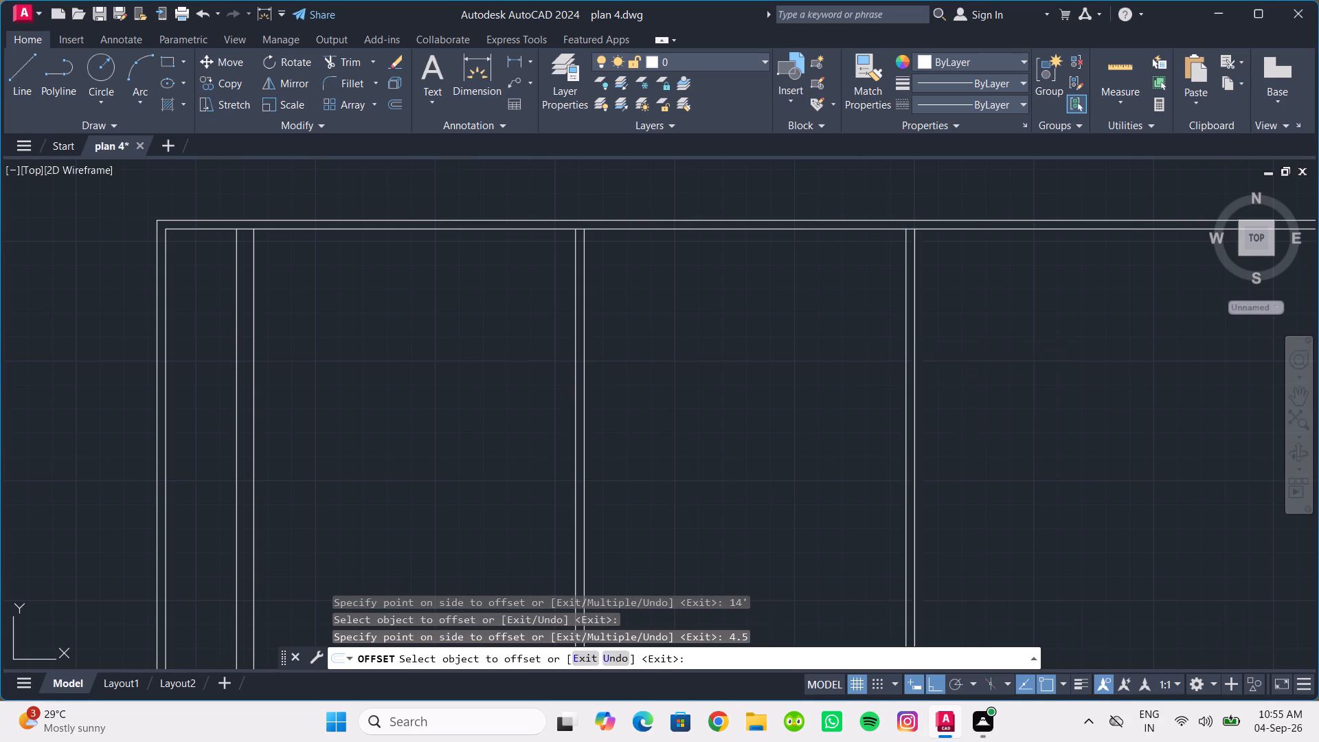
pyautogui.write("4'")
pyautogui.press('Return')
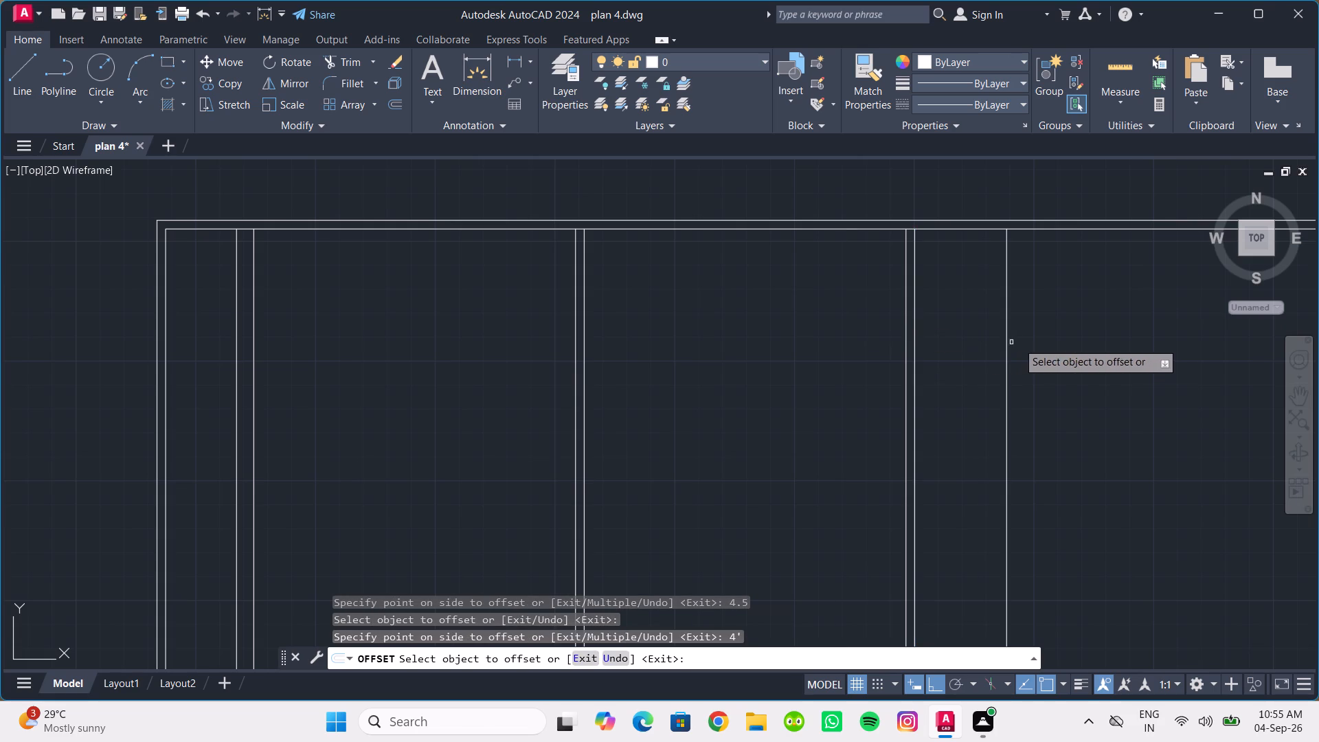
pyautogui.click(1008, 328)
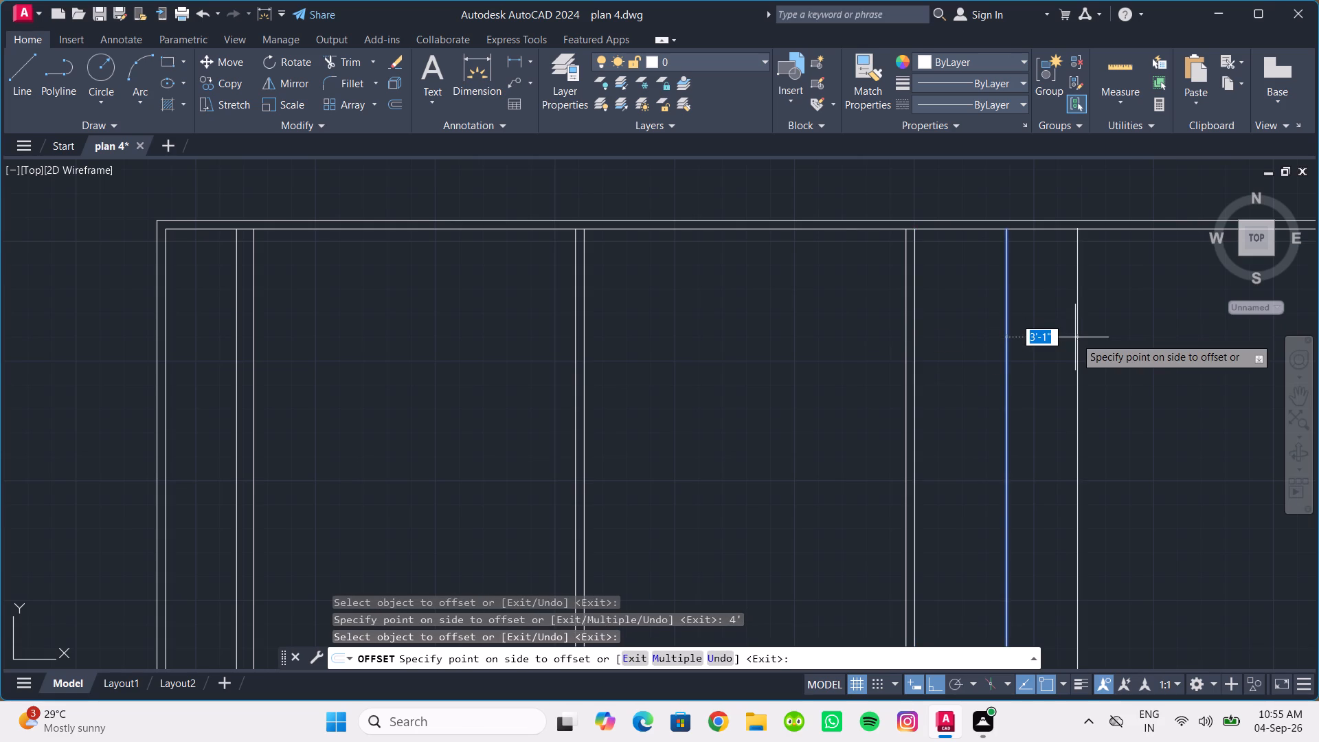
pyautogui.press('9')
pyautogui.press('Return')
pyautogui.press('Escape')
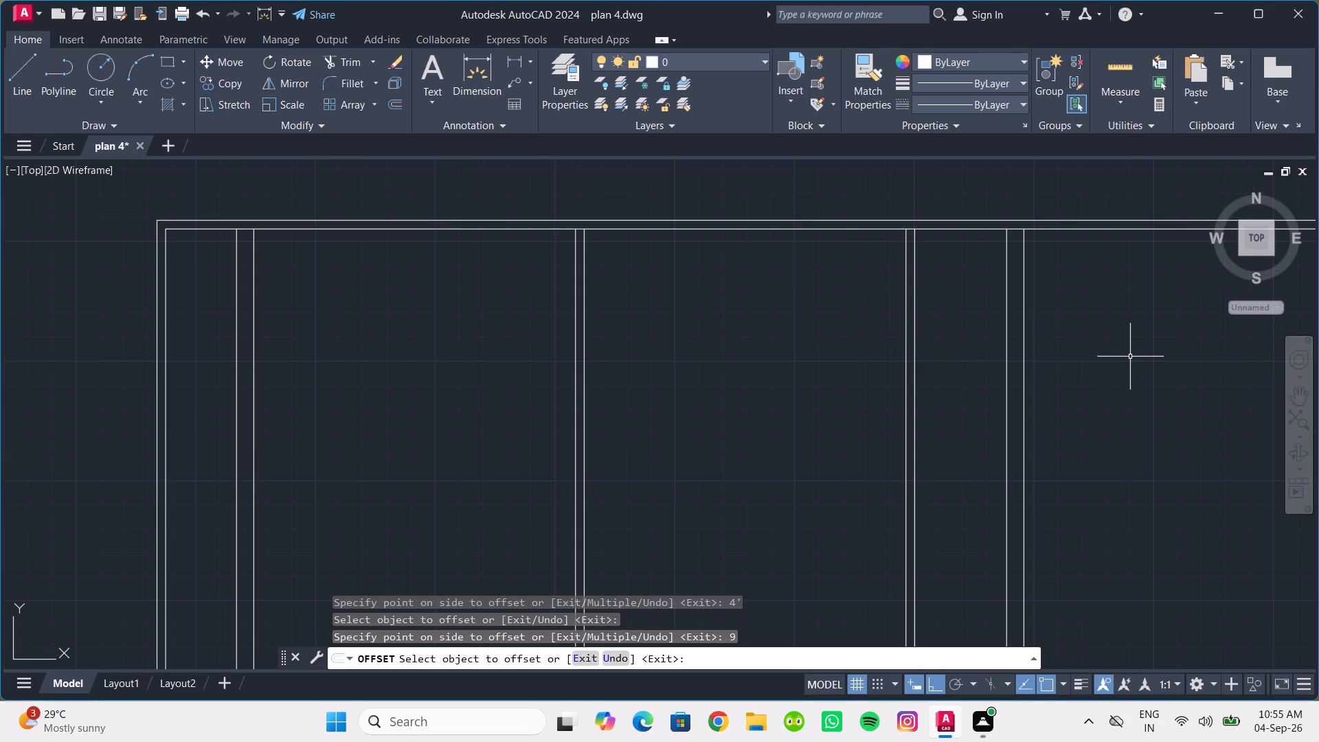
pyautogui.press('Escape')
pyautogui.press('Escape')
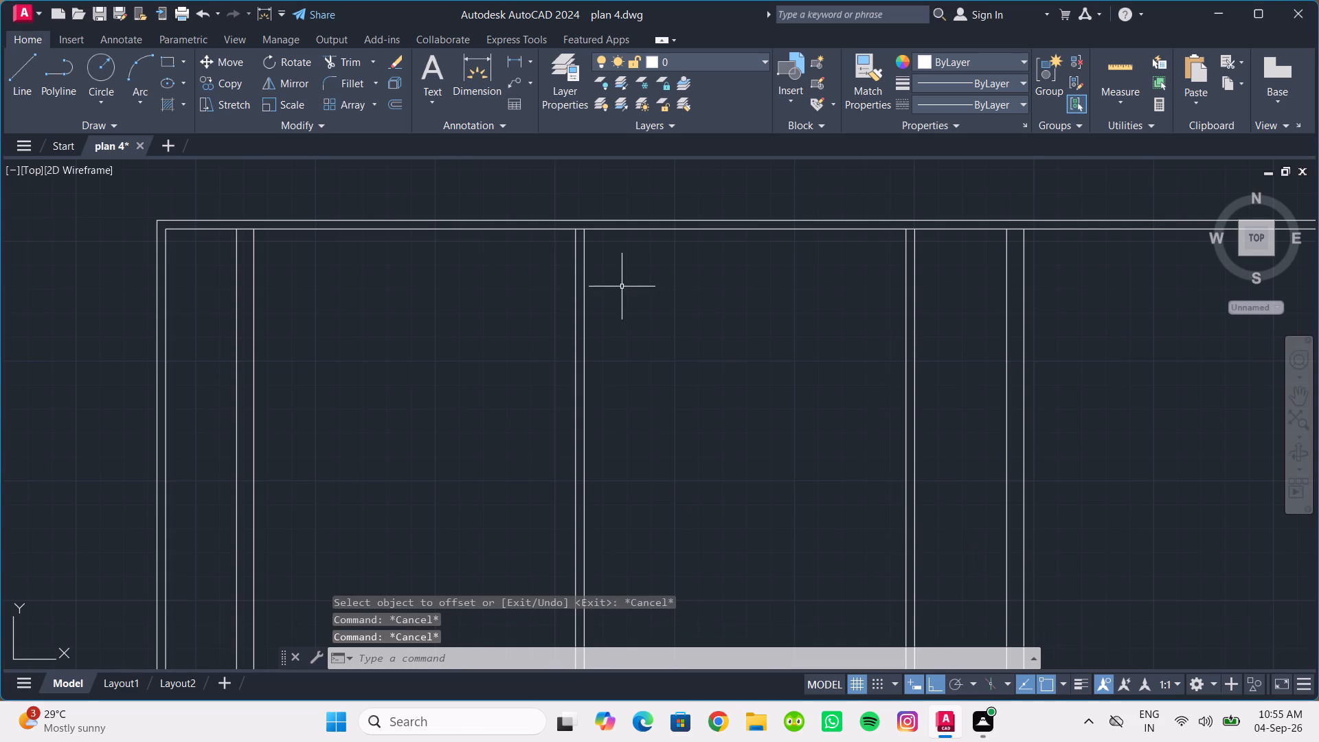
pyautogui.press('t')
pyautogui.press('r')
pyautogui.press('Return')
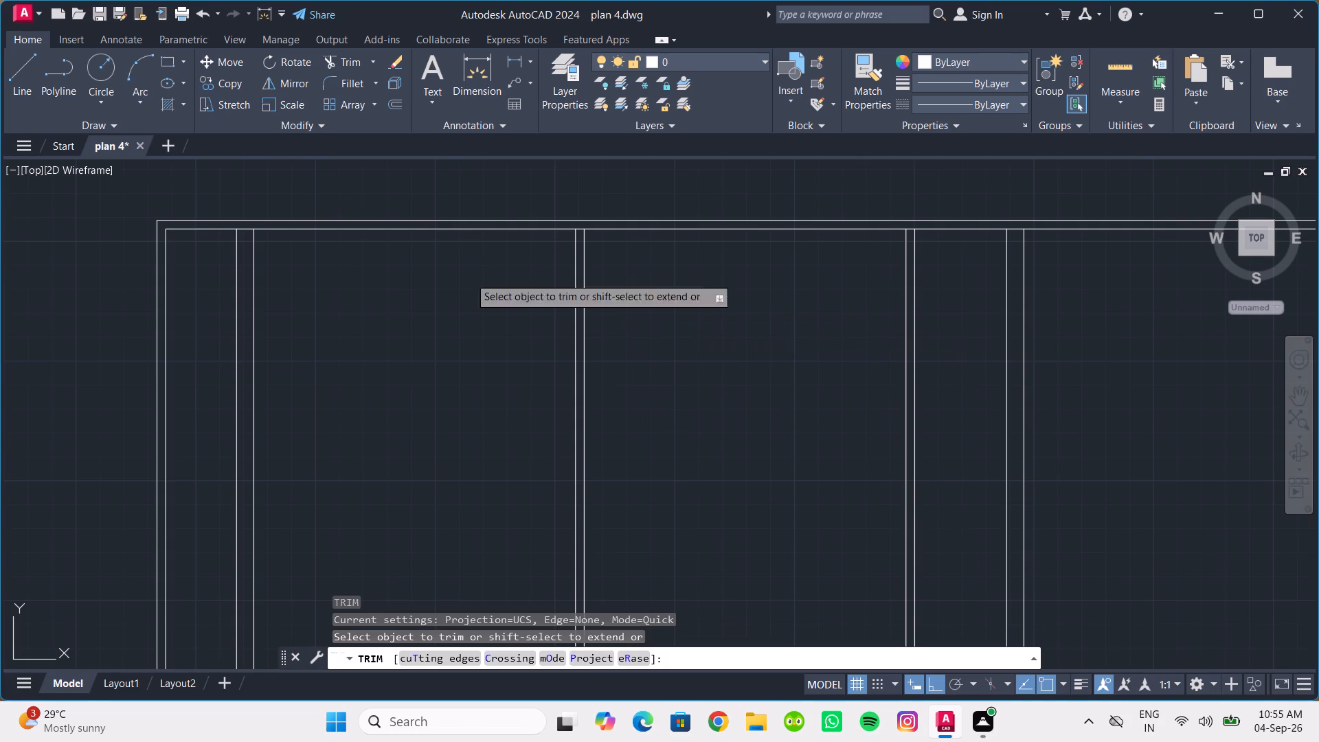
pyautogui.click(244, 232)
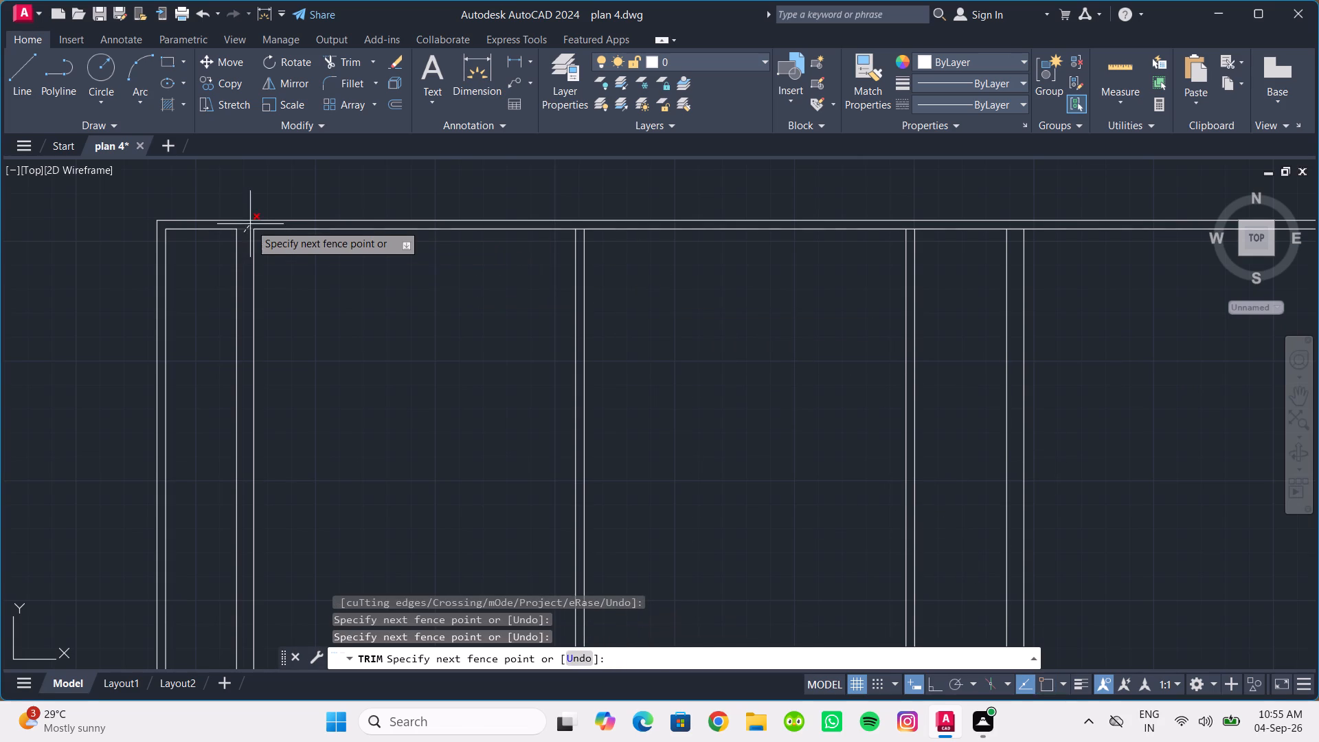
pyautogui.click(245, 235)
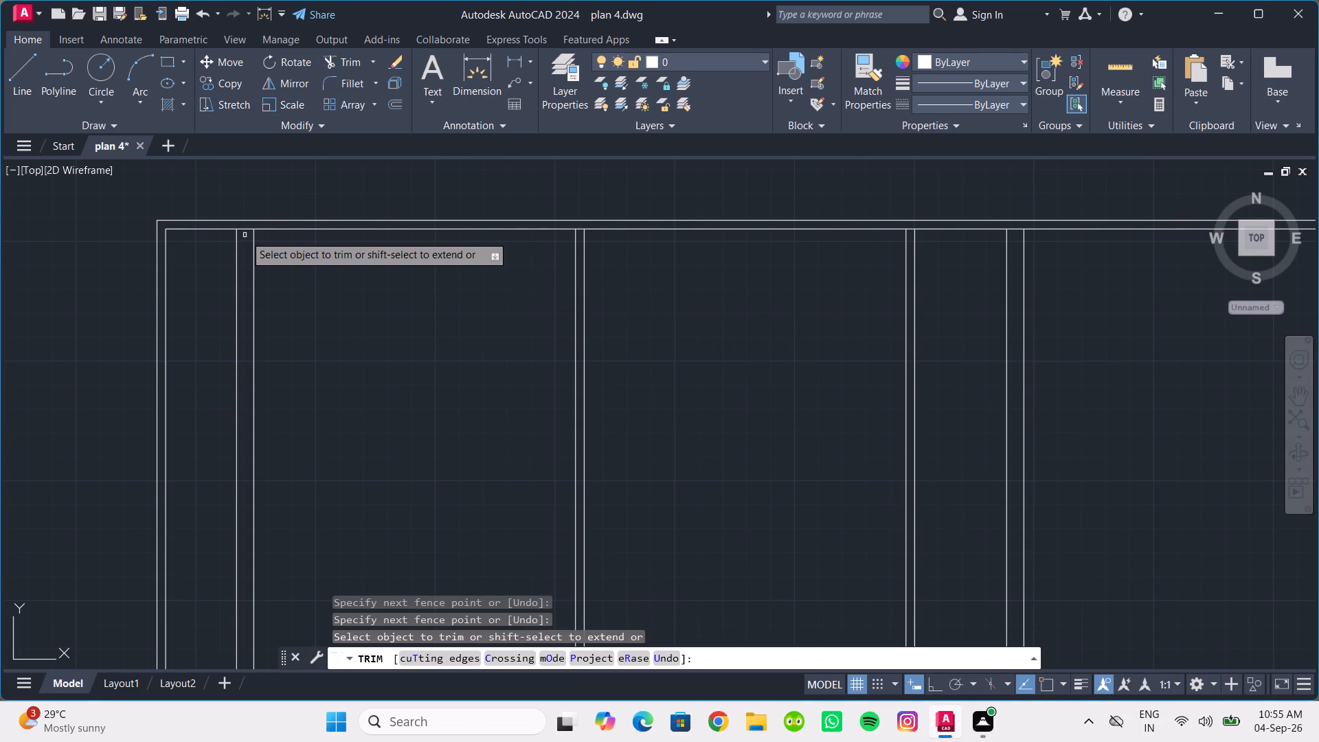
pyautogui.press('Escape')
# Offset the top wall's inner line 11'6" down into the plan, and offset the resulting line 4.5" to form a horizontal partition.
pyautogui.scroll(-1, 298, 282)
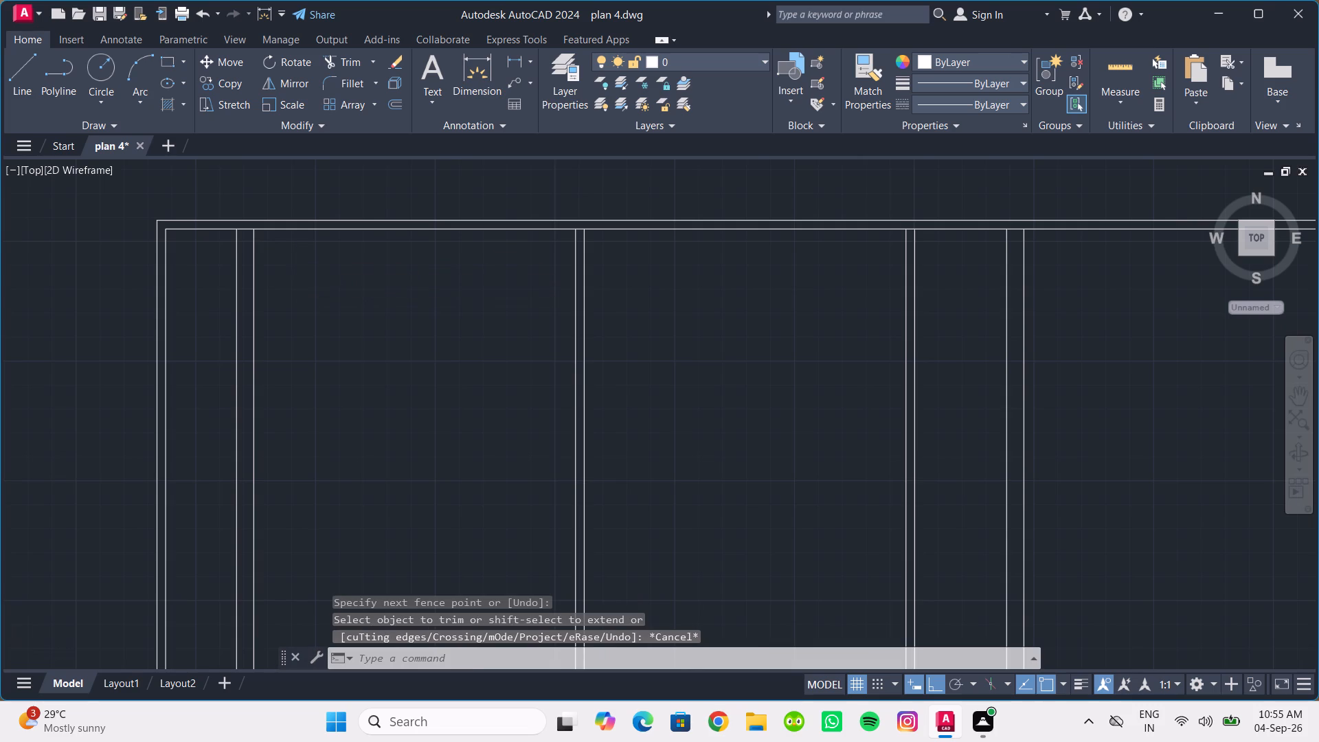
pyautogui.moveTo(298, 282); pyautogui.dragTo(295, 273, button='middle')
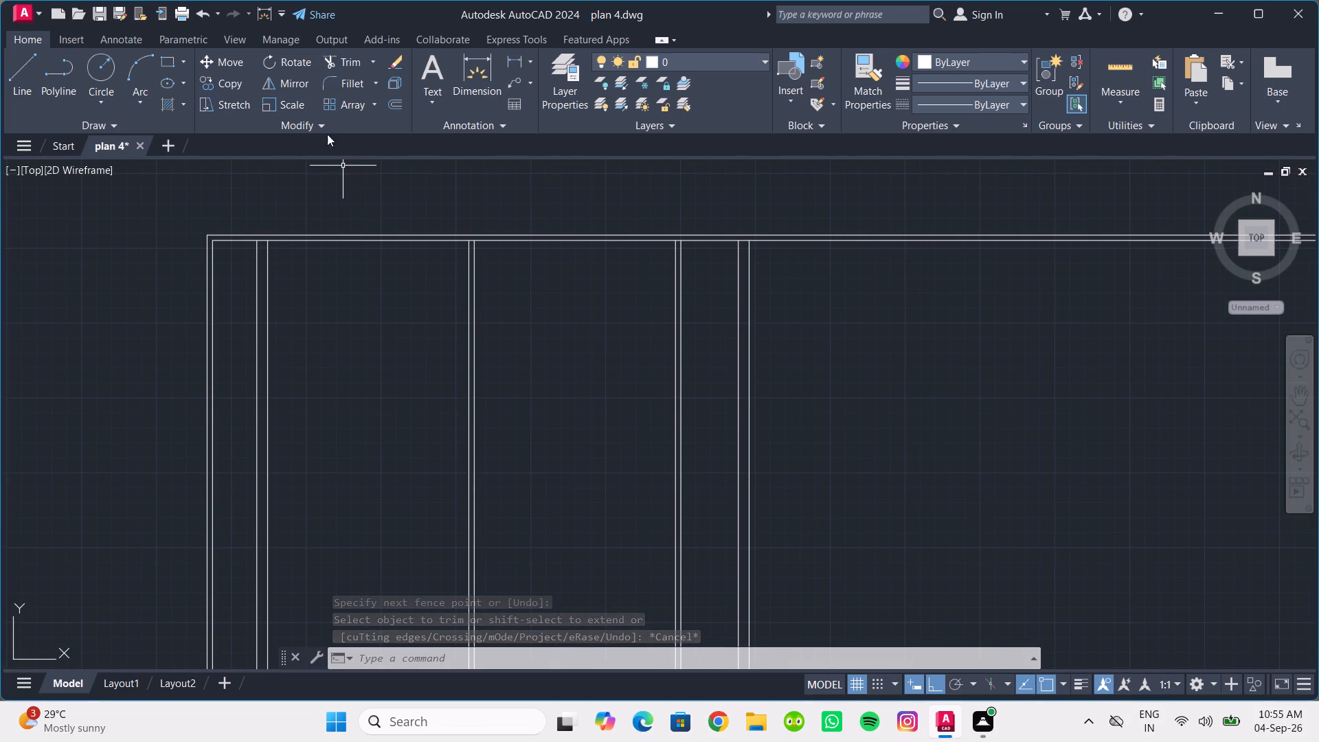
pyautogui.click(396, 102)
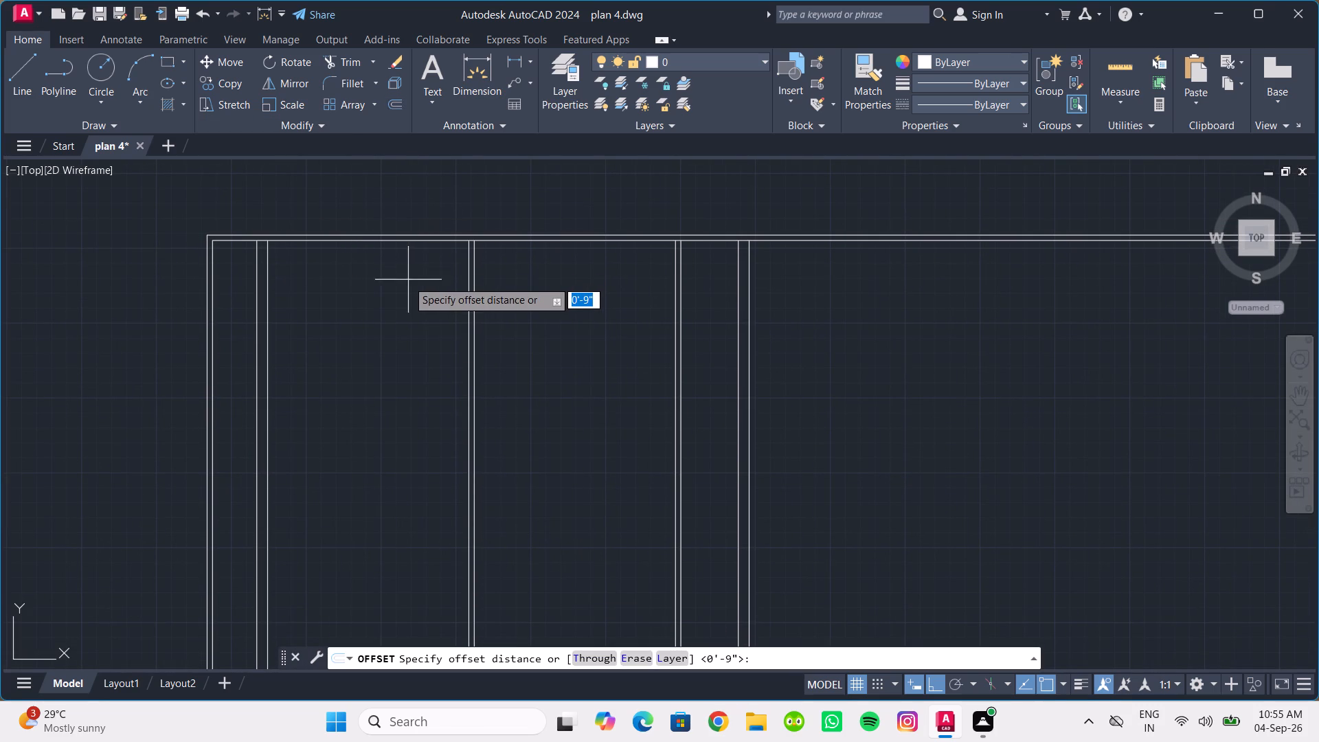
pyautogui.write('11\'6"')
pyautogui.press('Return')
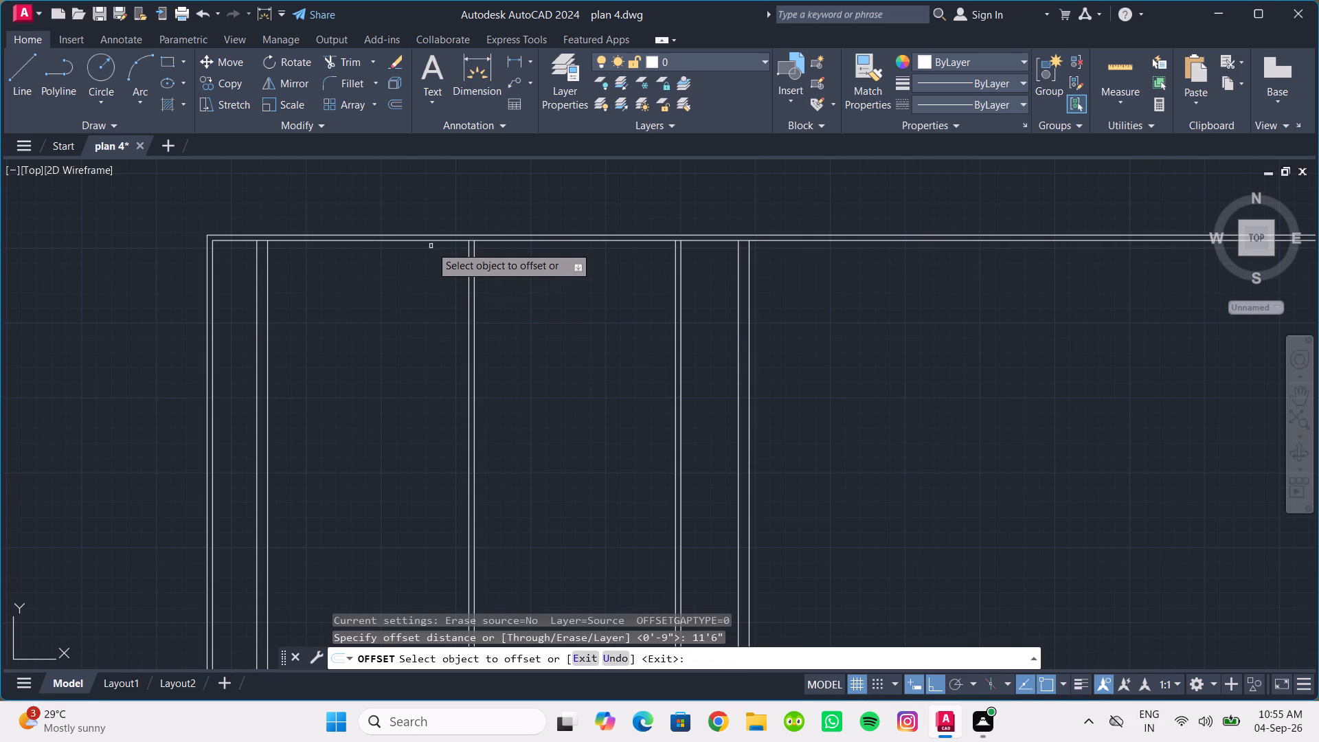
pyautogui.click(429, 238)
pyautogui.click(437, 314)
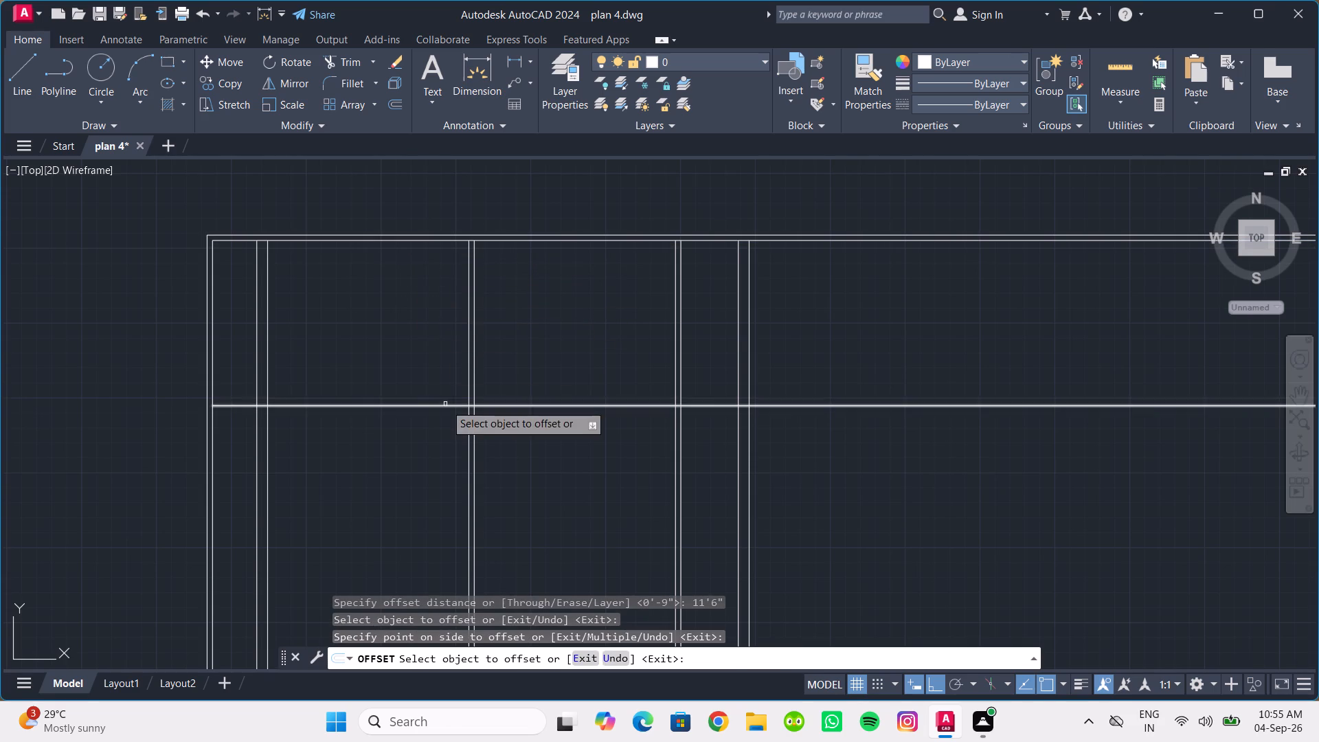
pyautogui.click(445, 404)
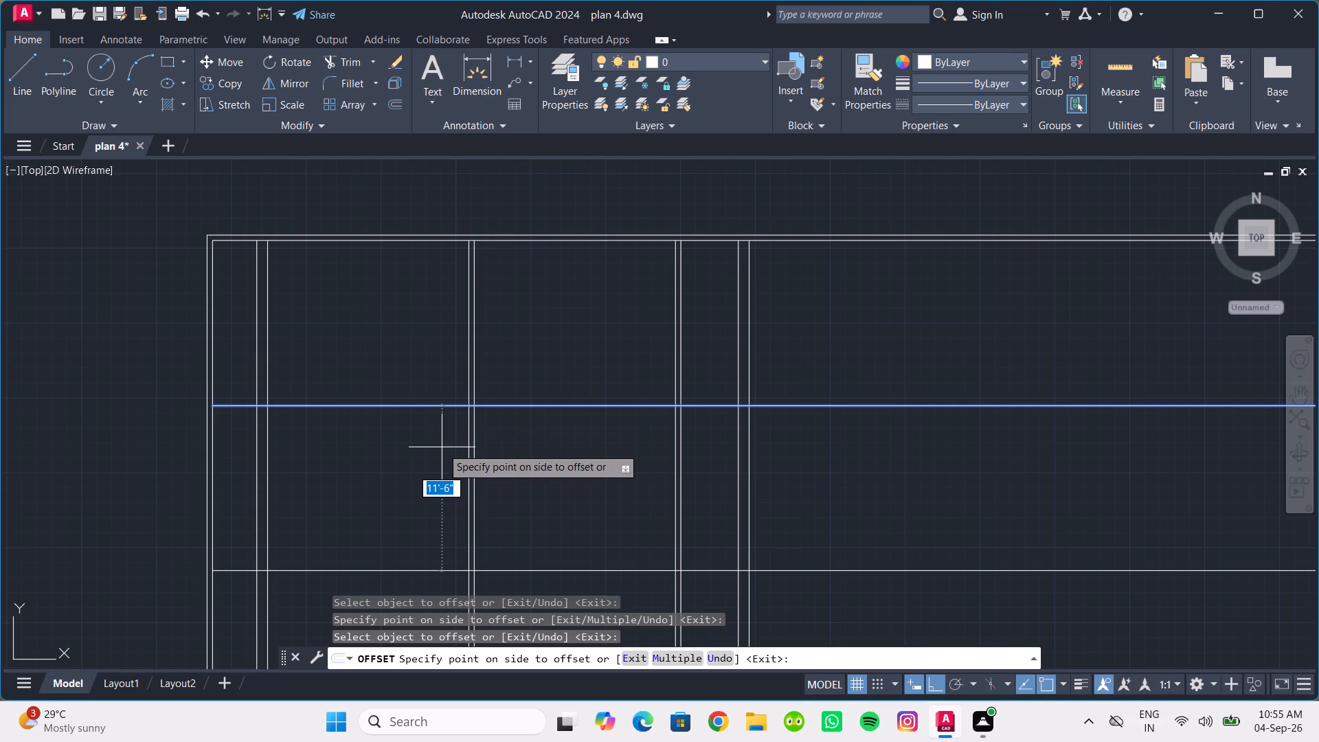
pyautogui.write('4.5')
pyautogui.press('Return')
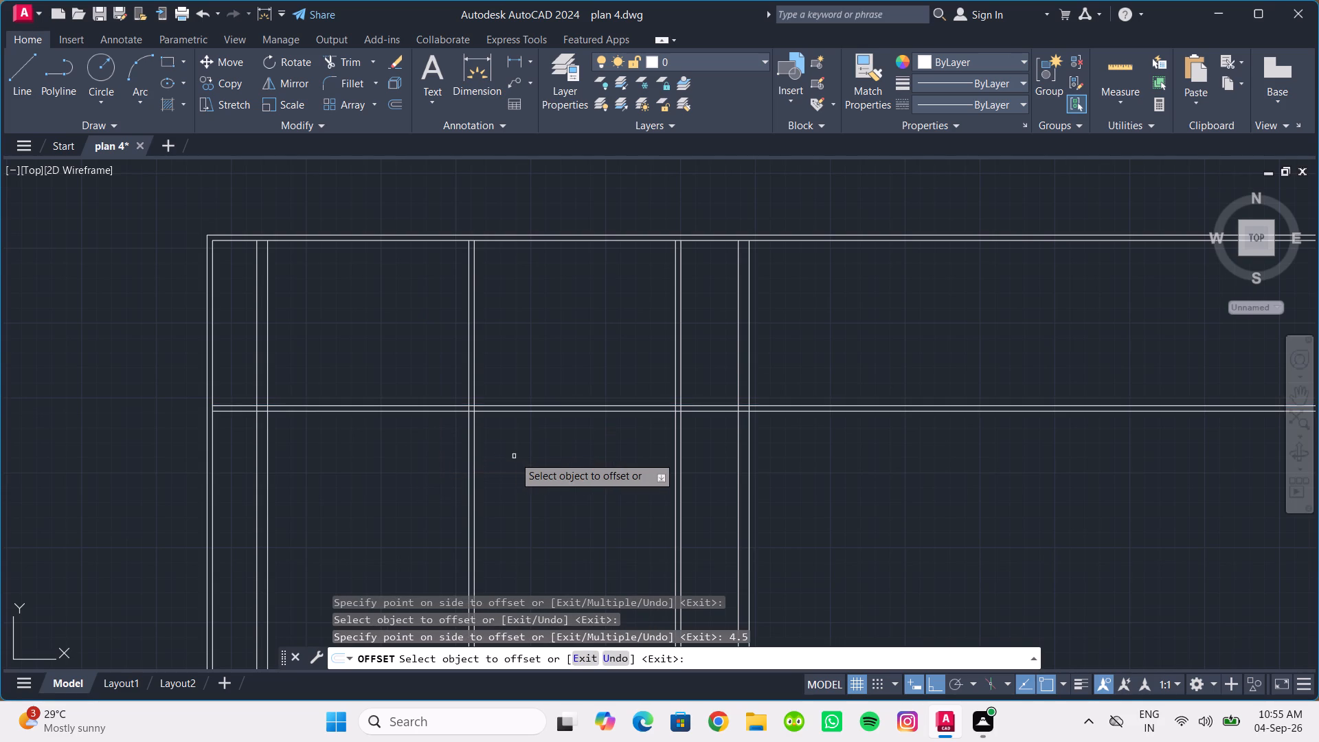
# Offset the top wall's inner line 7' downward, and offset the resulting line a further 9" to form a horizontal wall.
pyautogui.click(707, 240)
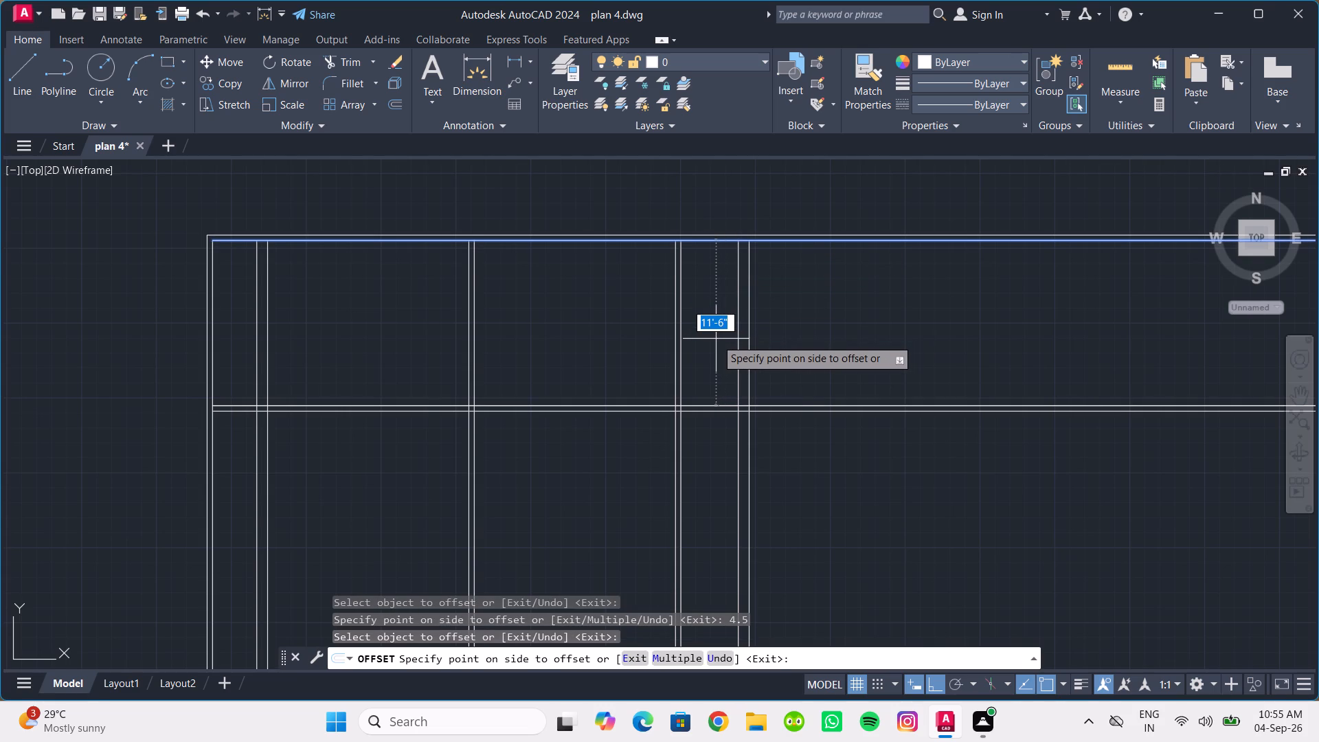
pyautogui.write("7'")
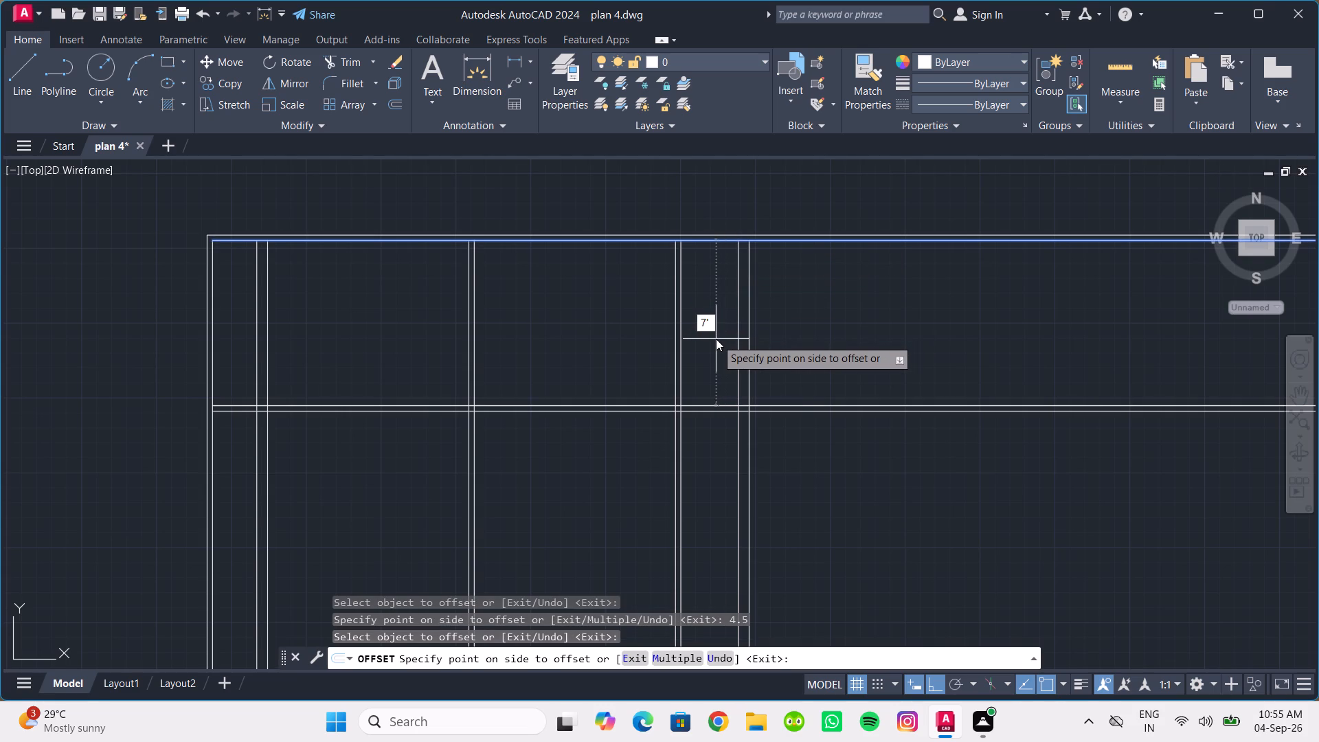
pyautogui.press('Return')
pyautogui.click(716, 339)
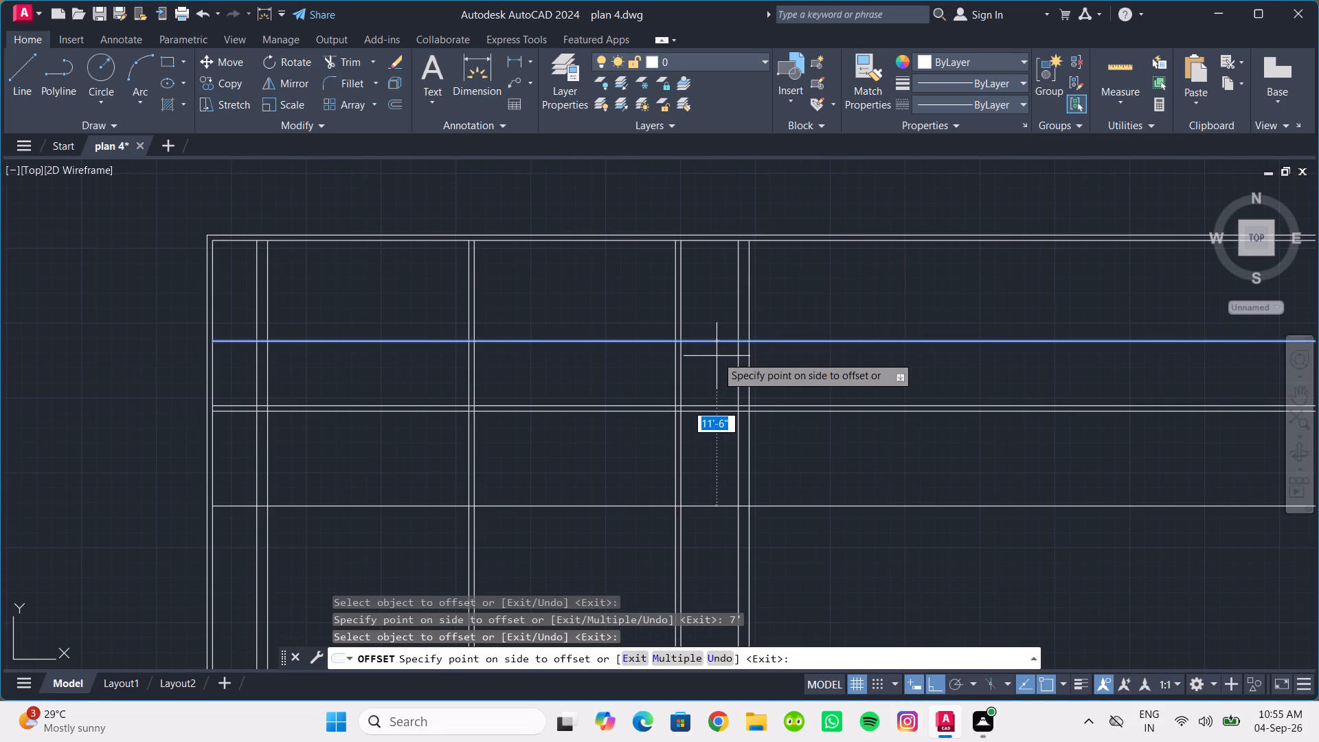
pyautogui.write('4.')
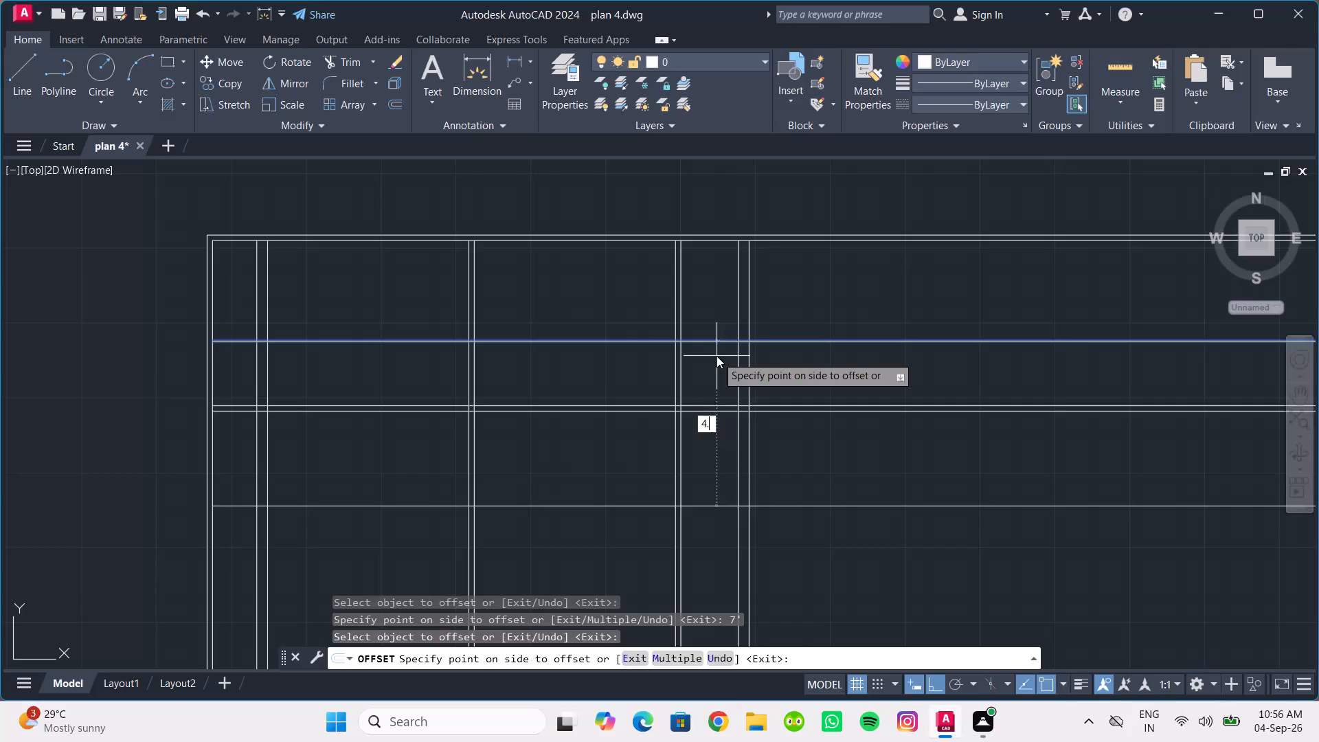
pyautogui.press('BackSpace')
pyautogui.press('BackSpace')
pyautogui.press('BackSpace')
pyautogui.press('9')
pyautogui.press('Return')
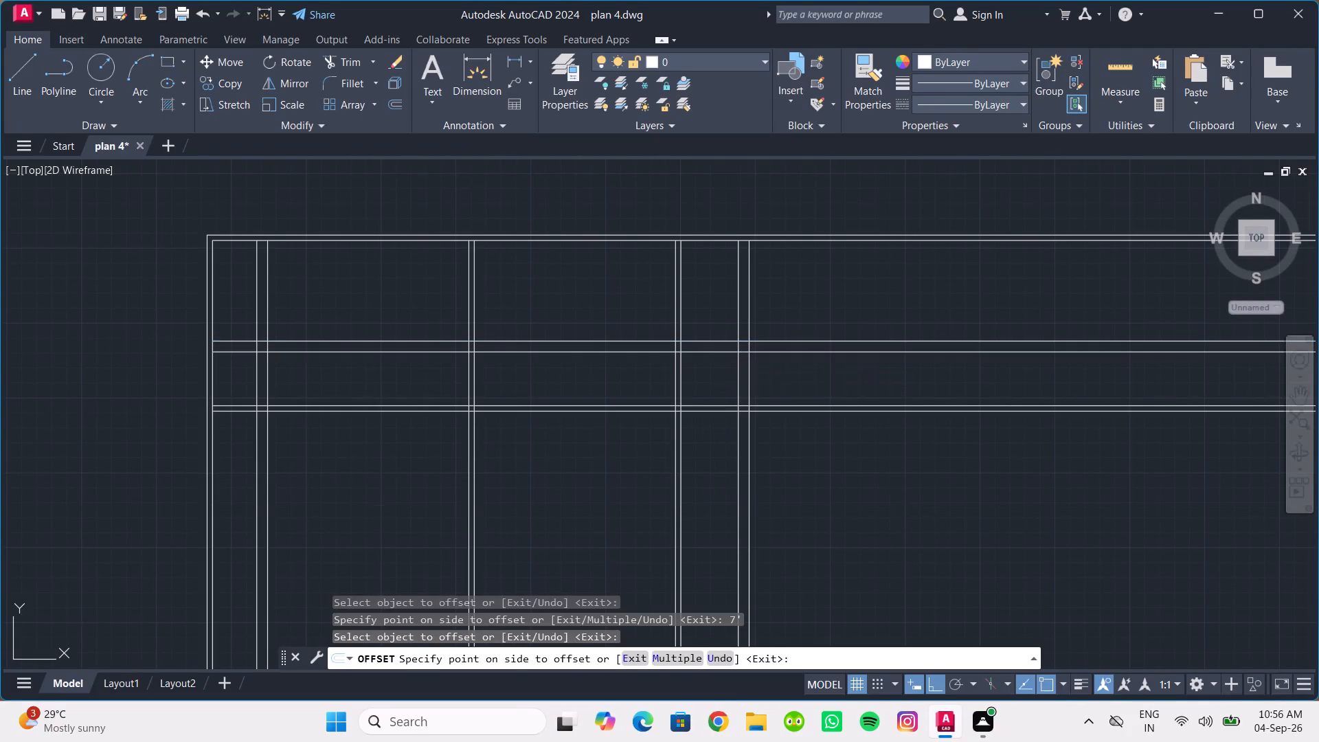
pyautogui.press('Escape')
pyautogui.press('Escape')
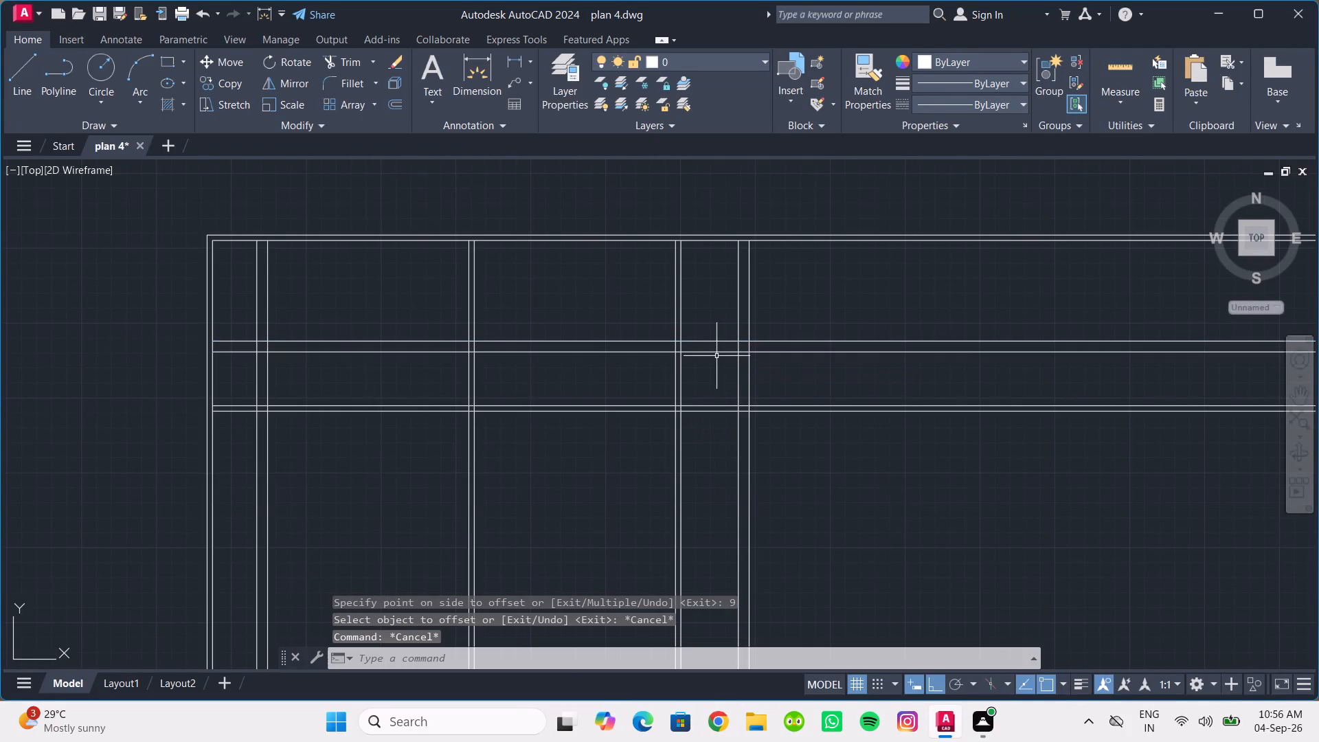
# Trim both lines of the 9" horizontal wall from the left outer wall across to the first partition.
pyautogui.write('tr')
pyautogui.press('Return')
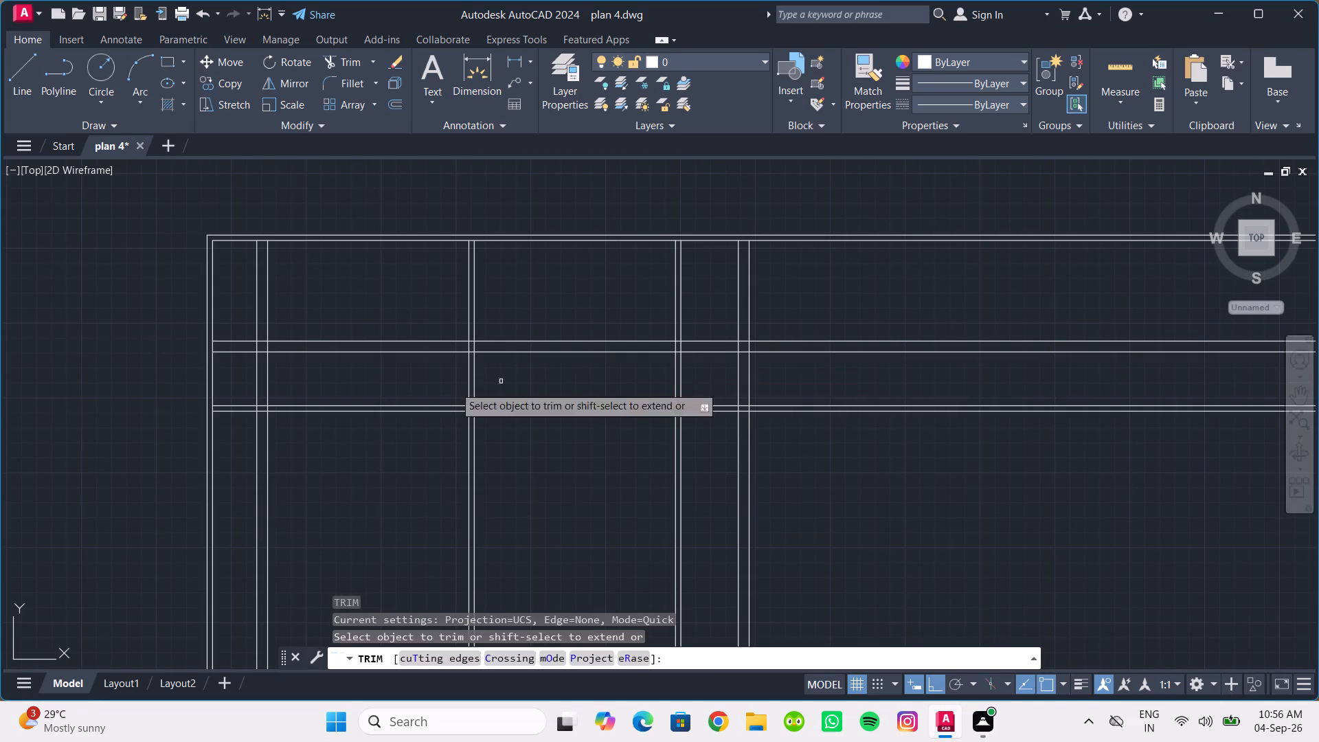
pyautogui.moveTo(240, 365); pyautogui.dragTo(232, 327)
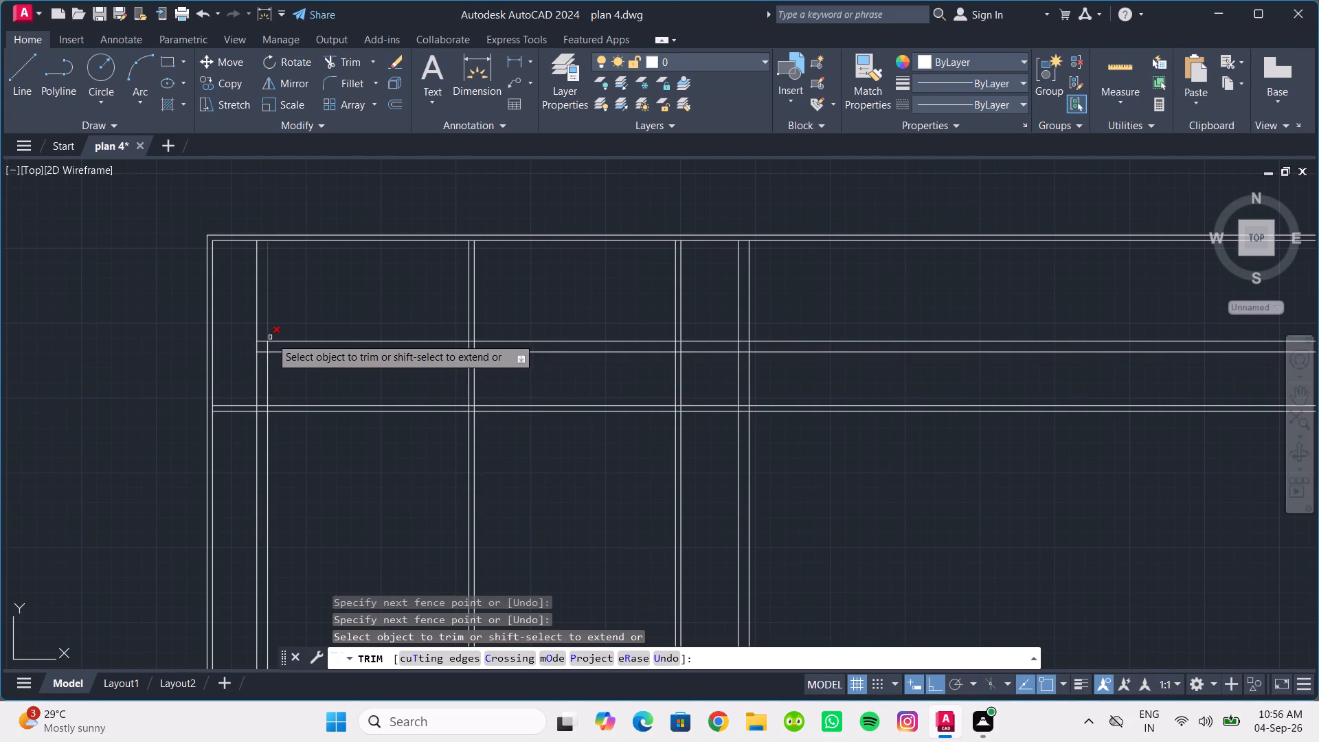
pyautogui.scroll(-1, 300, 368)
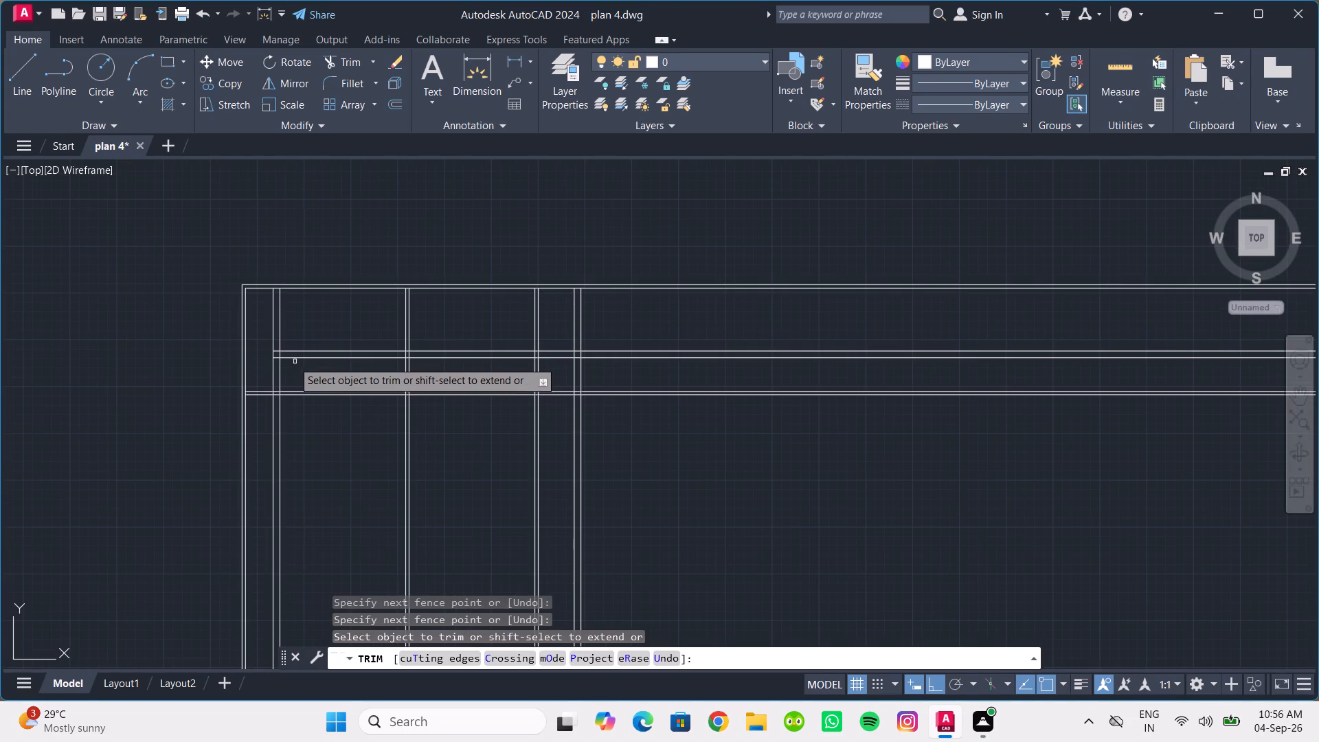
pyautogui.scroll(4, 284, 357)
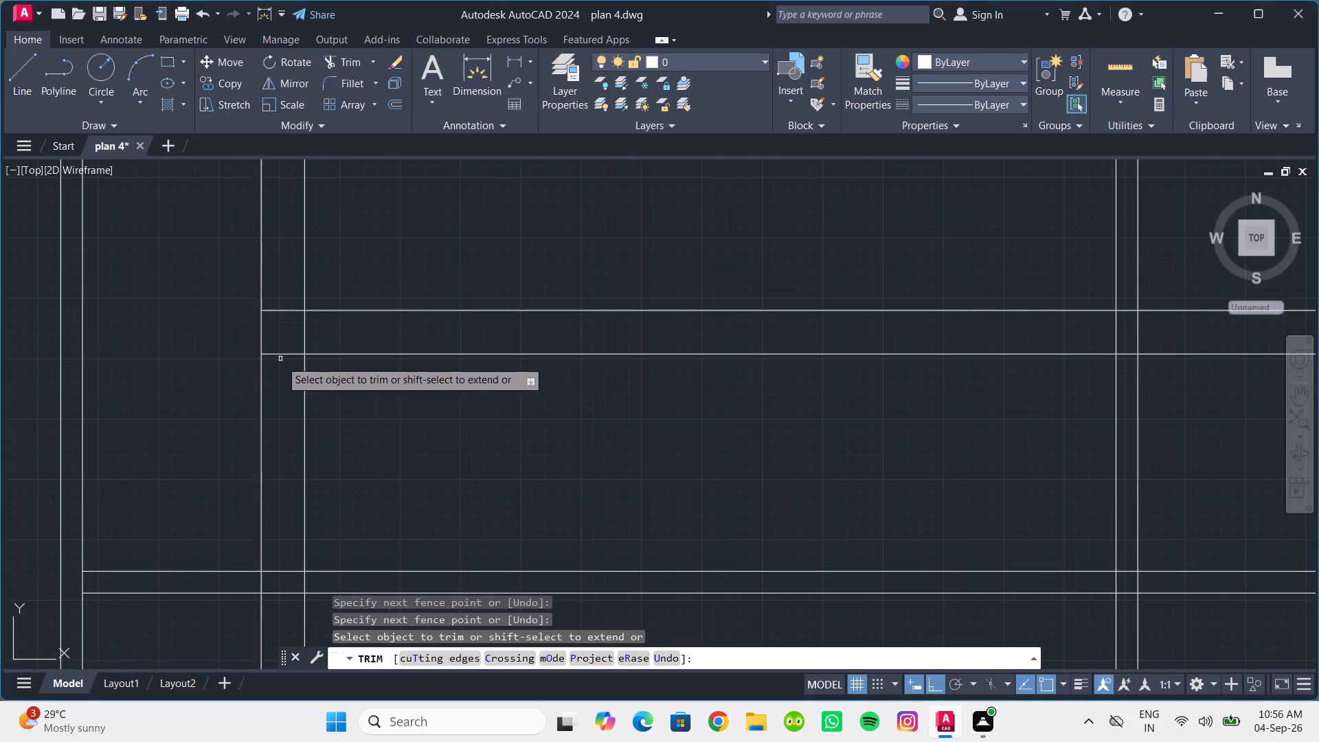
pyautogui.moveTo(275, 372); pyautogui.dragTo(279, 301)
pyautogui.moveTo(357, 397); pyautogui.dragTo(378, 292)
# Trim the 9" horizontal wall's lines inside the first partition and between the first and second partitions.
pyautogui.scroll(-2, 414, 341)
pyautogui.moveTo(465, 364); pyautogui.dragTo(282, 373, button='middle')
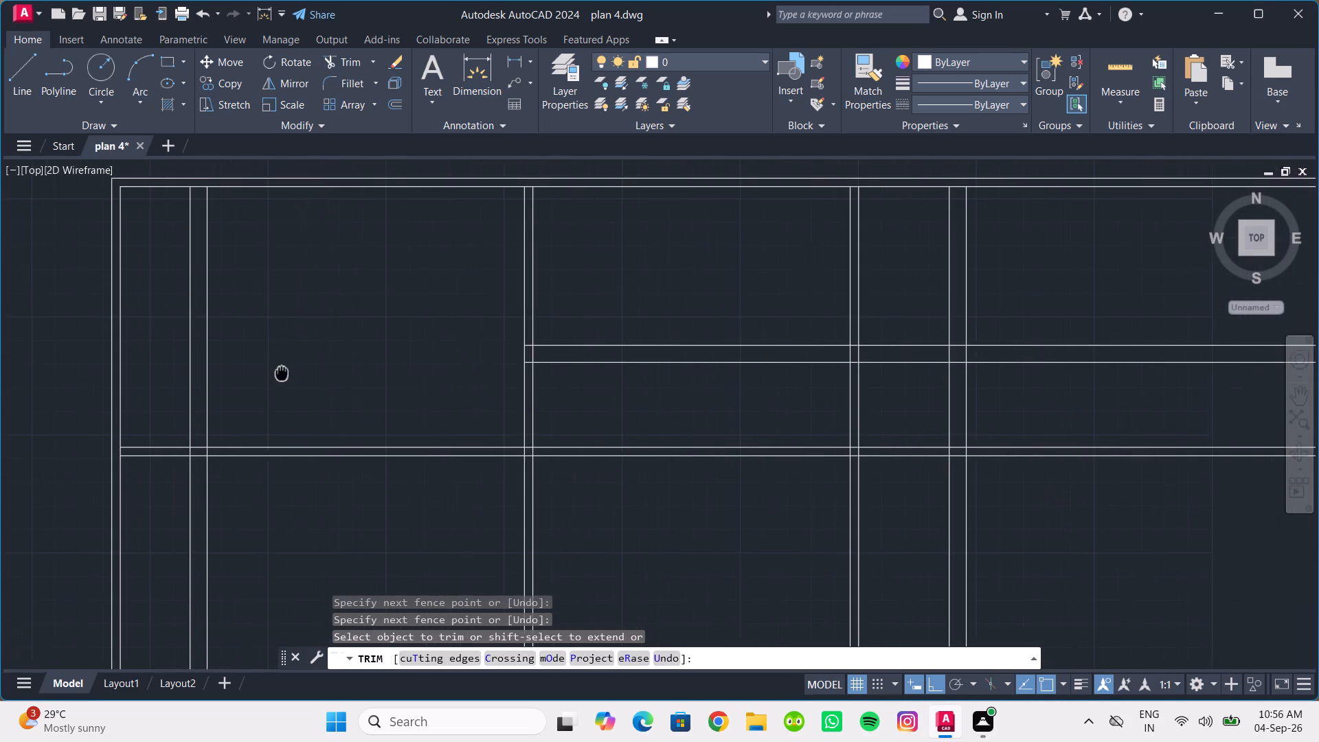
pyautogui.scroll(4, 526, 362)
pyautogui.moveTo(521, 374); pyautogui.dragTo(515, 251)
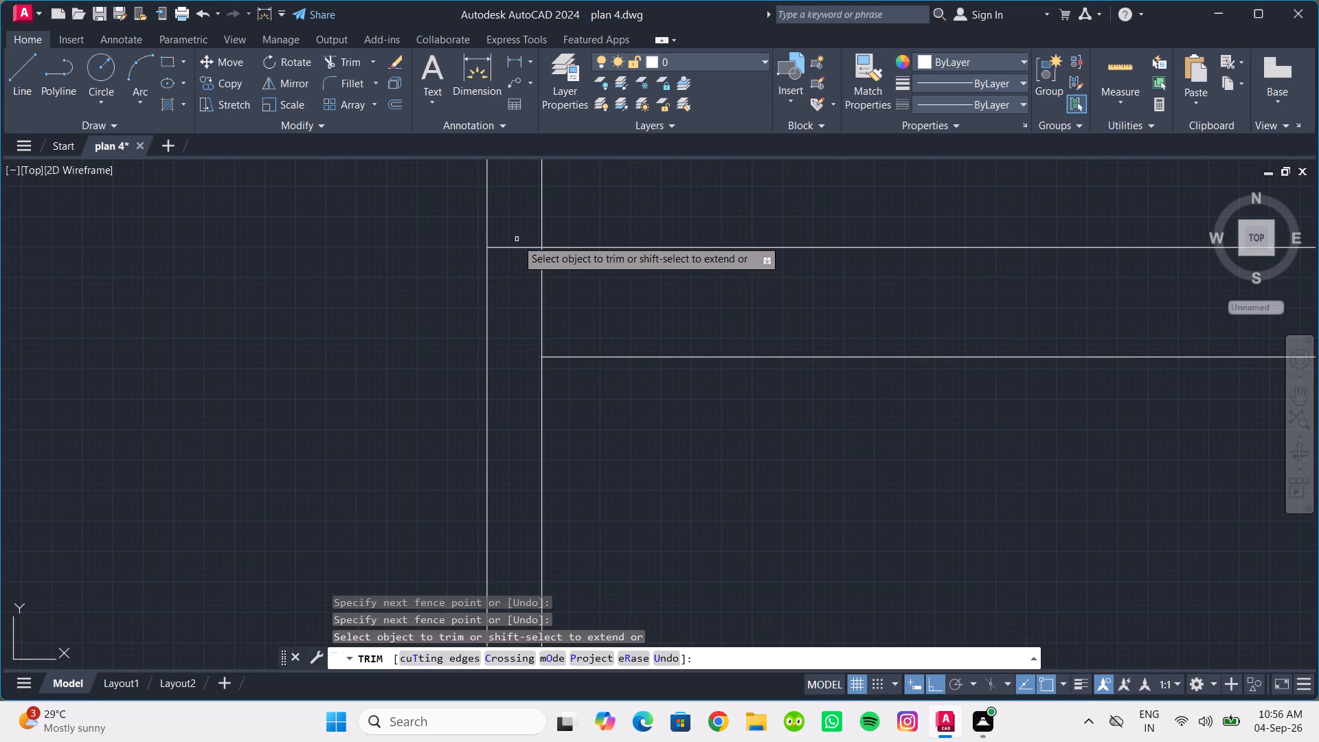
pyautogui.moveTo(517, 225); pyautogui.dragTo(522, 289)
pyautogui.moveTo(618, 350); pyautogui.dragTo(624, 229)
pyautogui.scroll(-3, 677, 332)
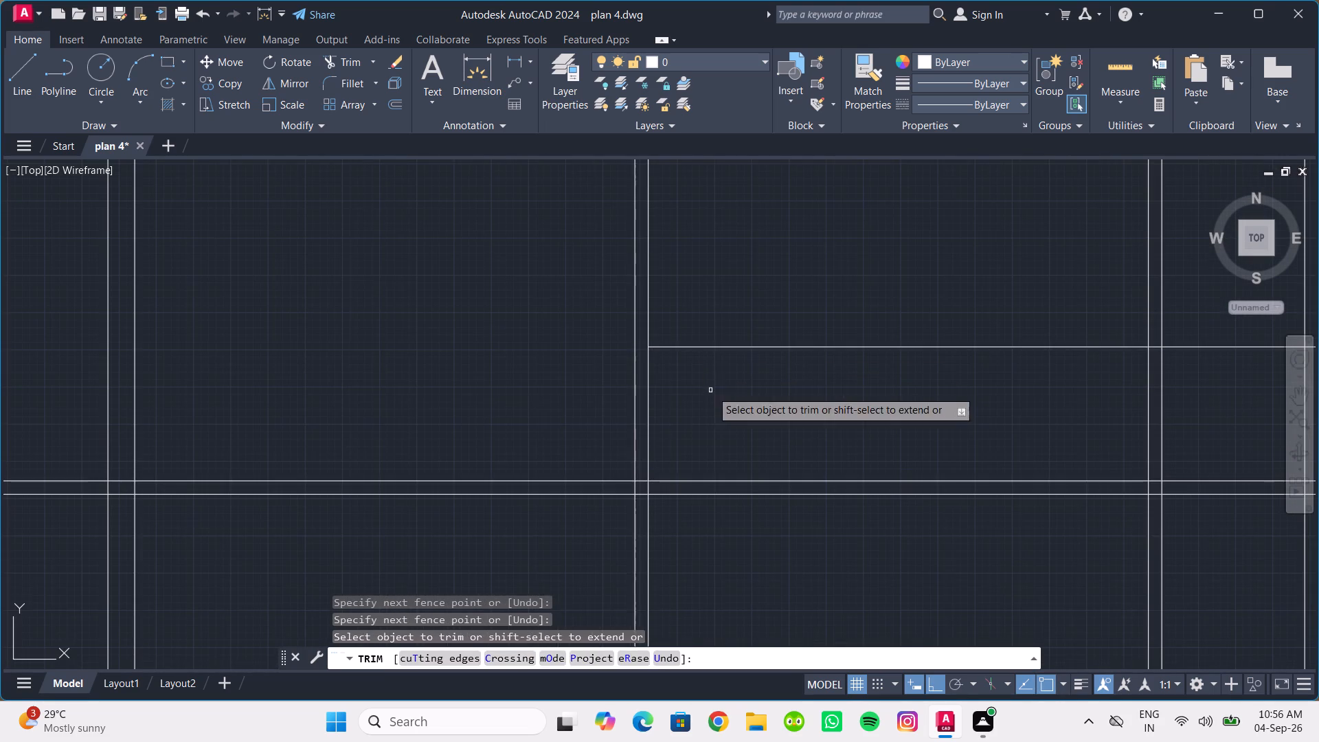
pyautogui.moveTo(714, 390); pyautogui.dragTo(715, 306)
pyautogui.scroll(-3, 746, 328)
pyautogui.moveTo(753, 332); pyautogui.dragTo(491, 322, button='middle')
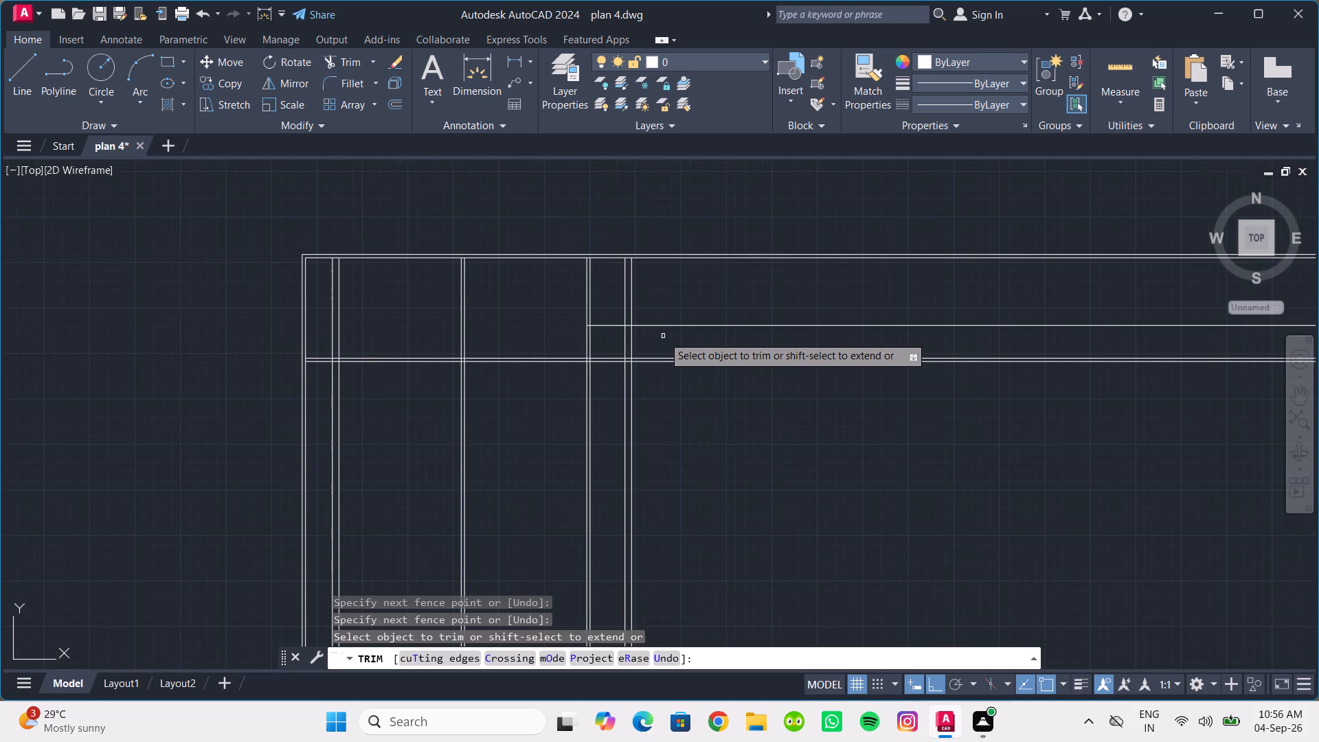
pyautogui.scroll(1, 663, 336)
pyautogui.press('Escape')
pyautogui.press('Escape')
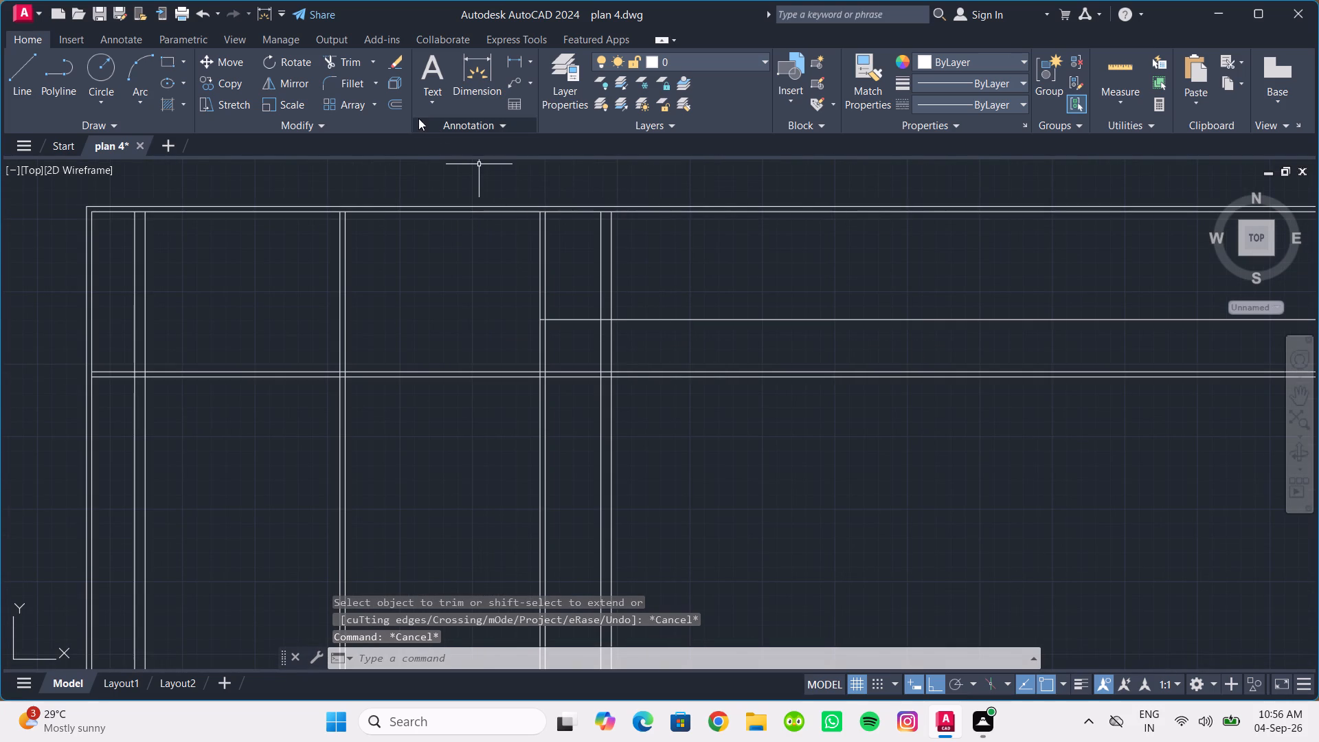
# Offset the remaining horizontal line right of the second partition 9" downward to restore the double-line wall.
pyautogui.click(402, 108)
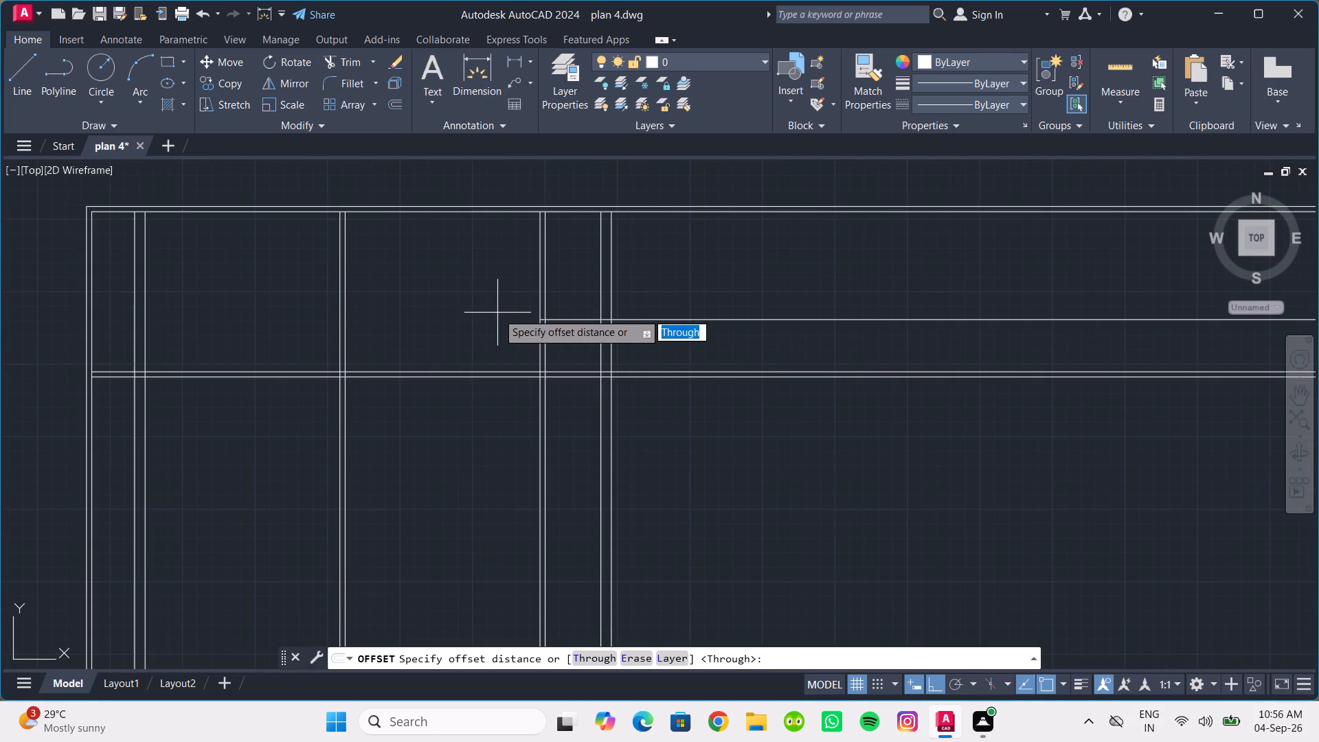
pyautogui.press('9')
pyautogui.press('Return')
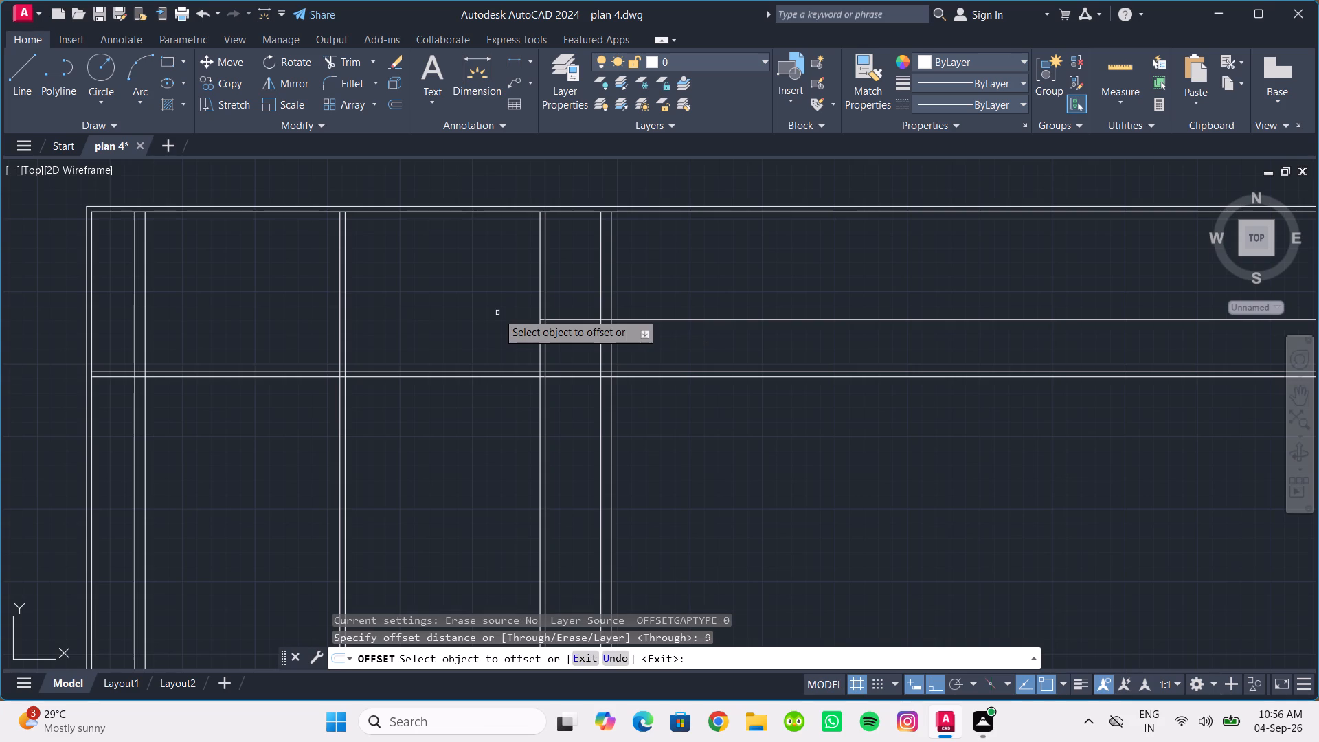
pyautogui.click(680, 318)
pyautogui.click(688, 339)
pyautogui.press('Escape')
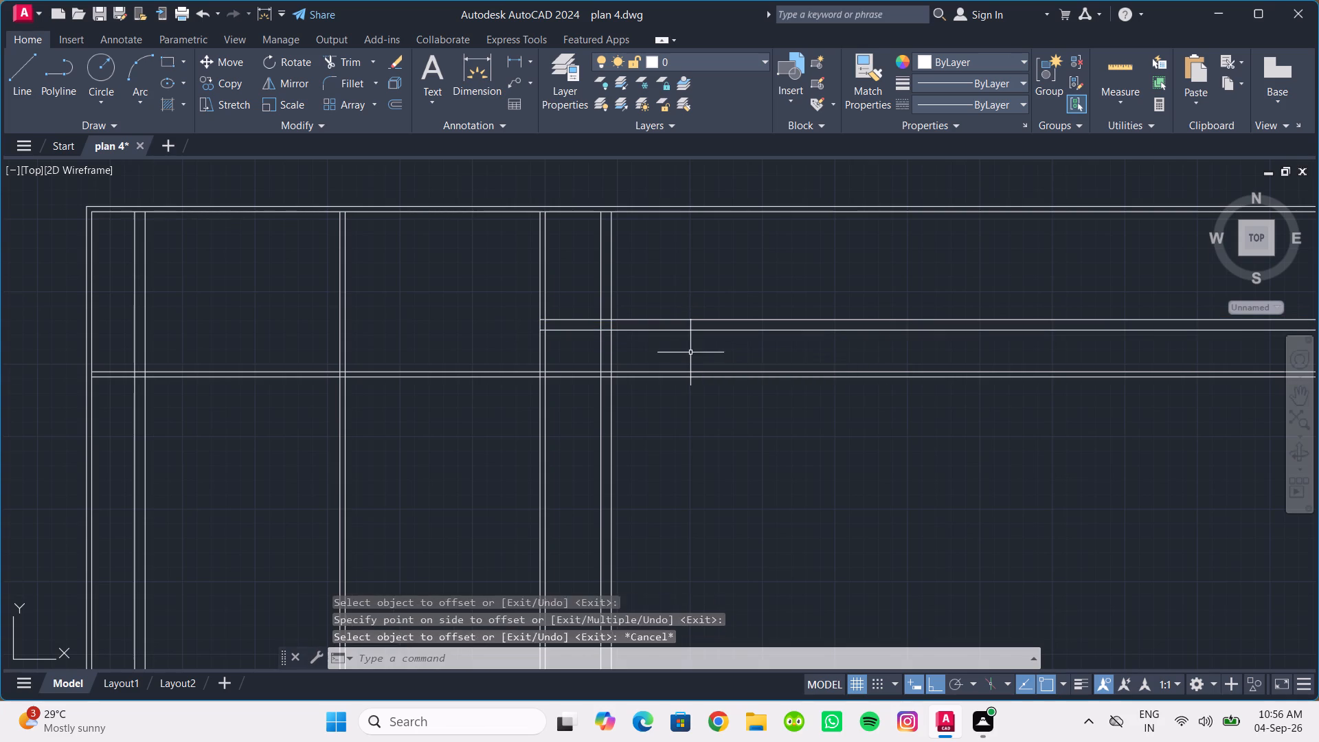
pyautogui.press('Escape')
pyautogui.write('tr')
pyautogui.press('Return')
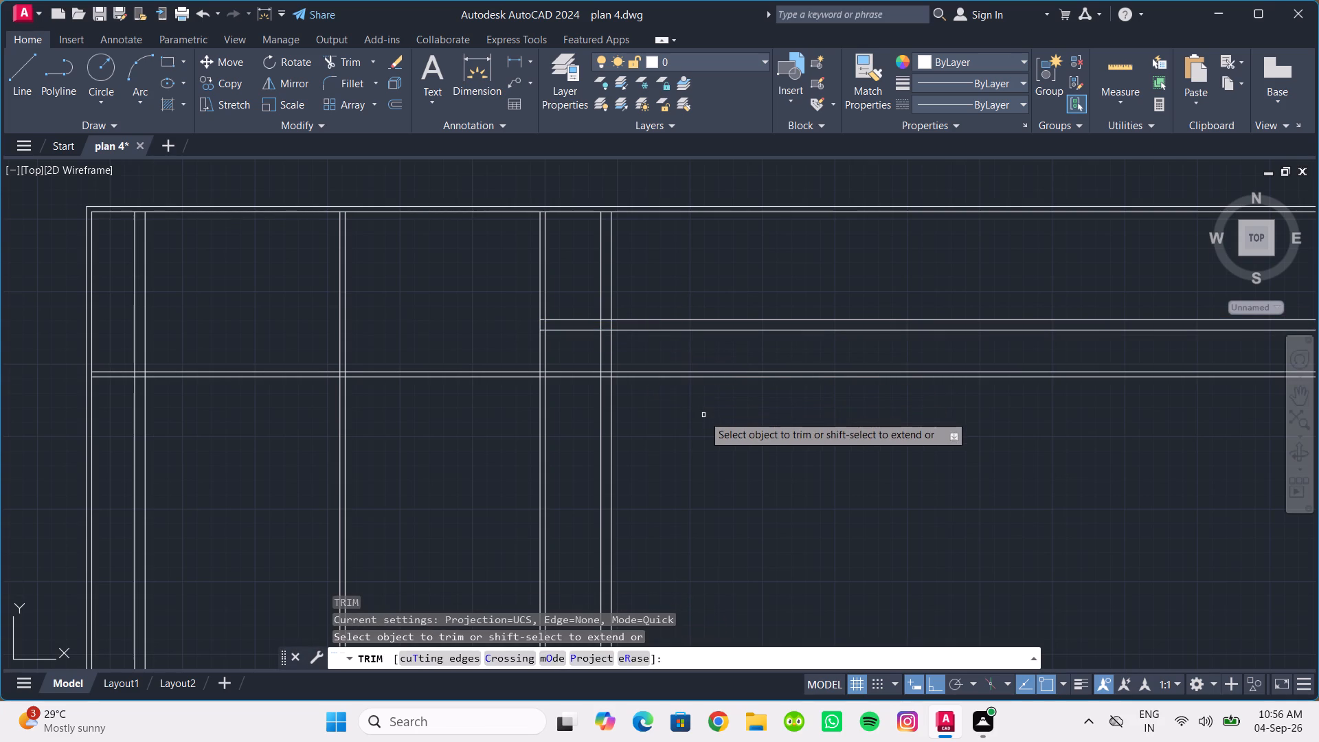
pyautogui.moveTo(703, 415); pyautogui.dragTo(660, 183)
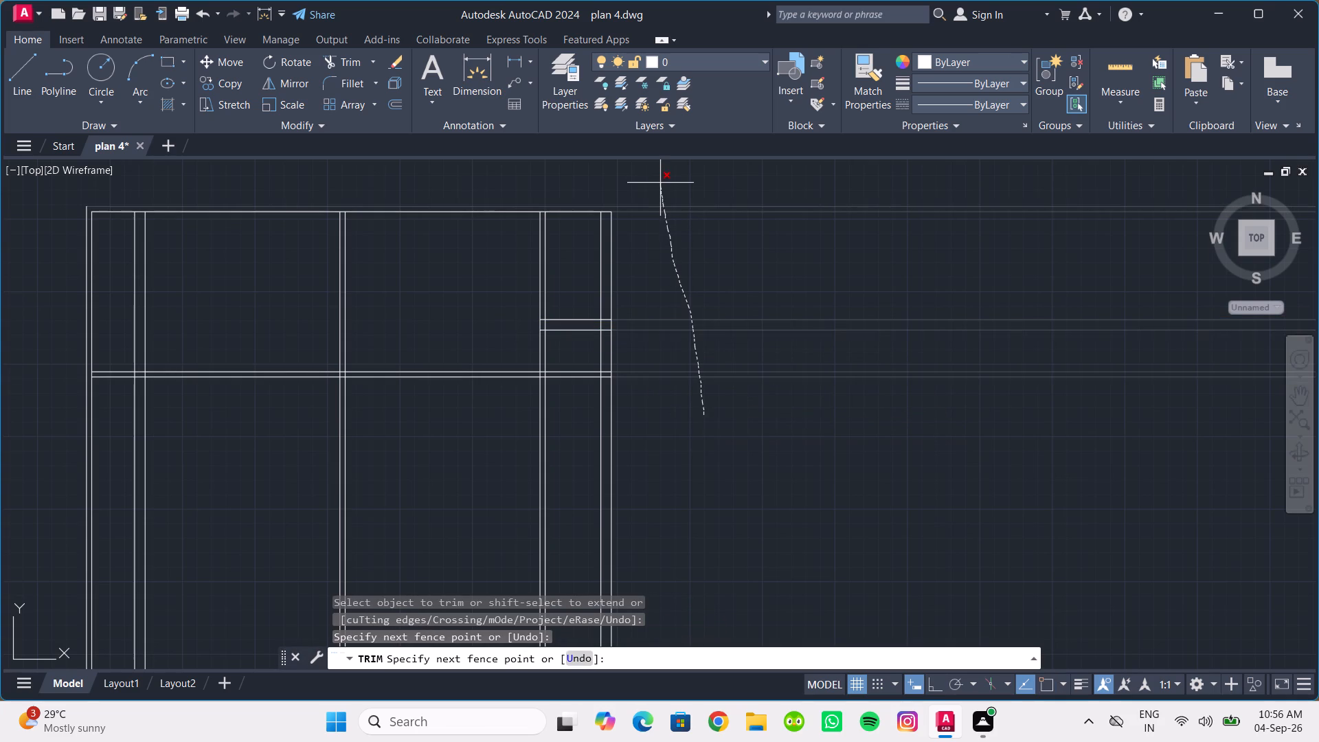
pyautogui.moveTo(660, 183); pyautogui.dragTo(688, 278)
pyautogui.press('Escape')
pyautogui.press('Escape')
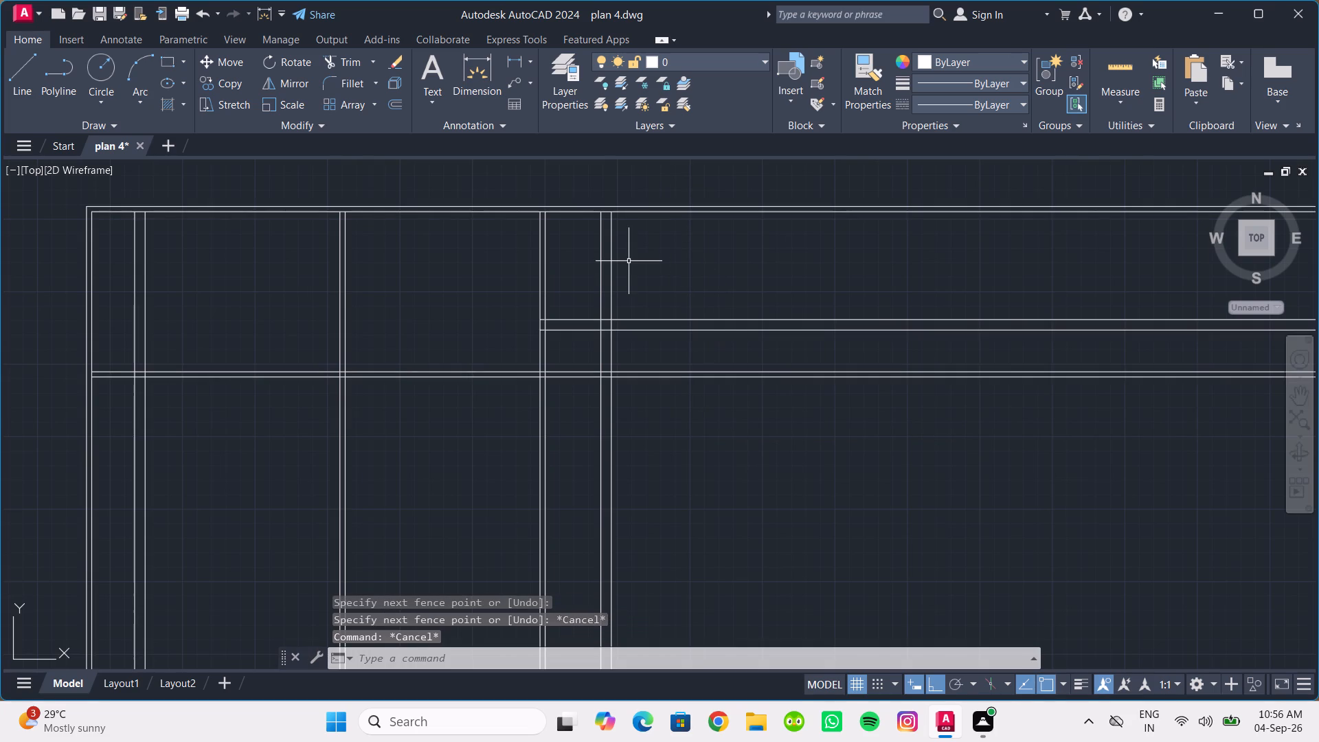
# Extend both lines of the rightmost vertical wall up to the outer line of the top wall.
pyautogui.press('e')
pyautogui.press('x')
pyautogui.press('Return')
pyautogui.moveTo(633, 249); pyautogui.dragTo(628, 250)
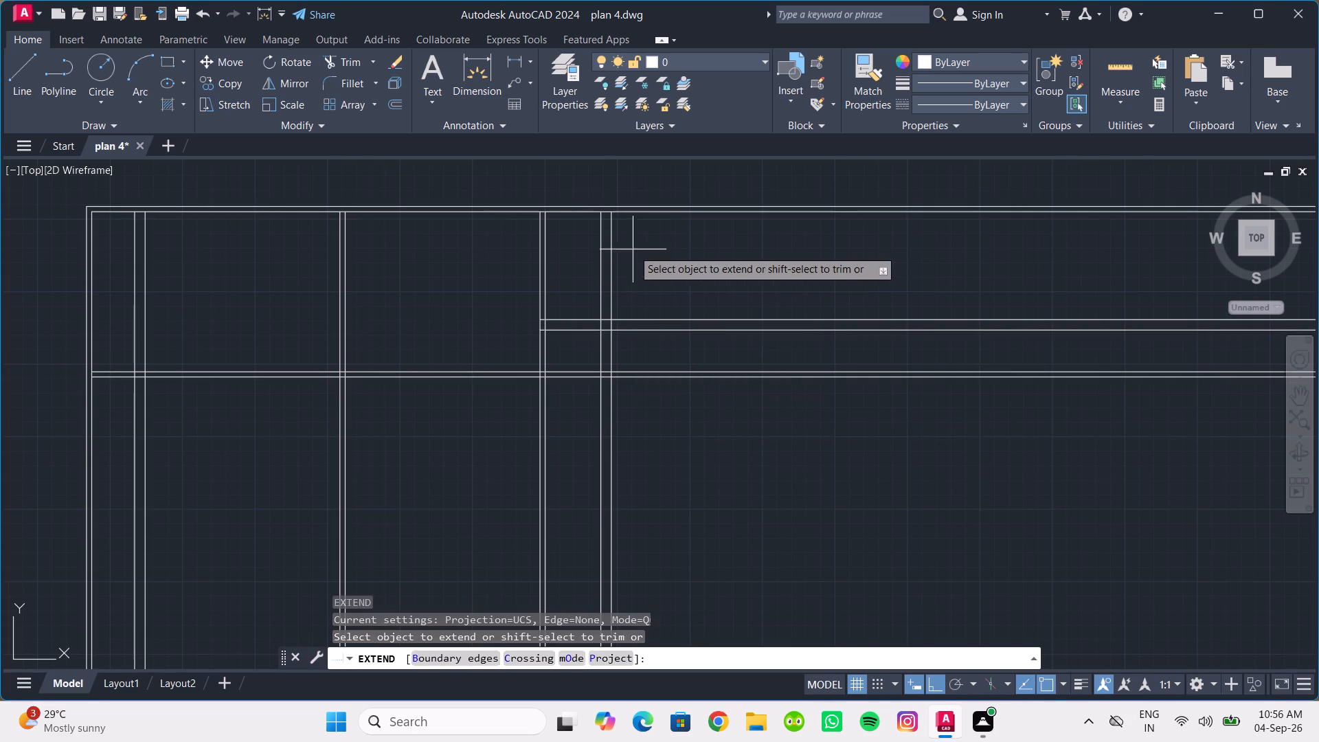
pyautogui.moveTo(628, 250); pyautogui.dragTo(591, 242)
pyautogui.press('Escape')
pyautogui.press('Escape')
# Trim all the horizontal wall lines that run past the outer line of the rightmost vertical wall.
pyautogui.press('t')
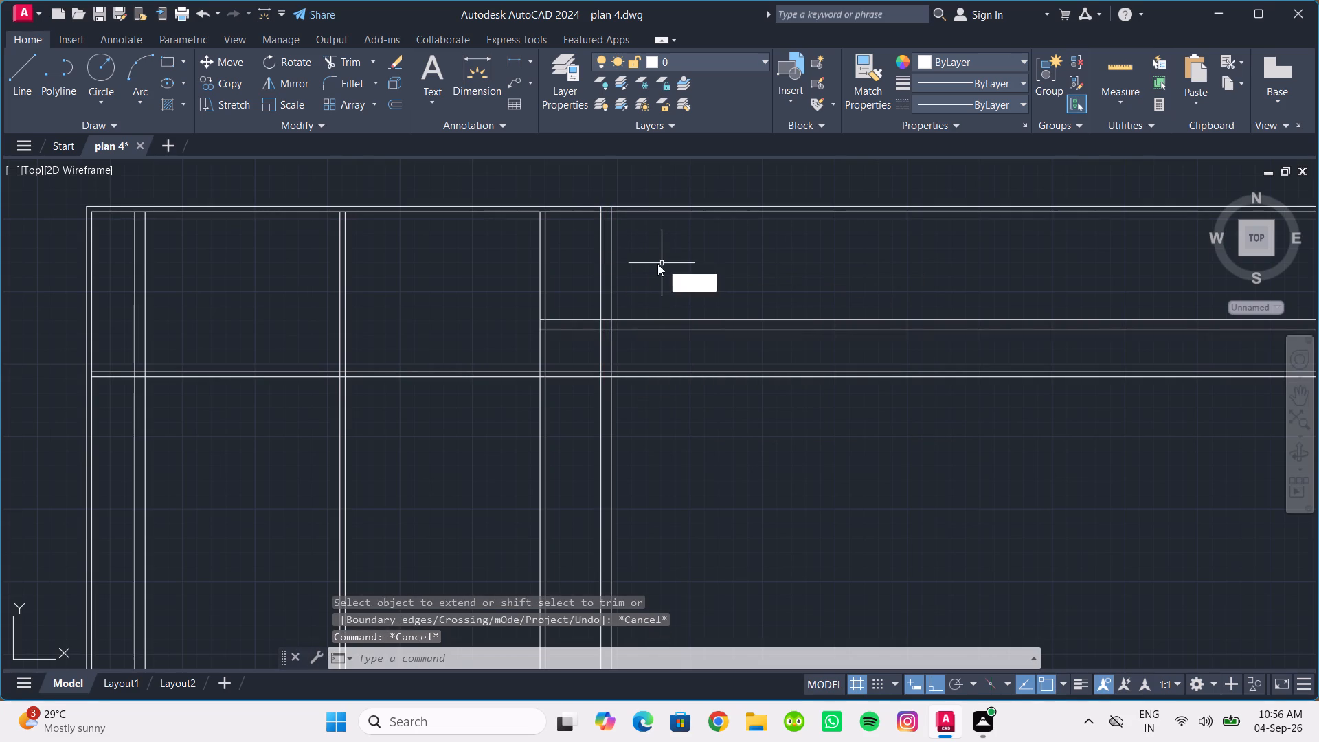
pyautogui.press('r')
pyautogui.press('Return')
pyautogui.moveTo(723, 396); pyautogui.dragTo(681, 184)
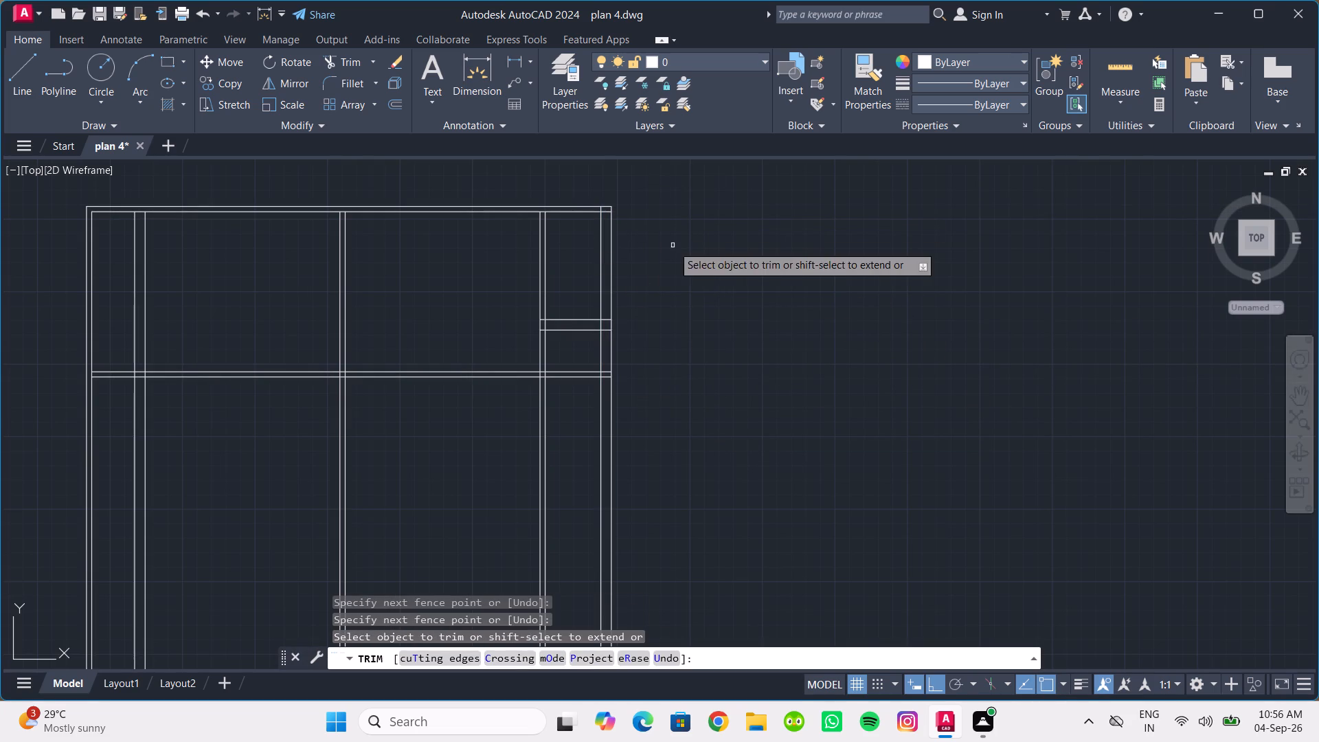
pyautogui.press('Escape')
pyautogui.press('Escape')
pyautogui.press('Escape')
# Trim the overlapping inner lines at the top-right wall corner and the top wall's inner line inside the adjacent partition.
pyautogui.scroll(1, 651, 267)
pyautogui.moveTo(658, 288); pyautogui.dragTo(699, 298, button='middle')
pyautogui.write('tr')
pyautogui.press('Return')
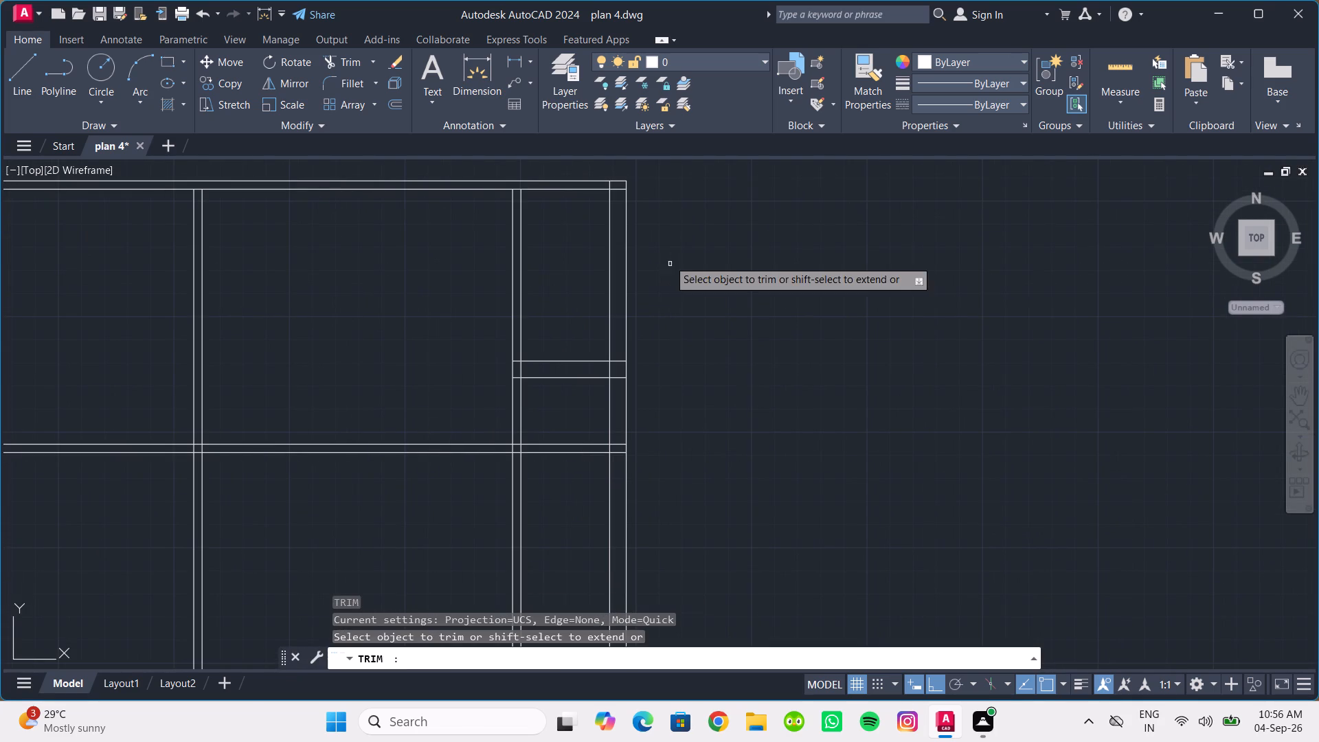
pyautogui.scroll(2, 635, 214)
pyautogui.moveTo(614, 207); pyautogui.dragTo(684, 368, button='middle')
pyautogui.moveTo(658, 322); pyautogui.dragTo(643, 296)
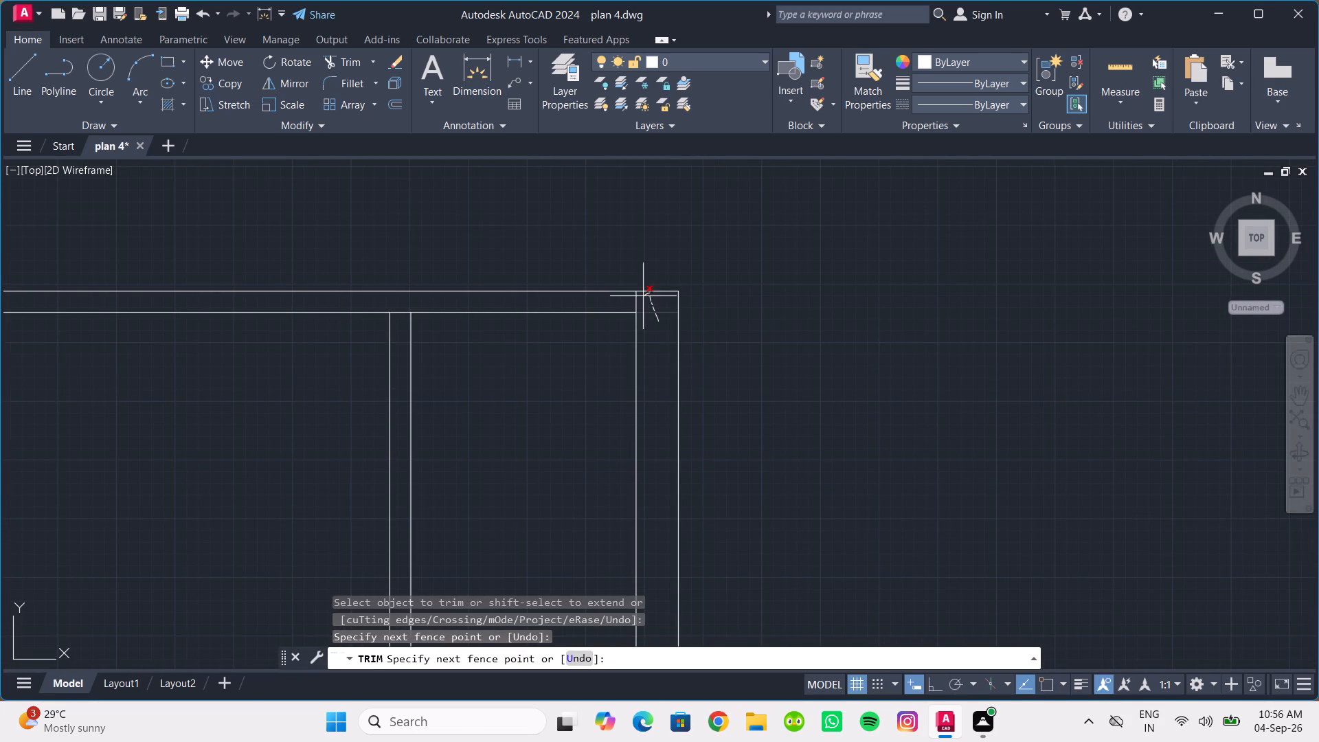
pyautogui.moveTo(643, 296); pyautogui.dragTo(606, 300)
pyautogui.click(400, 315)
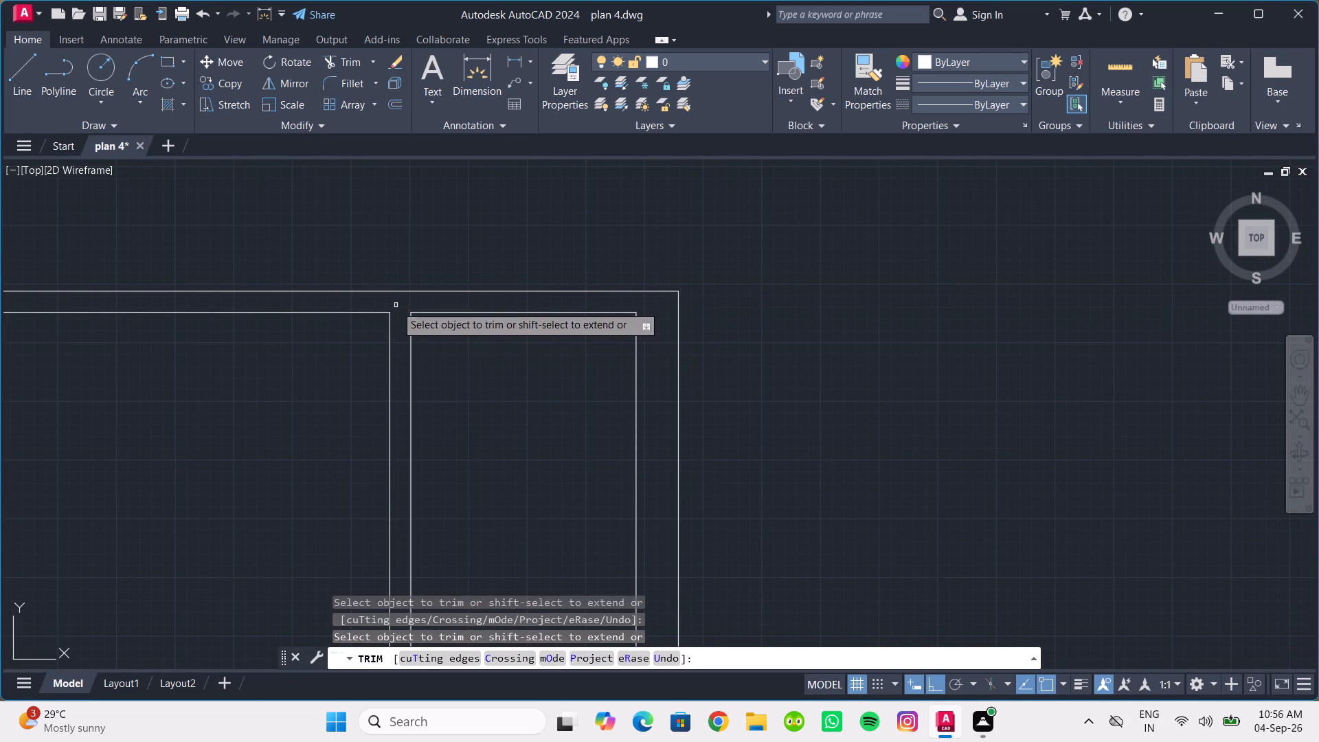
# Trim the 9" horizontal wall's lines inside the rightmost wall and that wall's inner line between them to open the junction.
pyautogui.scroll(-3, 462, 324)
pyautogui.moveTo(464, 338); pyautogui.dragTo(437, 268, button='middle')
pyautogui.scroll(3, 482, 364)
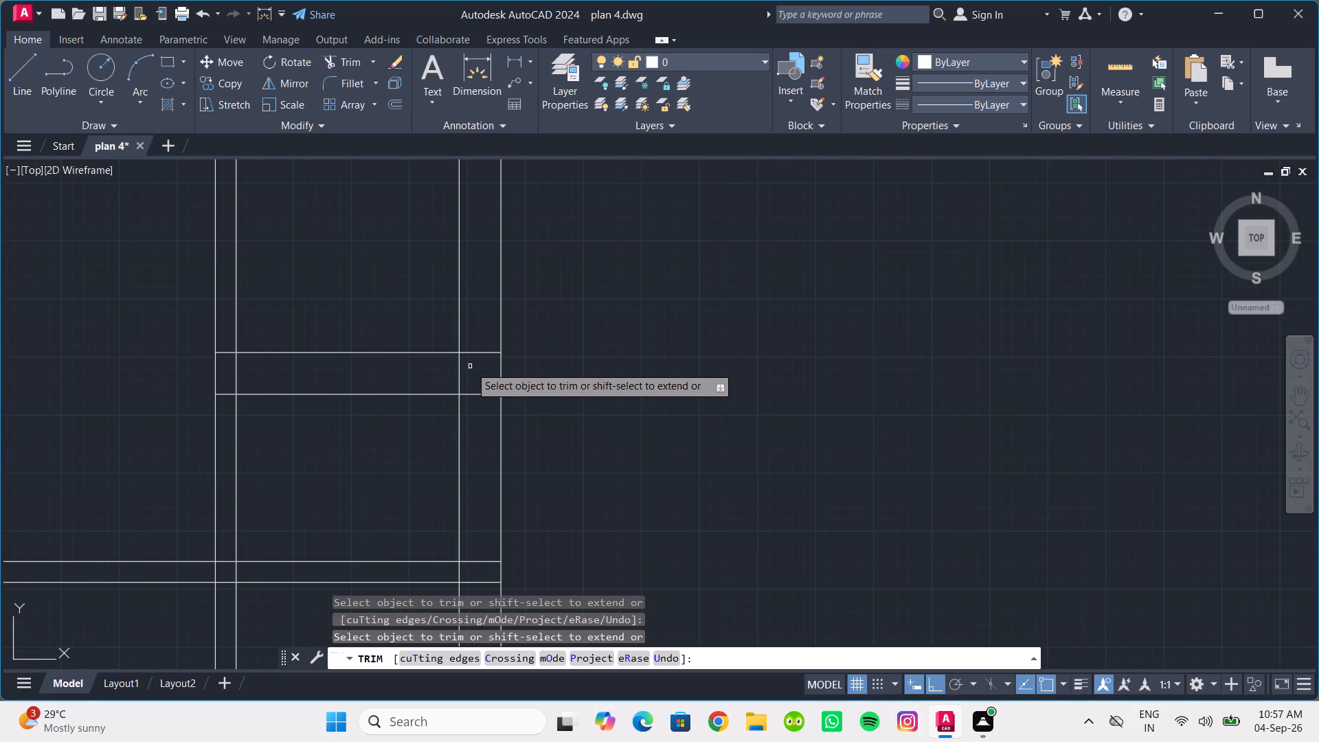
pyautogui.scroll(-1, 477, 376)
pyautogui.moveTo(474, 396); pyautogui.dragTo(473, 360)
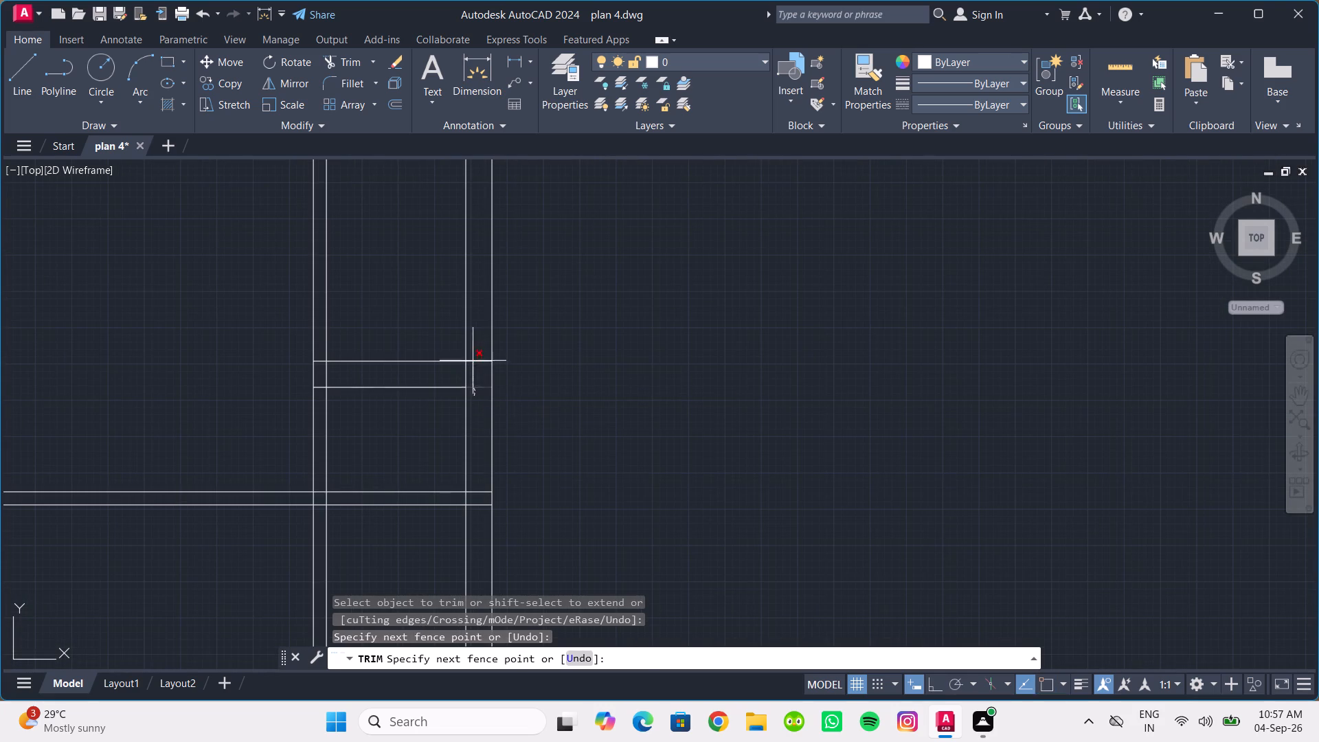
pyautogui.moveTo(473, 360); pyautogui.dragTo(473, 359)
pyautogui.moveTo(470, 371); pyautogui.dragTo(443, 374)
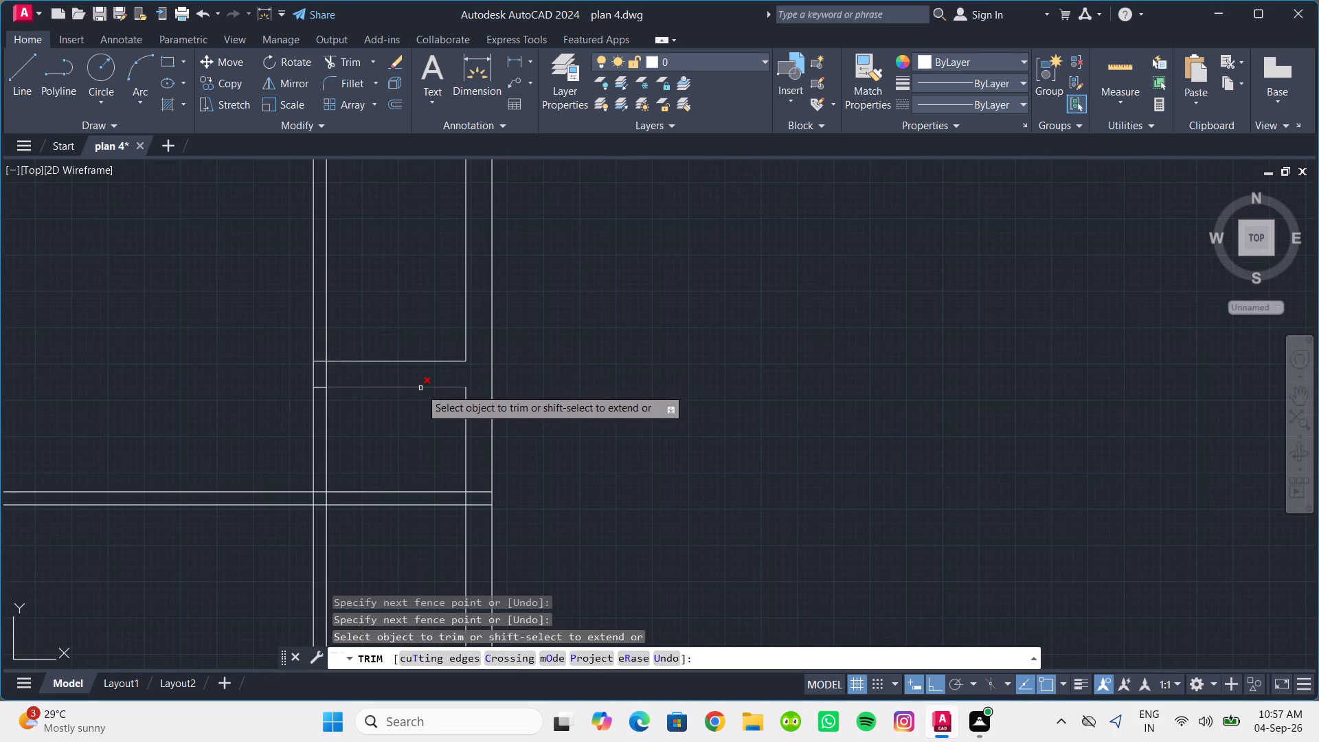
# Trim the rightmost wall below the long horizontal wall, plus the long wall's lines between the adjacent partition and the rightmost wall.
pyautogui.scroll(-2, 409, 436)
pyautogui.moveTo(409, 436); pyautogui.dragTo(419, 385, button='middle')
pyautogui.scroll(-1, 409, 436)
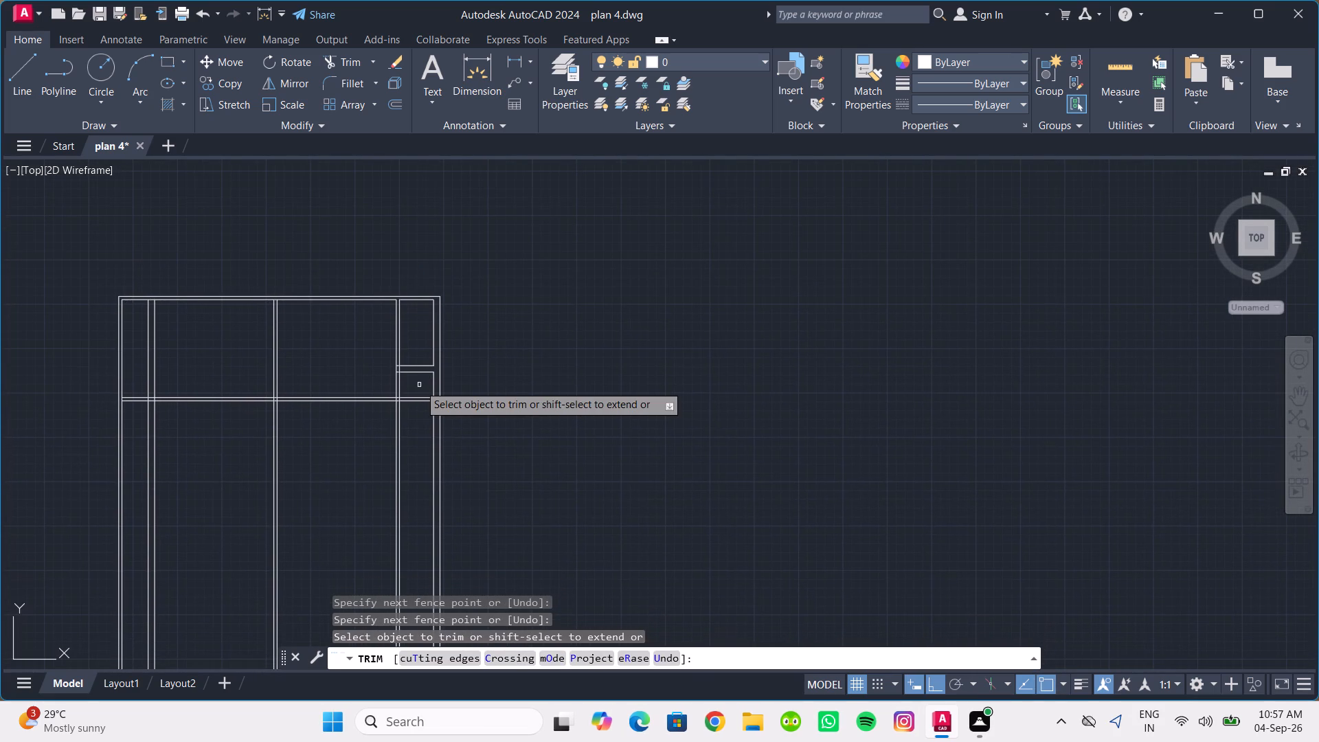
pyautogui.moveTo(464, 425); pyautogui.dragTo(422, 418)
pyautogui.moveTo(425, 416); pyautogui.dragTo(416, 391)
pyautogui.scroll(3, 426, 402)
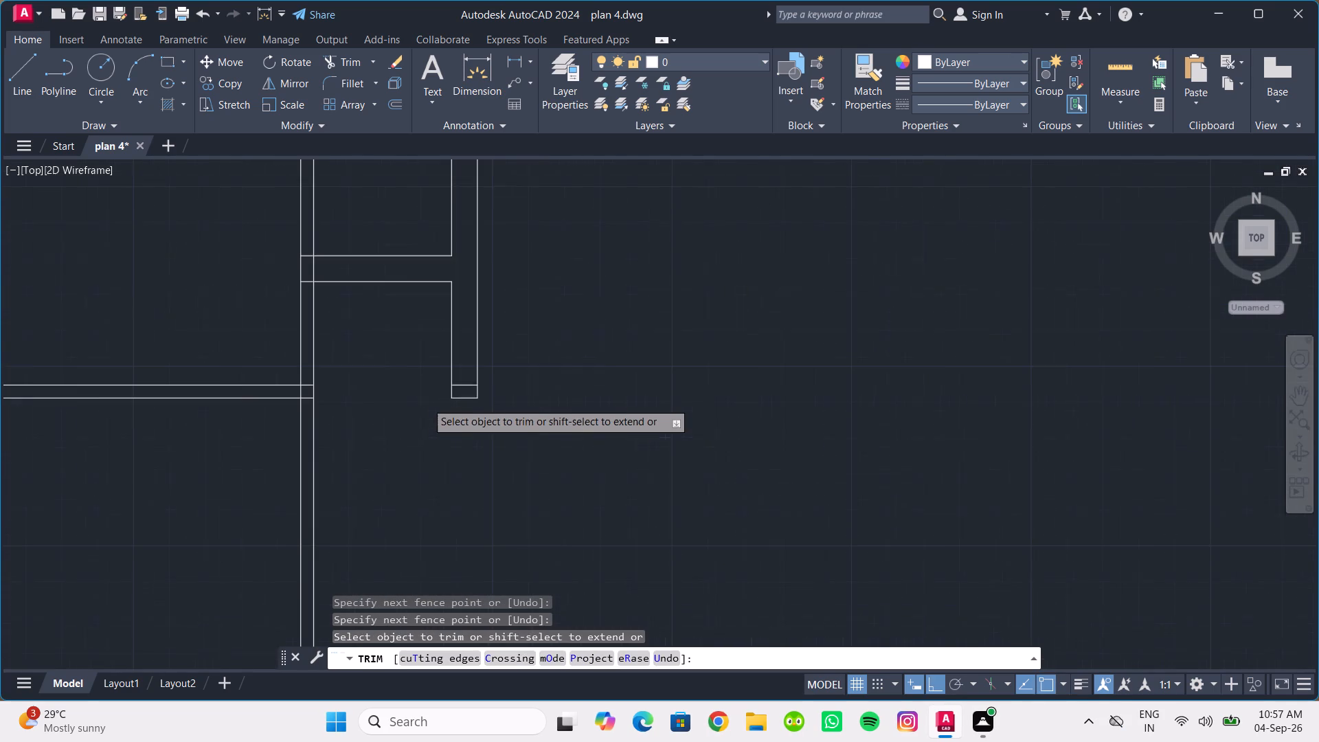
pyautogui.click(470, 383)
pyautogui.moveTo(488, 387); pyautogui.dragTo(449, 383)
pyautogui.press('Escape')
pyautogui.press('Escape')
# Extend the lower line of the 9" horizontal wall to the outer line of the rightmost wall.
pyautogui.press('e')
pyautogui.press('x')
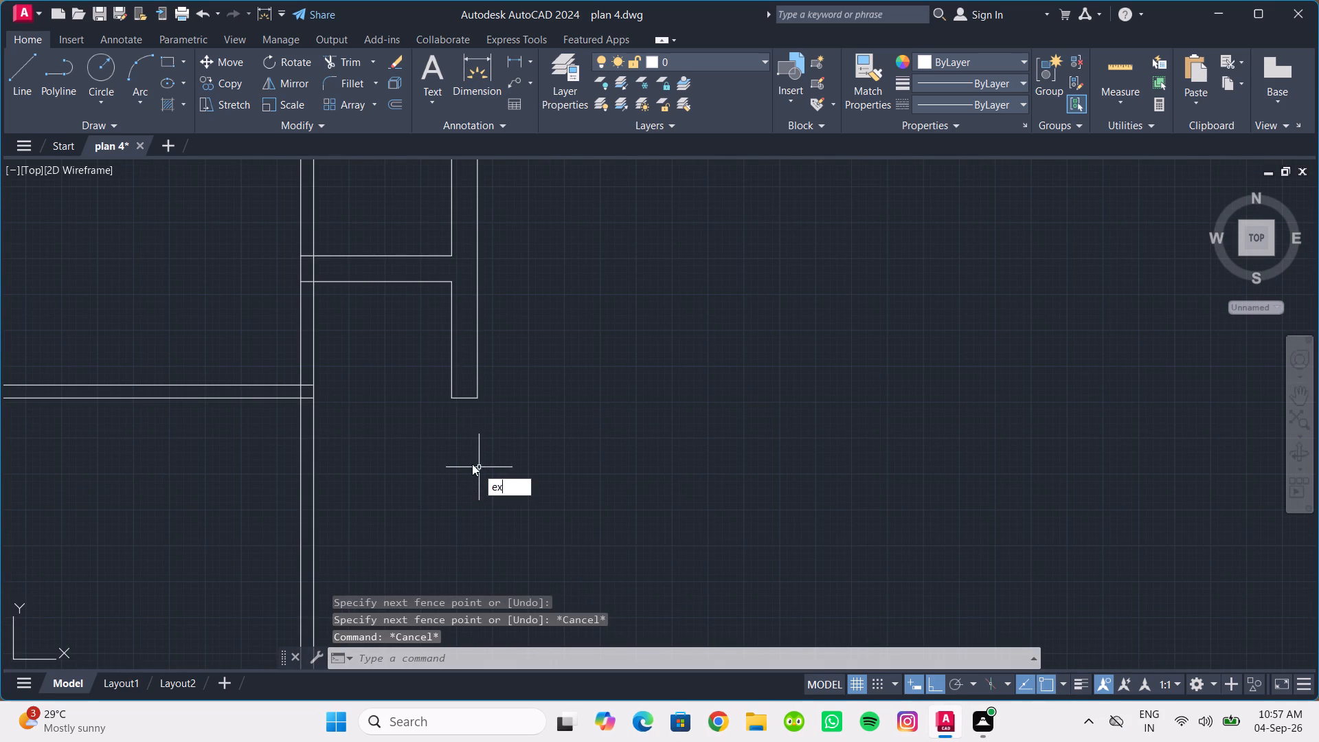
pyautogui.press('Return')
pyautogui.moveTo(399, 342); pyautogui.dragTo(385, 273)
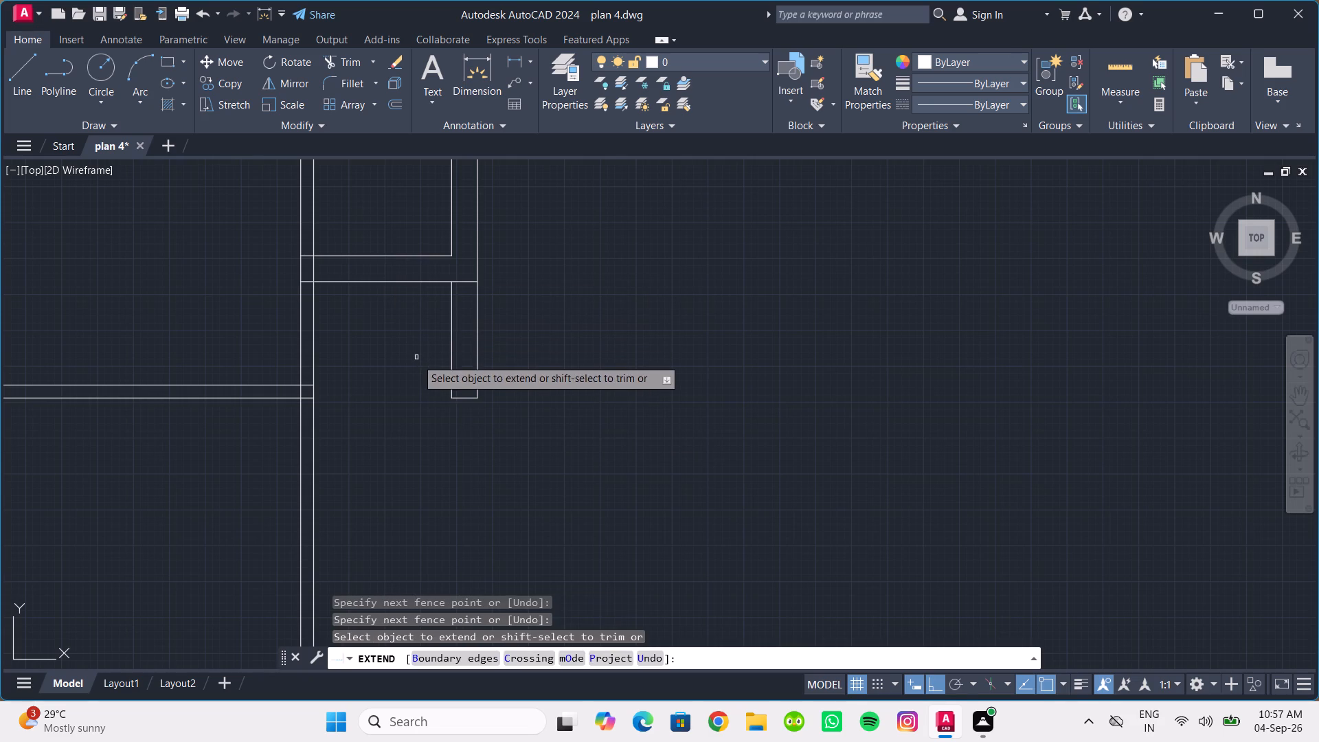
pyautogui.press('Escape')
# Trim away the leftover rightmost wall stub below the 9" horizontal wall, including its closing line, to finish the small room's corner.
pyautogui.press('t')
pyautogui.press('r')
pyautogui.press('Return')
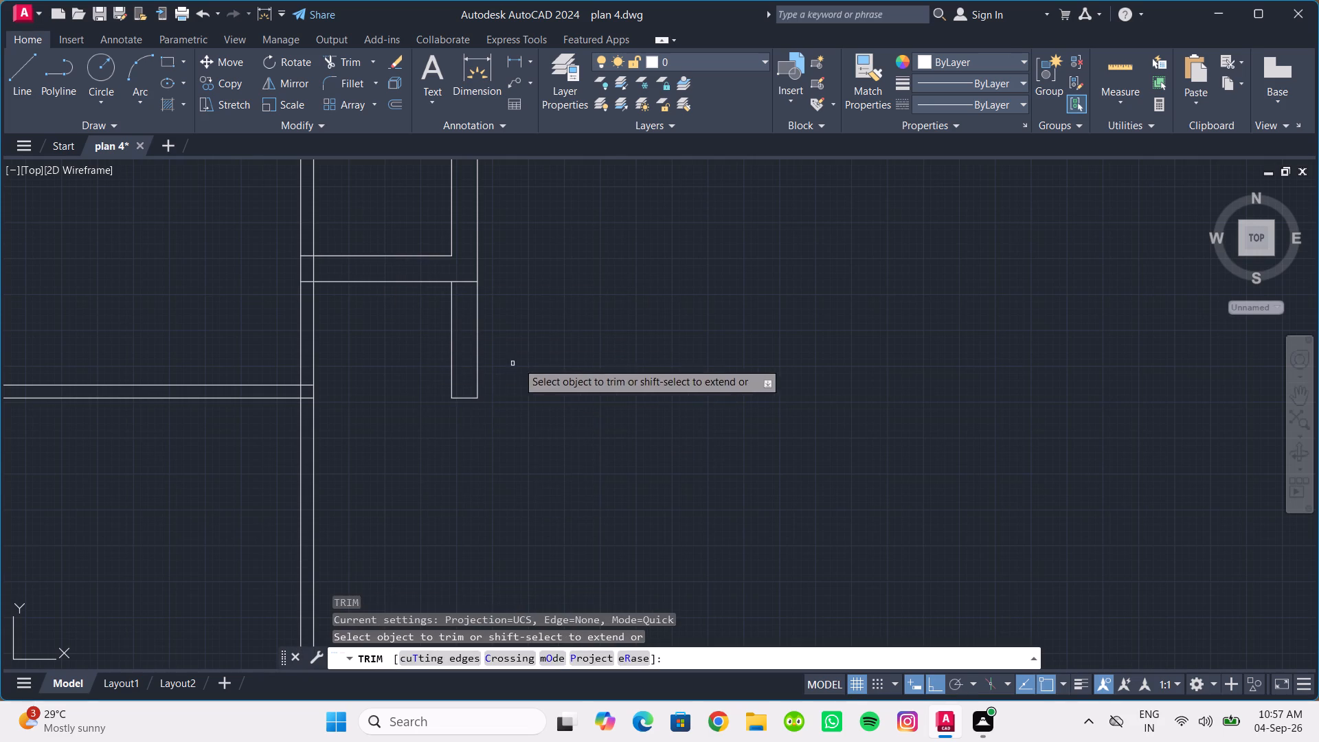
pyautogui.moveTo(513, 350); pyautogui.dragTo(418, 349)
pyautogui.moveTo(459, 359); pyautogui.dragTo(471, 451)
# Trim the overlapping lines where the small room's lower wall meets the partition on its left side.
pyautogui.scroll(-2, 478, 422)
pyautogui.moveTo(477, 422); pyautogui.dragTo(477, 423, button='middle')
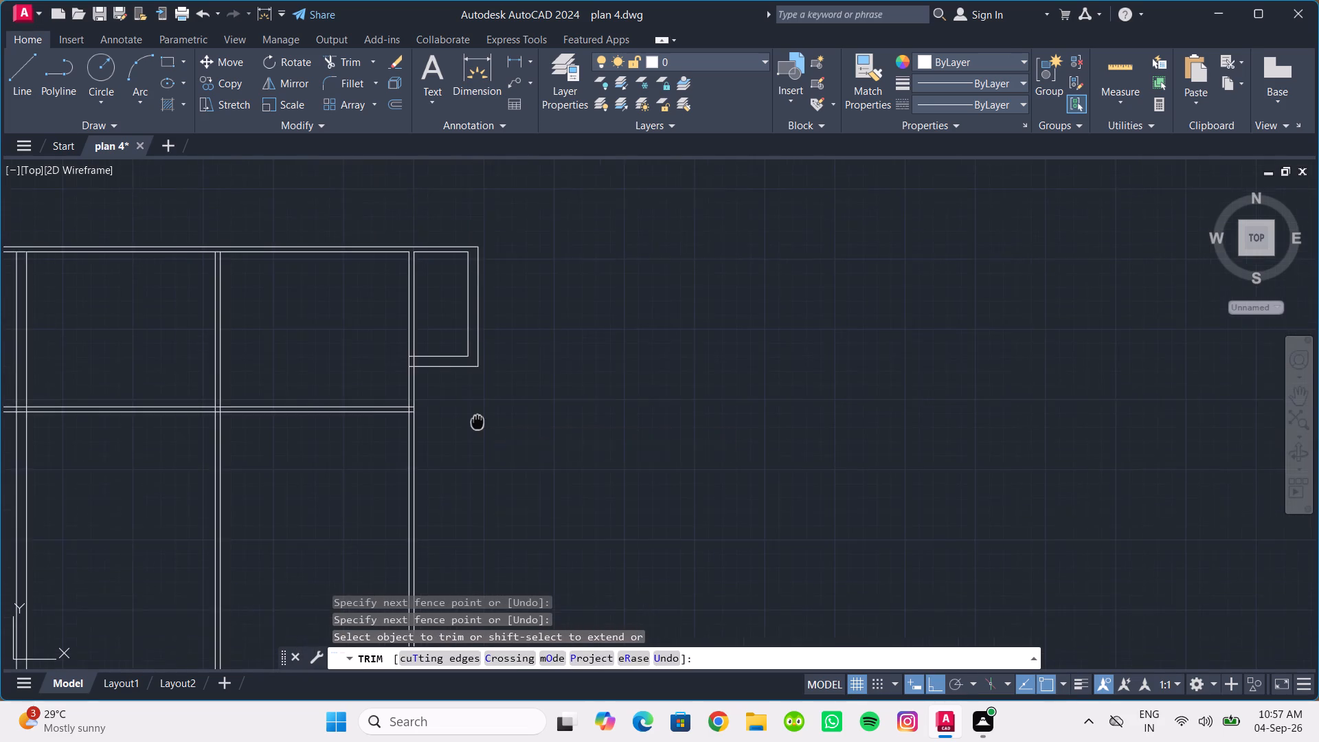
pyautogui.moveTo(477, 423); pyautogui.dragTo(554, 447, button='middle')
pyautogui.scroll(5, 485, 385)
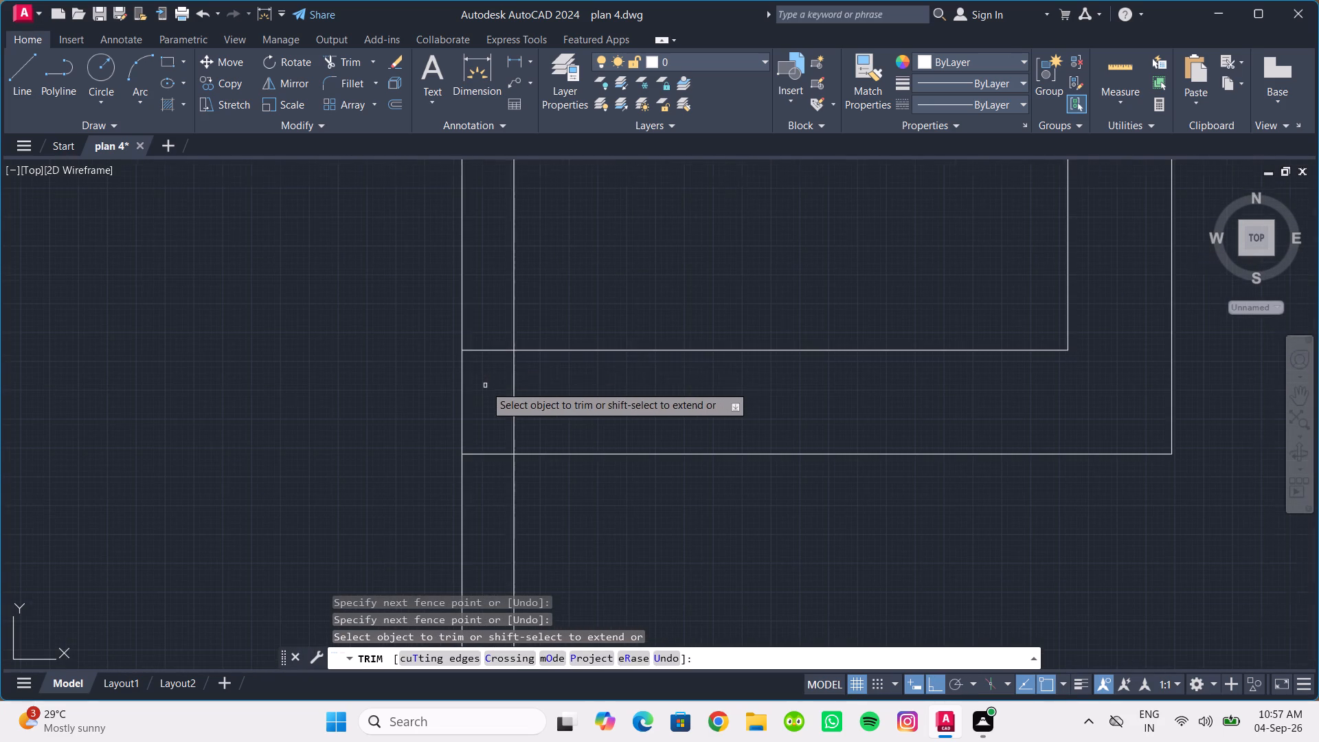
pyautogui.moveTo(473, 331); pyautogui.dragTo(480, 488)
pyautogui.moveTo(484, 418); pyautogui.dragTo(567, 410)
pyautogui.scroll(-5, 556, 398)
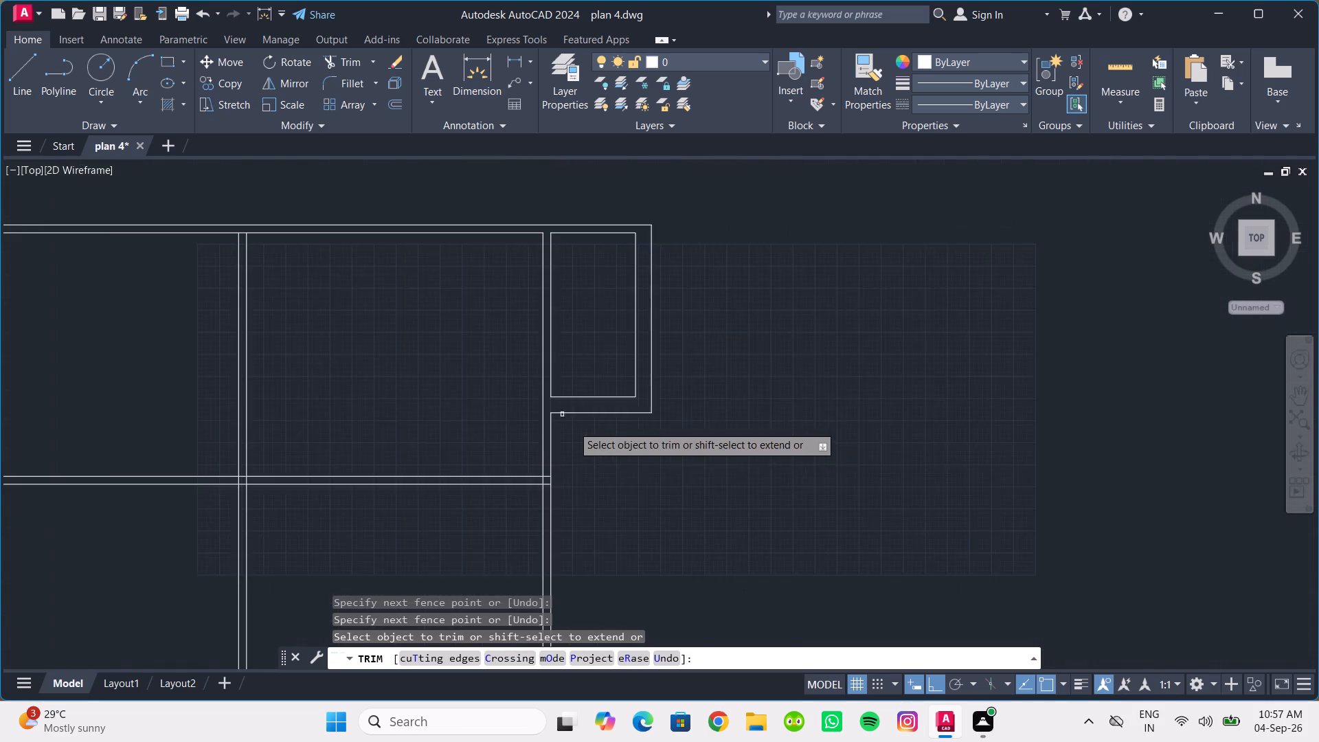
# Trim the overlapping lines where the long horizontal wall meets the partition bordering the small room.
pyautogui.moveTo(608, 458); pyautogui.dragTo(609, 409, button='middle')
pyautogui.scroll(1, 570, 437)
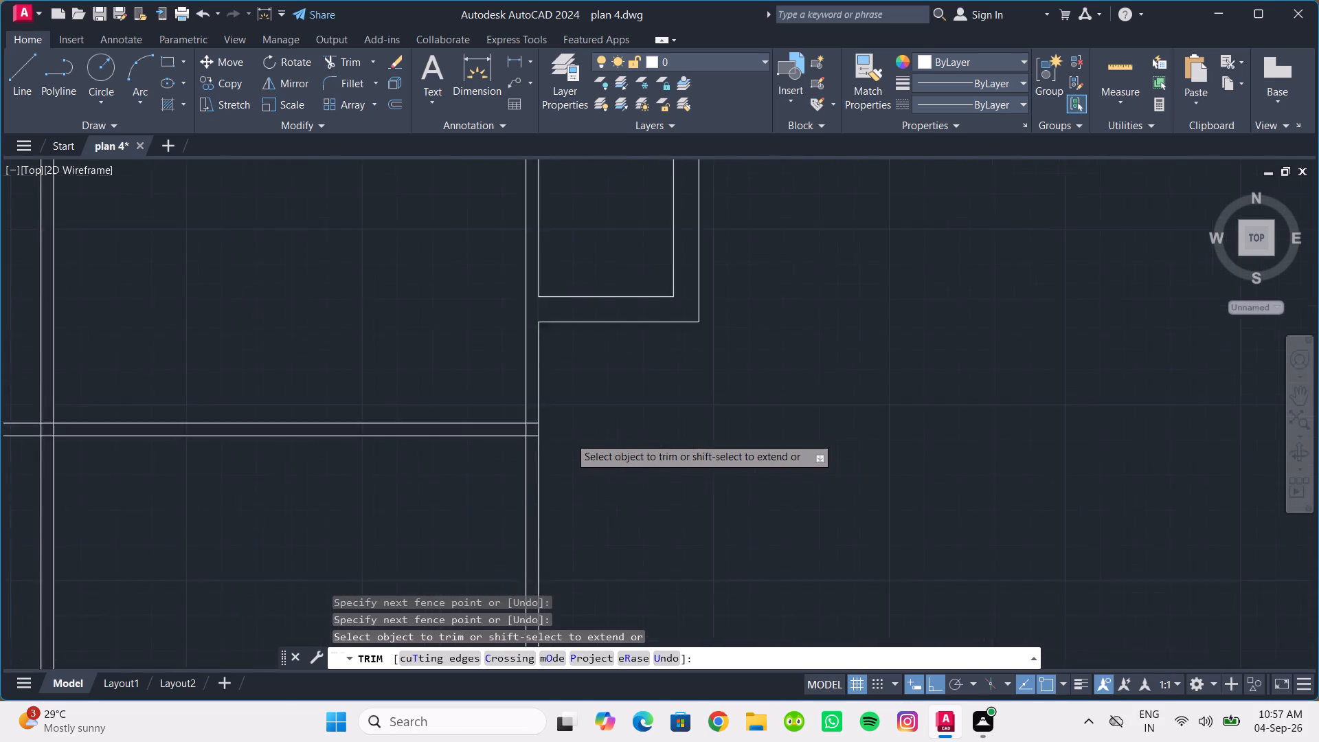
pyautogui.scroll(3, 570, 437)
pyautogui.moveTo(430, 387); pyautogui.dragTo(436, 459)
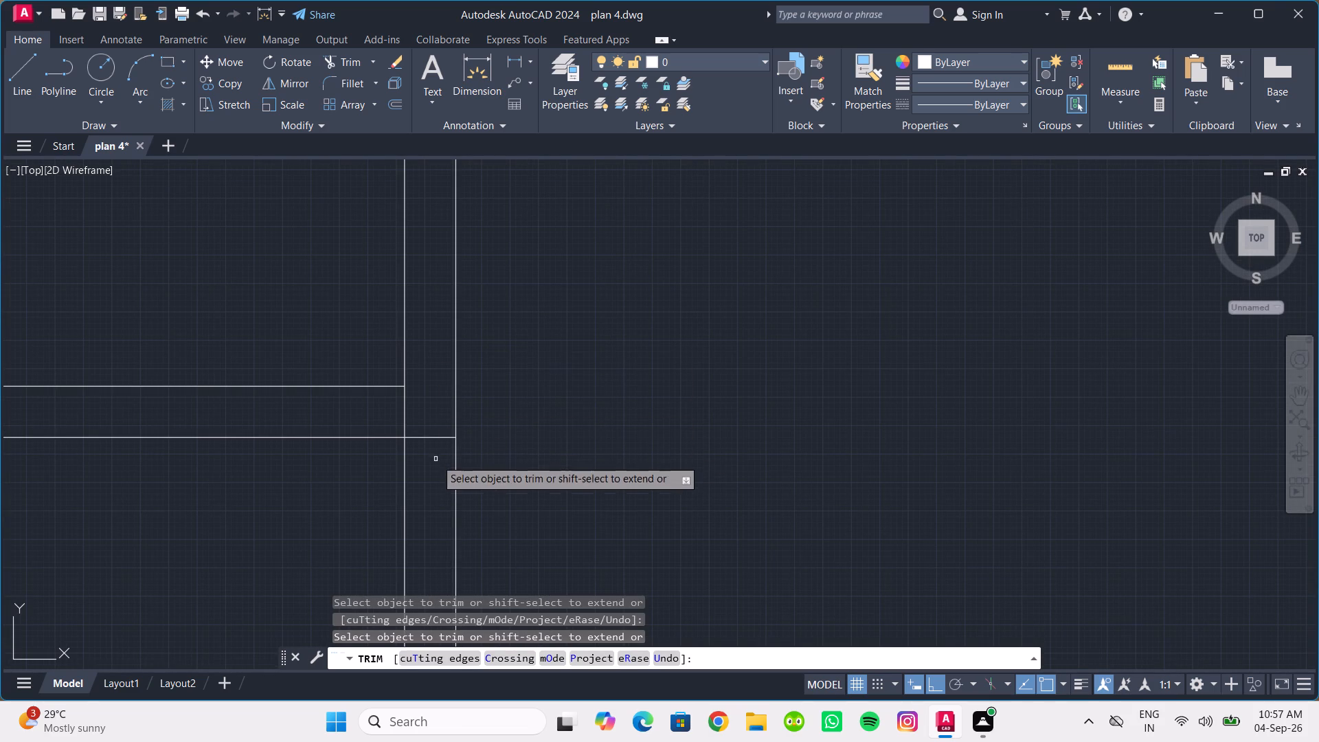
pyautogui.moveTo(436, 459); pyautogui.dragTo(427, 423)
pyautogui.moveTo(425, 423); pyautogui.dragTo(386, 421)
# Trim the overlapping lines where the long horizontal wall crosses the middle partition to open the four-way junction.
pyautogui.scroll(-5, 376, 425)
pyautogui.moveTo(285, 475); pyautogui.dragTo(545, 456, button='middle')
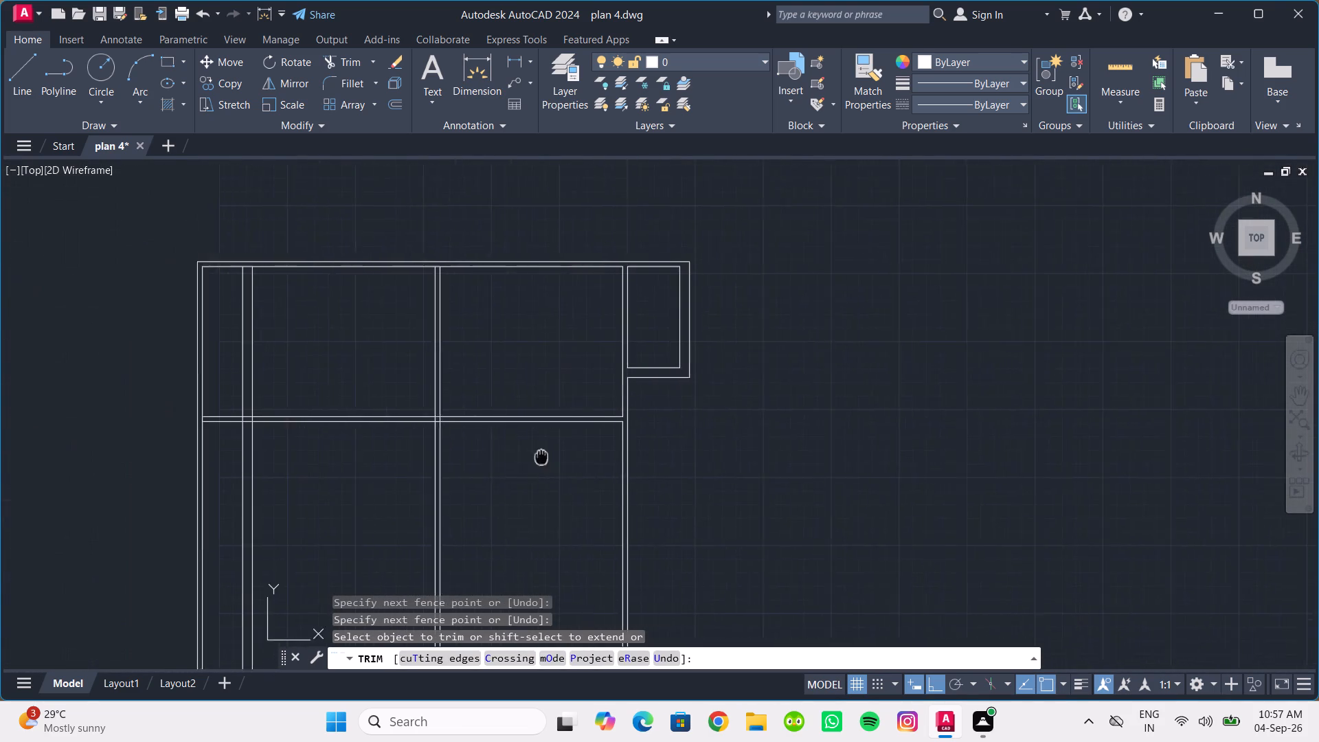
pyautogui.moveTo(545, 456); pyautogui.dragTo(563, 455, button='middle')
pyautogui.scroll(6, 458, 420)
pyautogui.moveTo(400, 423); pyautogui.dragTo(420, 425)
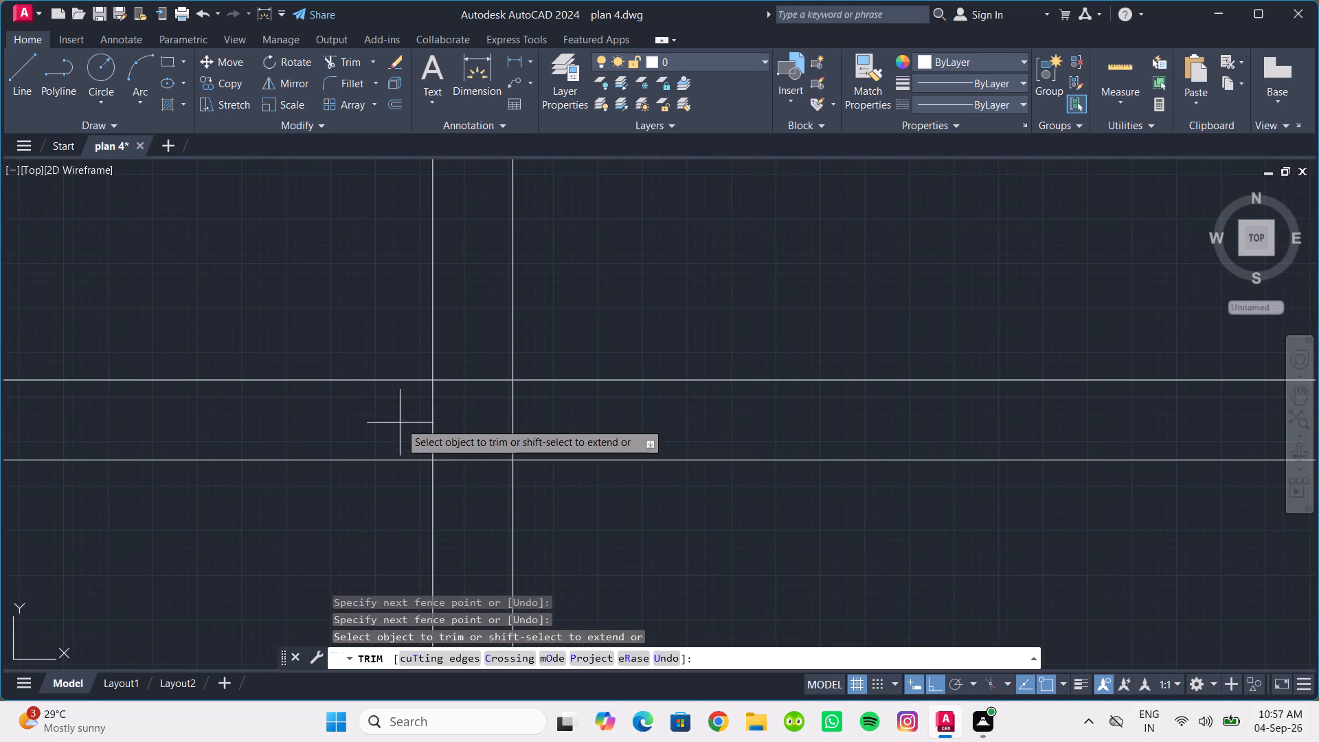
pyautogui.moveTo(420, 425); pyautogui.dragTo(585, 417)
pyautogui.moveTo(465, 493); pyautogui.dragTo(458, 339)
# Trim the long horizontal wall's lines inside the thick partition nearest the left outer wall.
pyautogui.scroll(-5, 453, 457)
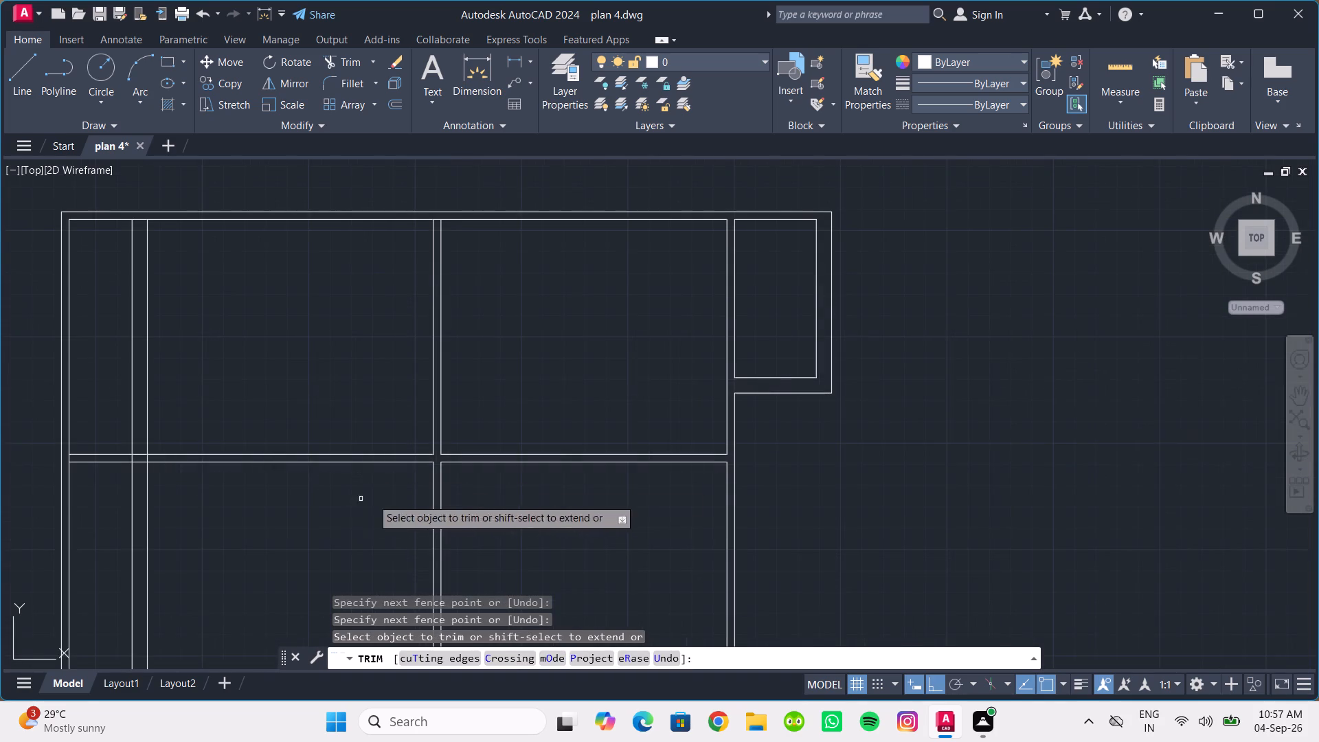
pyautogui.moveTo(513, 471); pyautogui.dragTo(672, 460, button='middle')
pyautogui.scroll(5, 287, 462)
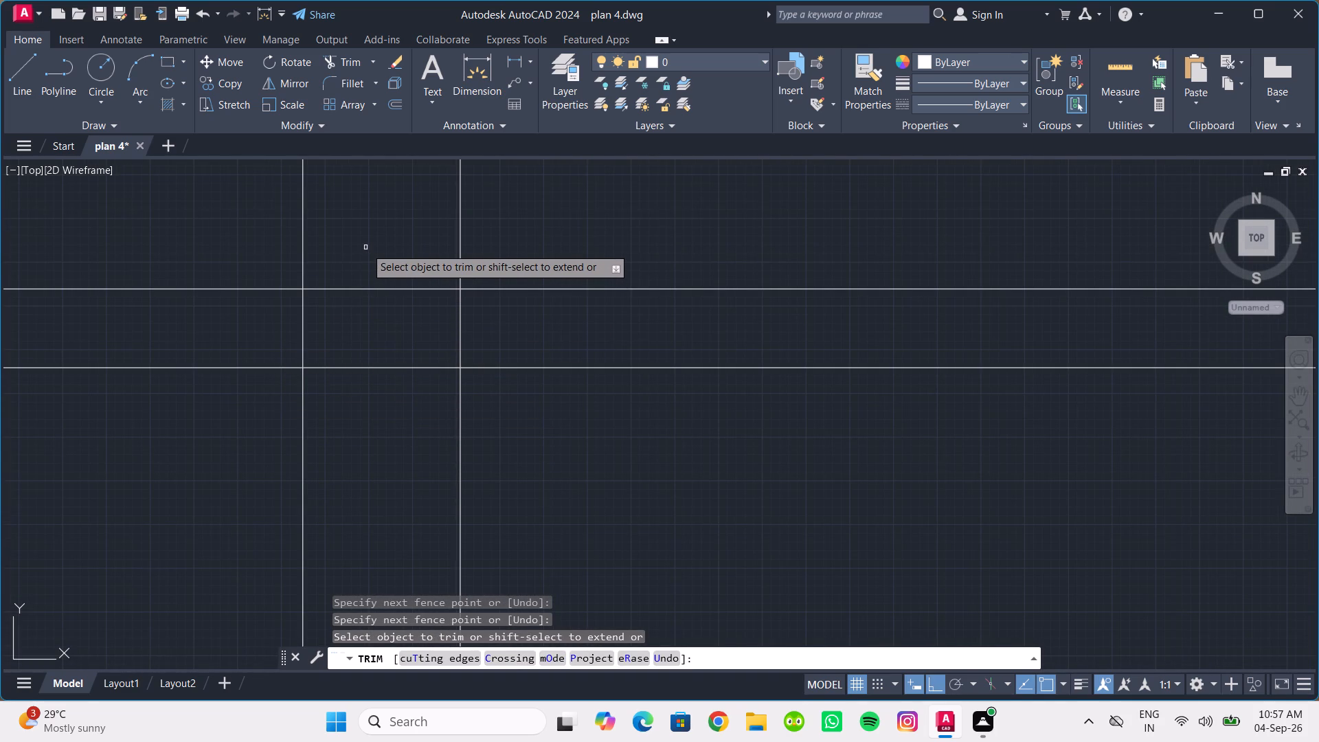
pyautogui.scroll(-3, 370, 267)
pyautogui.moveTo(369, 265); pyautogui.dragTo(369, 270)
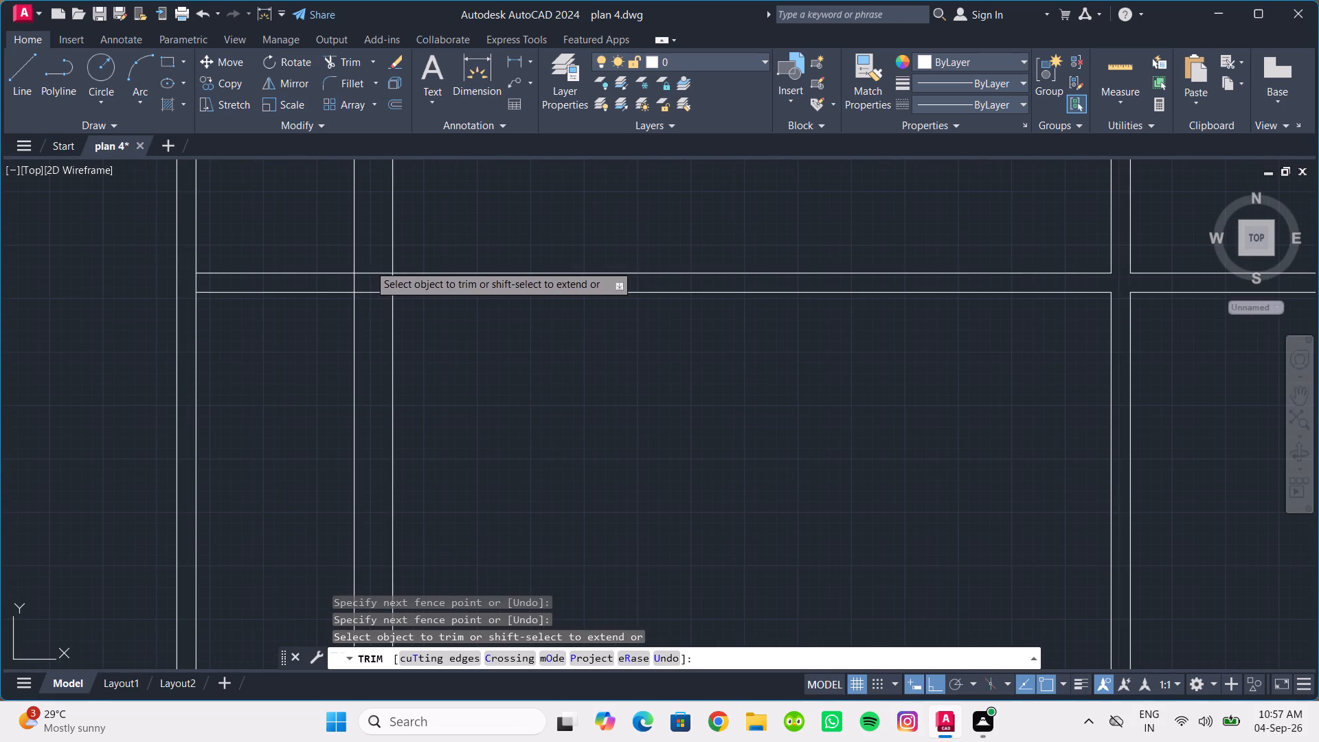
pyautogui.moveTo(369, 270); pyautogui.dragTo(369, 351)
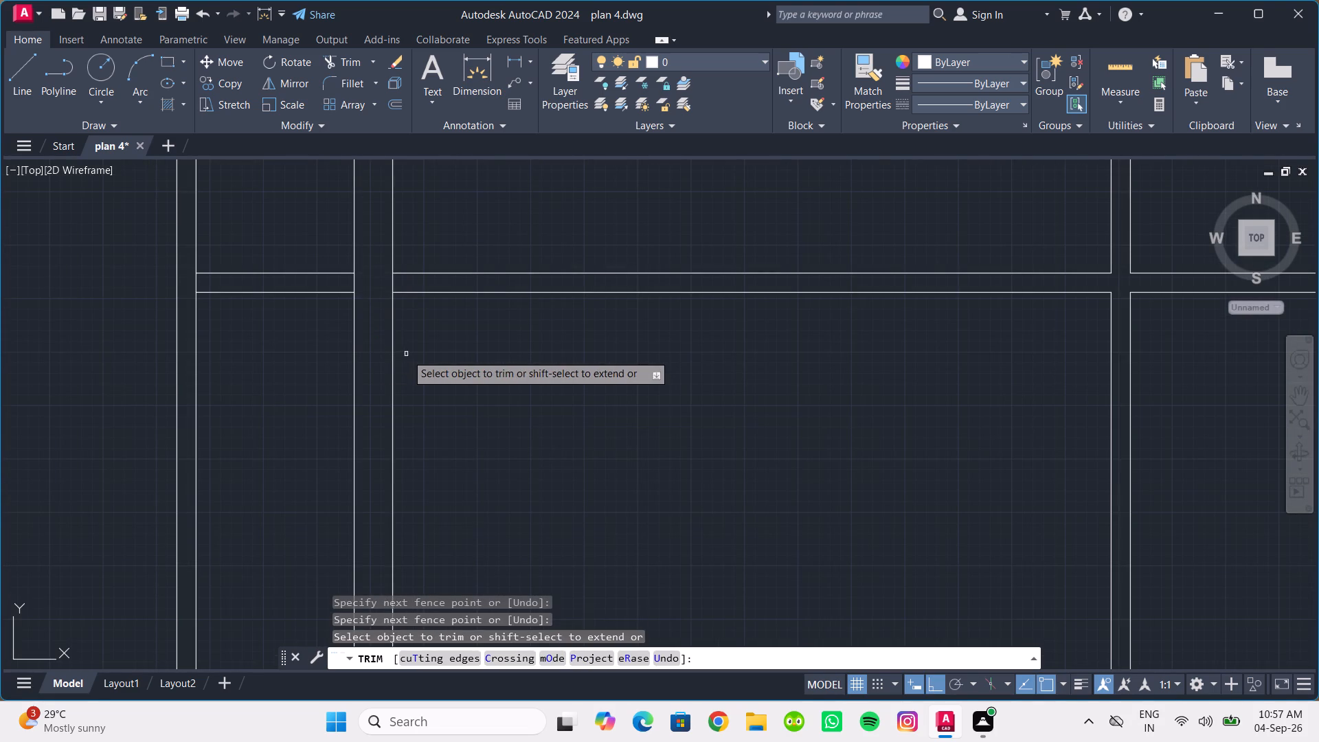
# Trim both lines of the long horizontal wall between the left outer wall and the thick partition.
pyautogui.scroll(-3, 406, 354)
pyautogui.moveTo(413, 358); pyautogui.dragTo(398, 351, button='middle')
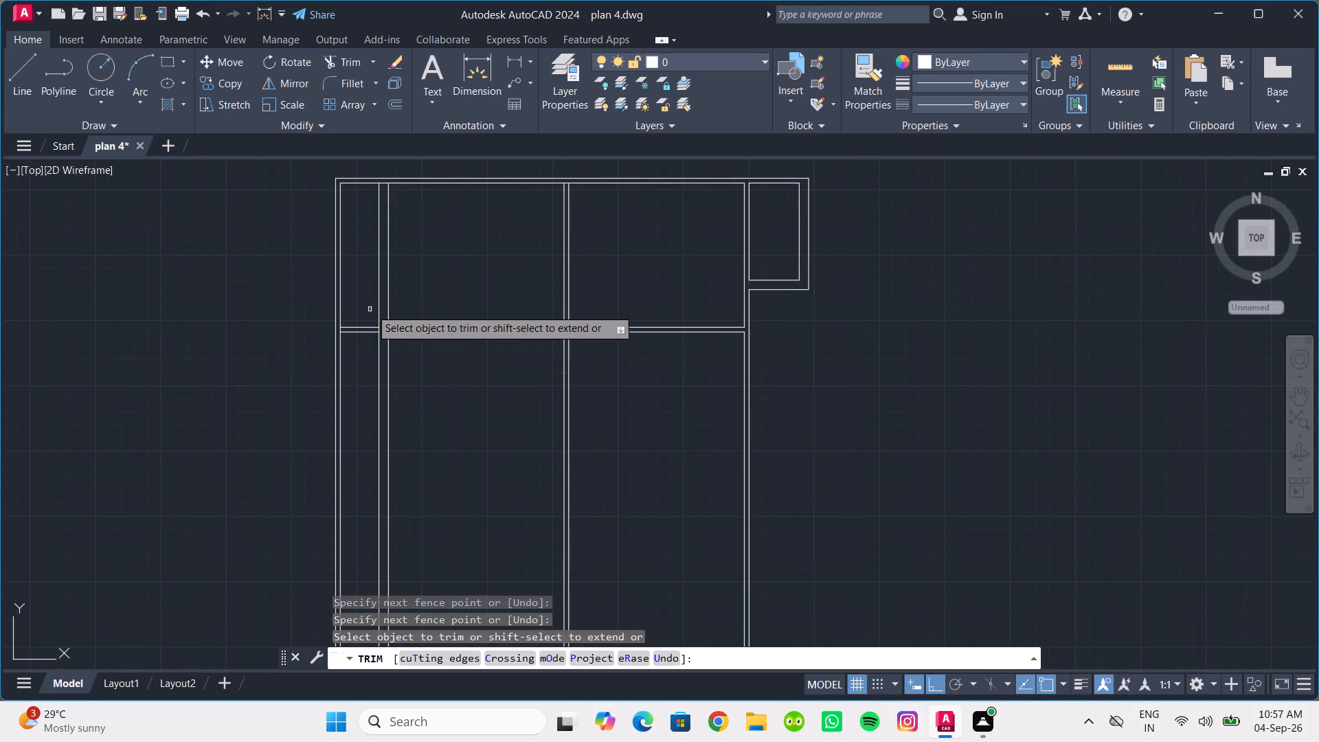
pyautogui.moveTo(362, 307); pyautogui.dragTo(368, 357)
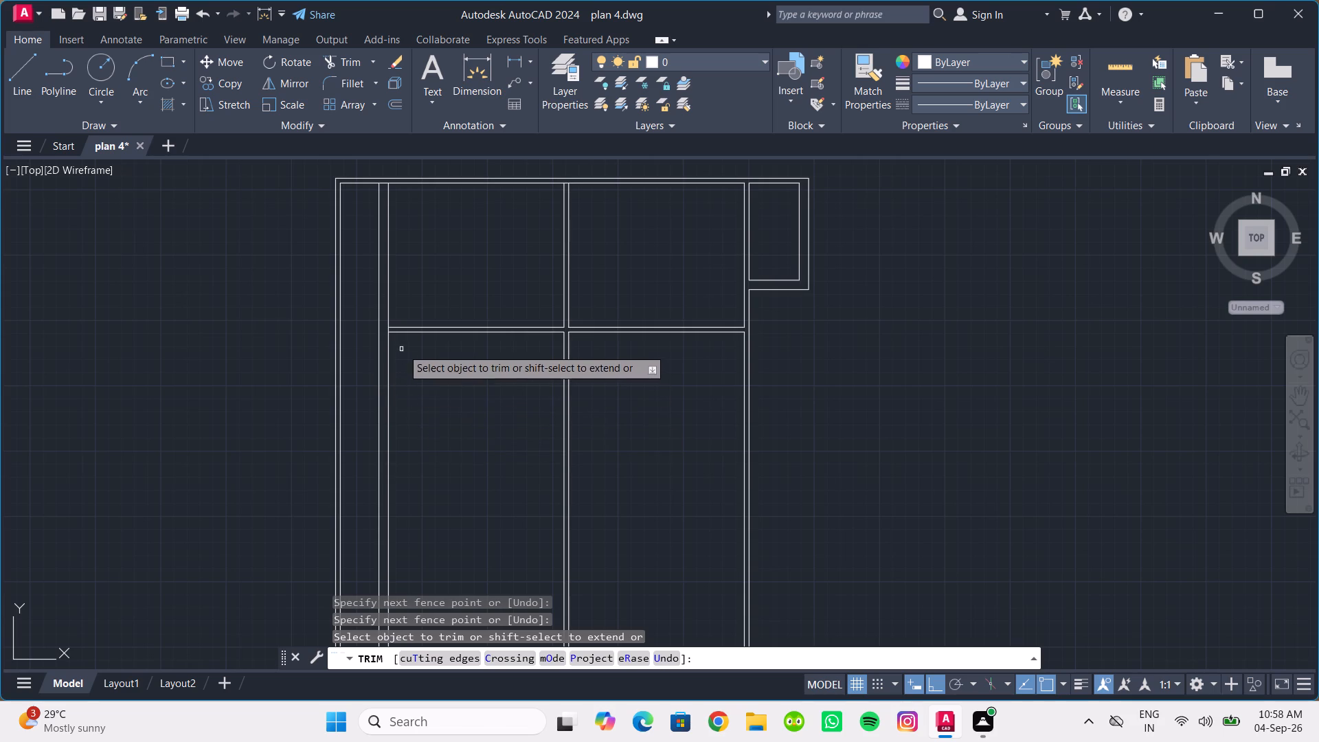
# Trim the thick partition's right line between the long horizontal wall's two lines to join the walls.
pyautogui.moveTo(439, 382); pyautogui.dragTo(403, 344, button='middle')
pyautogui.moveTo(407, 345); pyautogui.dragTo(403, 407, button='middle')
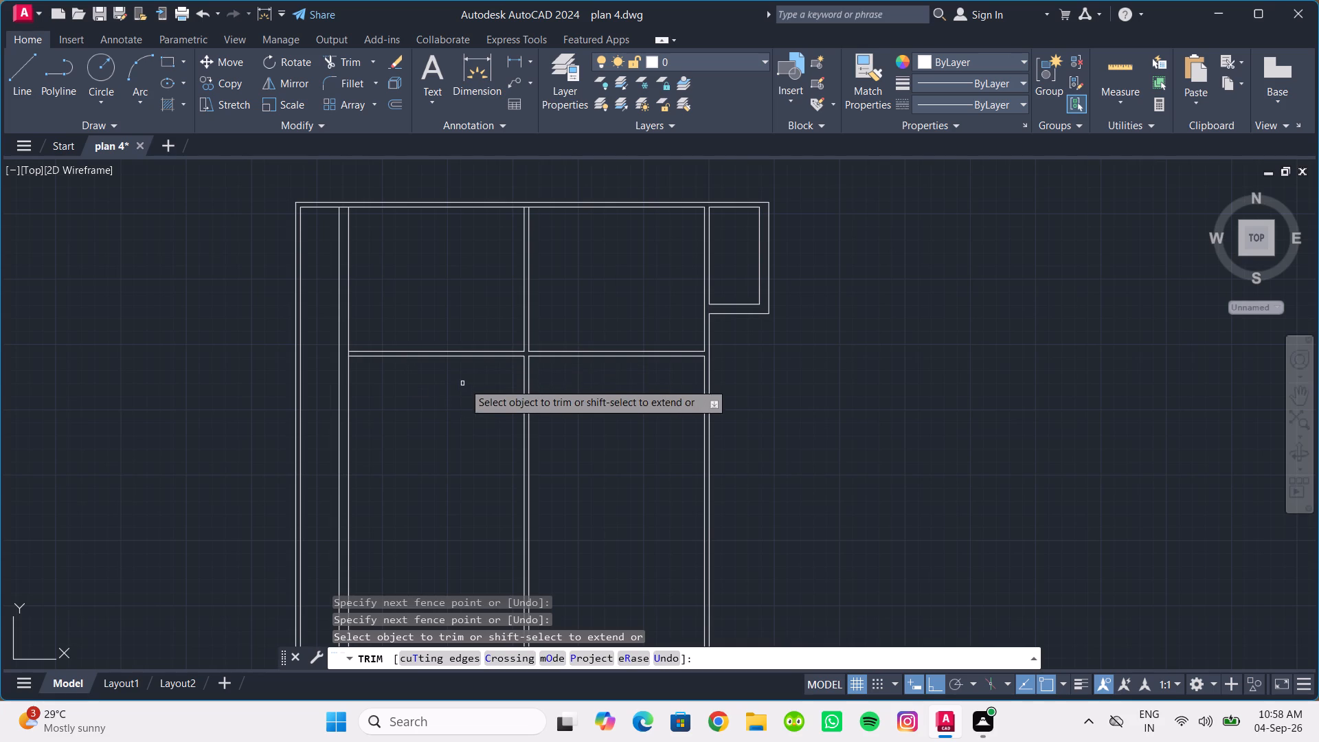
pyautogui.moveTo(400, 407); pyautogui.dragTo(409, 414, button='middle')
pyautogui.scroll(5, 374, 376)
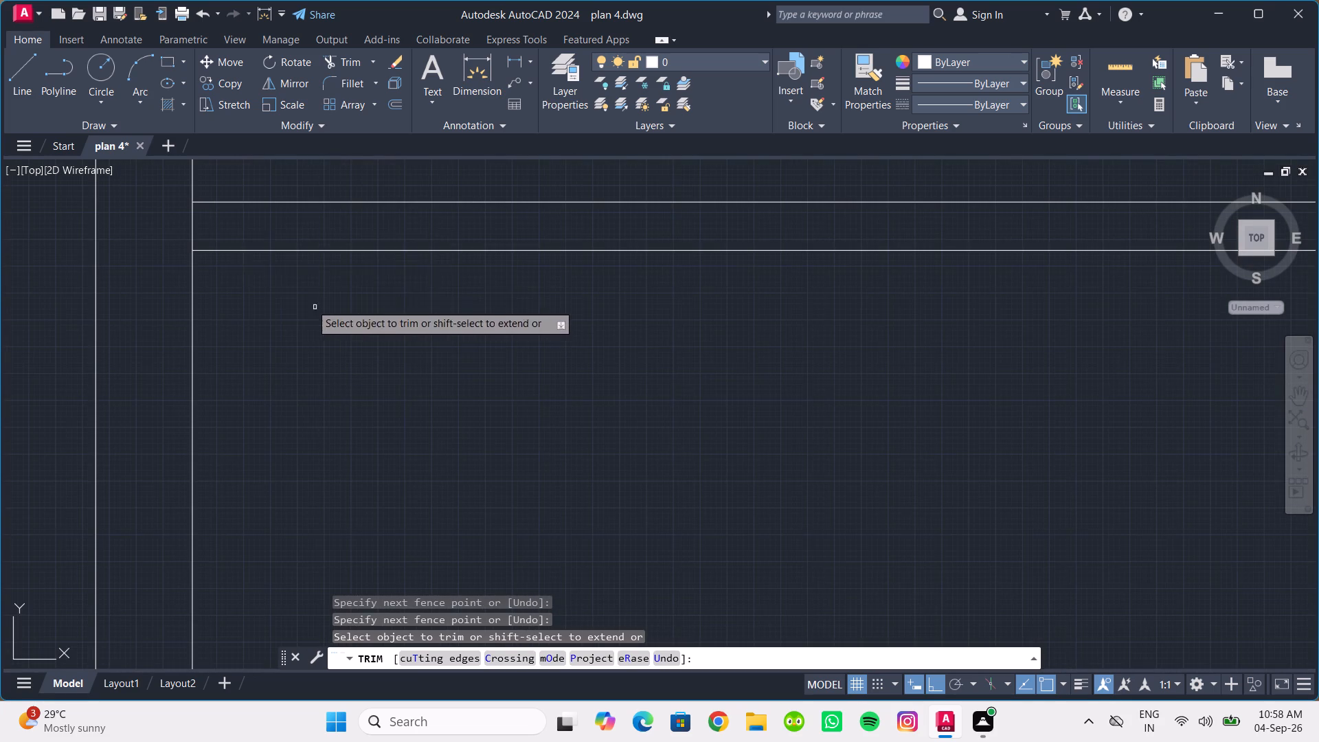
pyautogui.moveTo(179, 214); pyautogui.dragTo(223, 214)
pyautogui.scroll(-2, 261, 281)
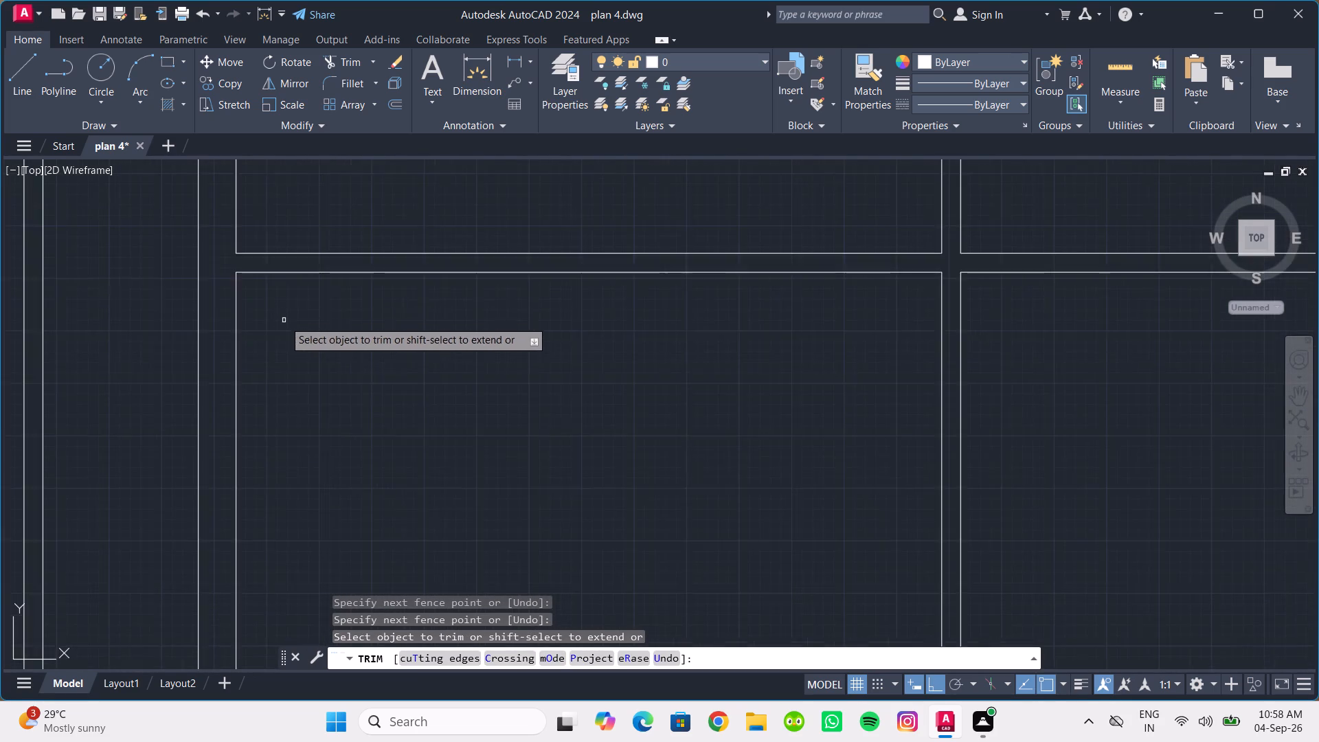
pyautogui.scroll(-1, 284, 321)
pyautogui.press('Escape')
pyautogui.press('Escape')
pyautogui.press('Escape')
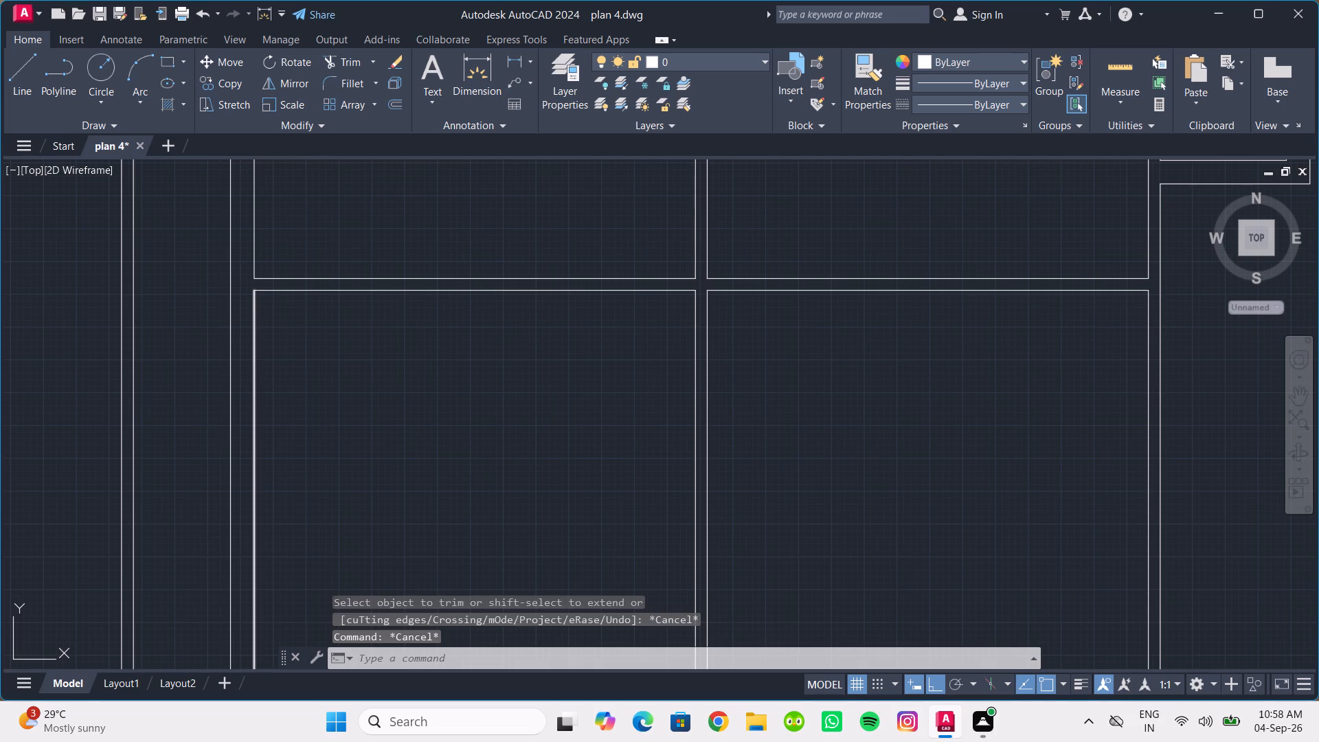
pyautogui.press('Escape')
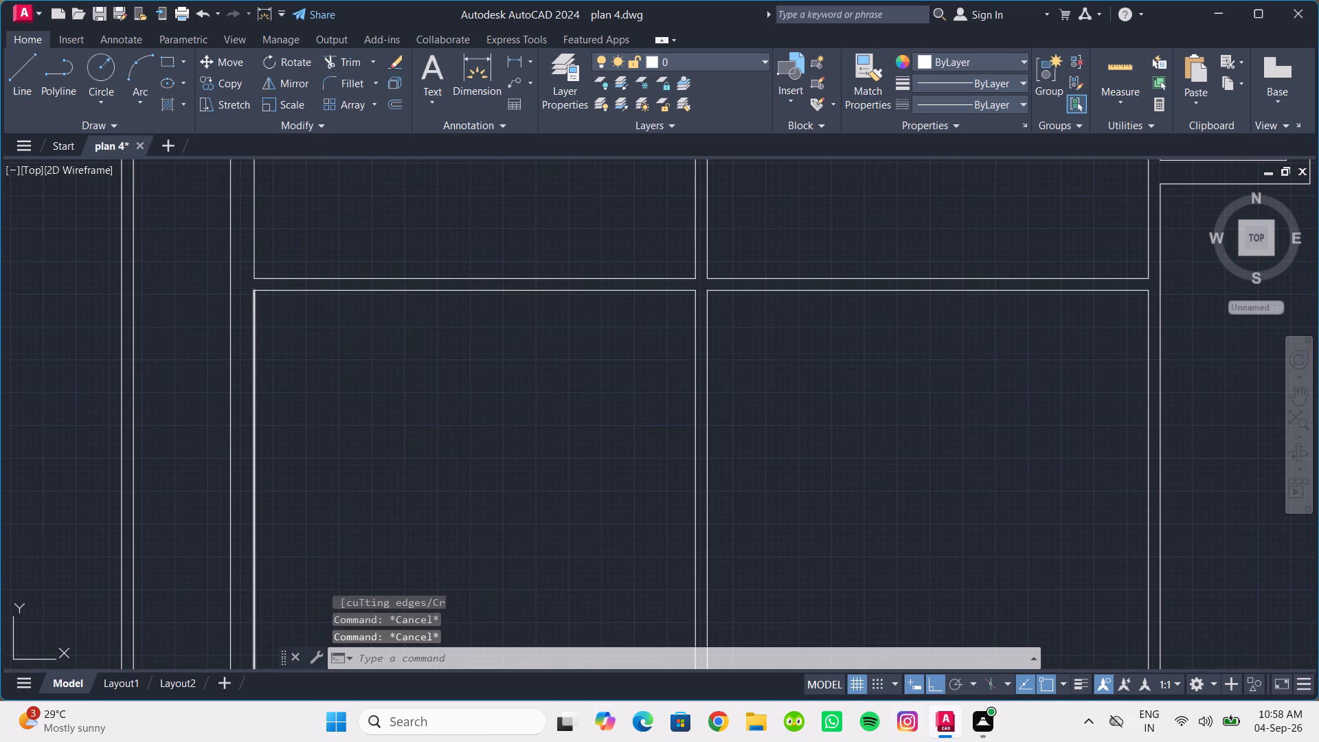
# Offset the thick partition's right line 7' into the room below the long horizontal wall, with a second line at 4.5" forming a partition.
pyautogui.click(389, 101)
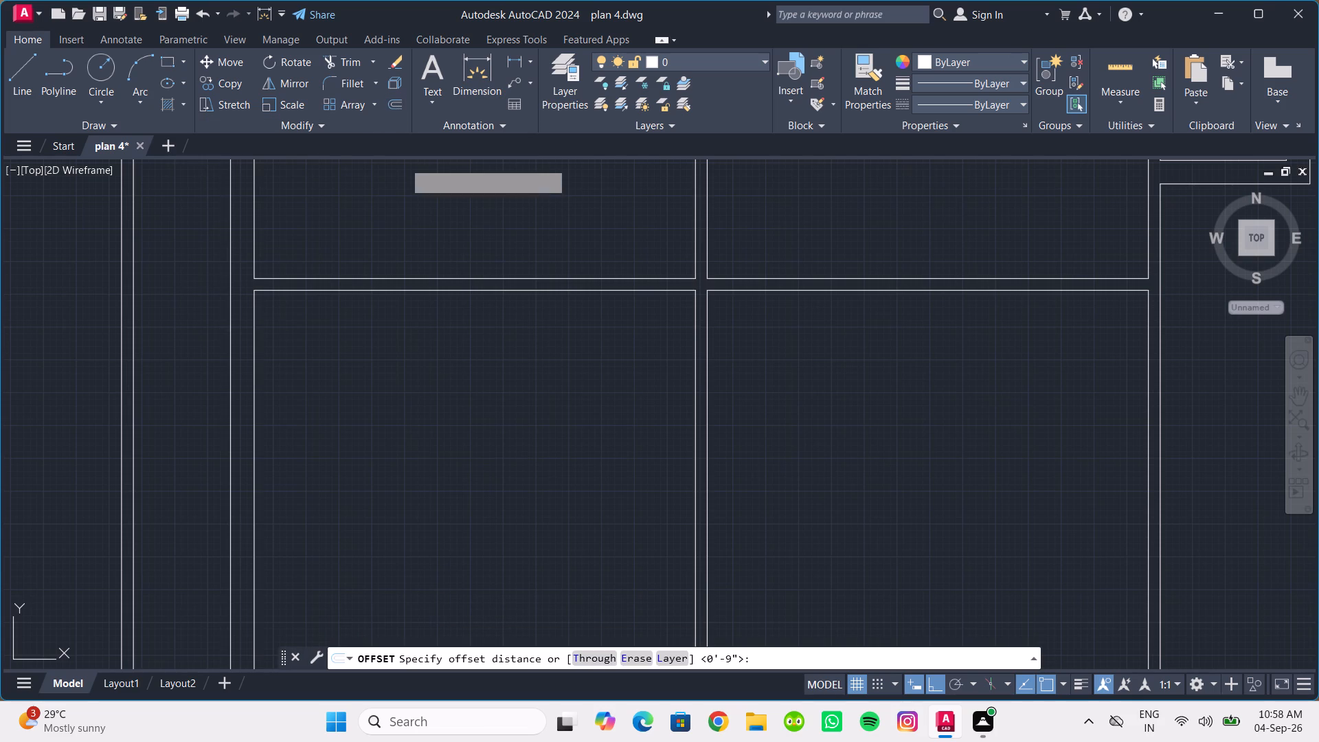
pyautogui.write("7'")
pyautogui.press('Return')
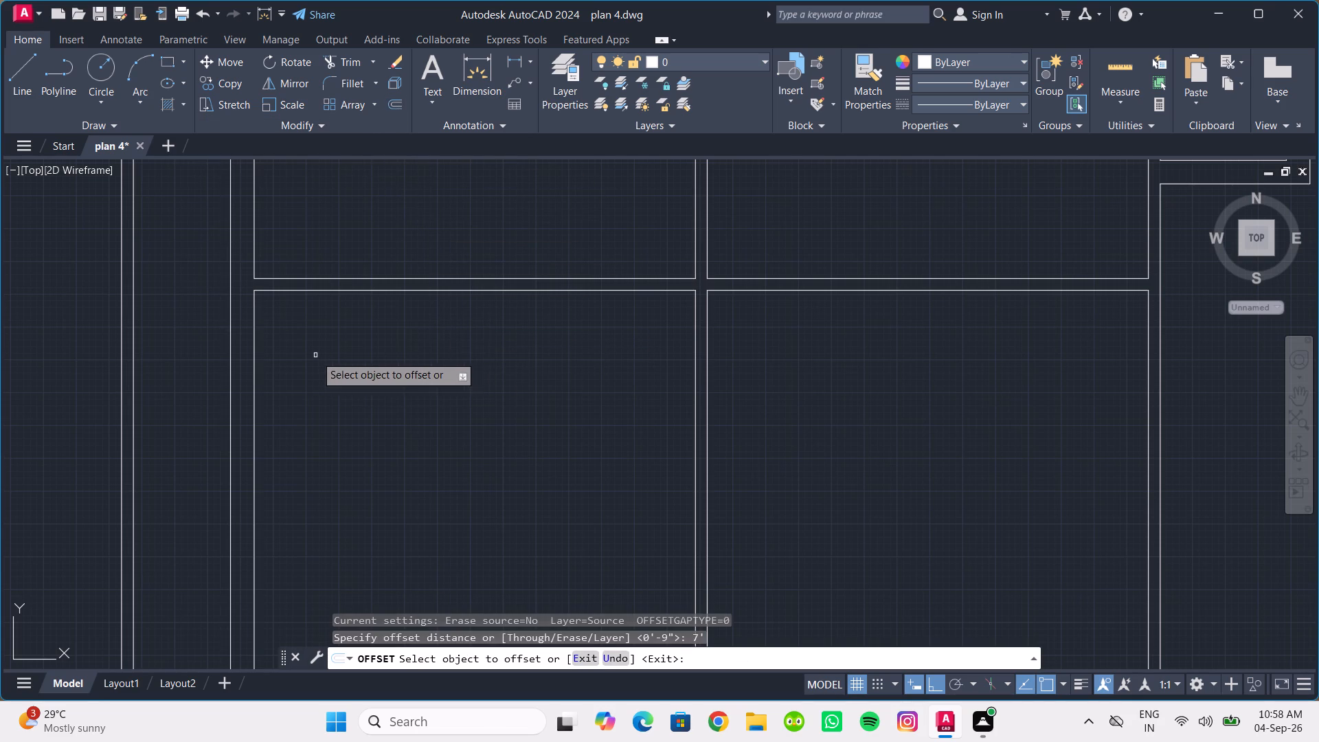
pyautogui.scroll(-1, 315, 355)
pyautogui.click(279, 361)
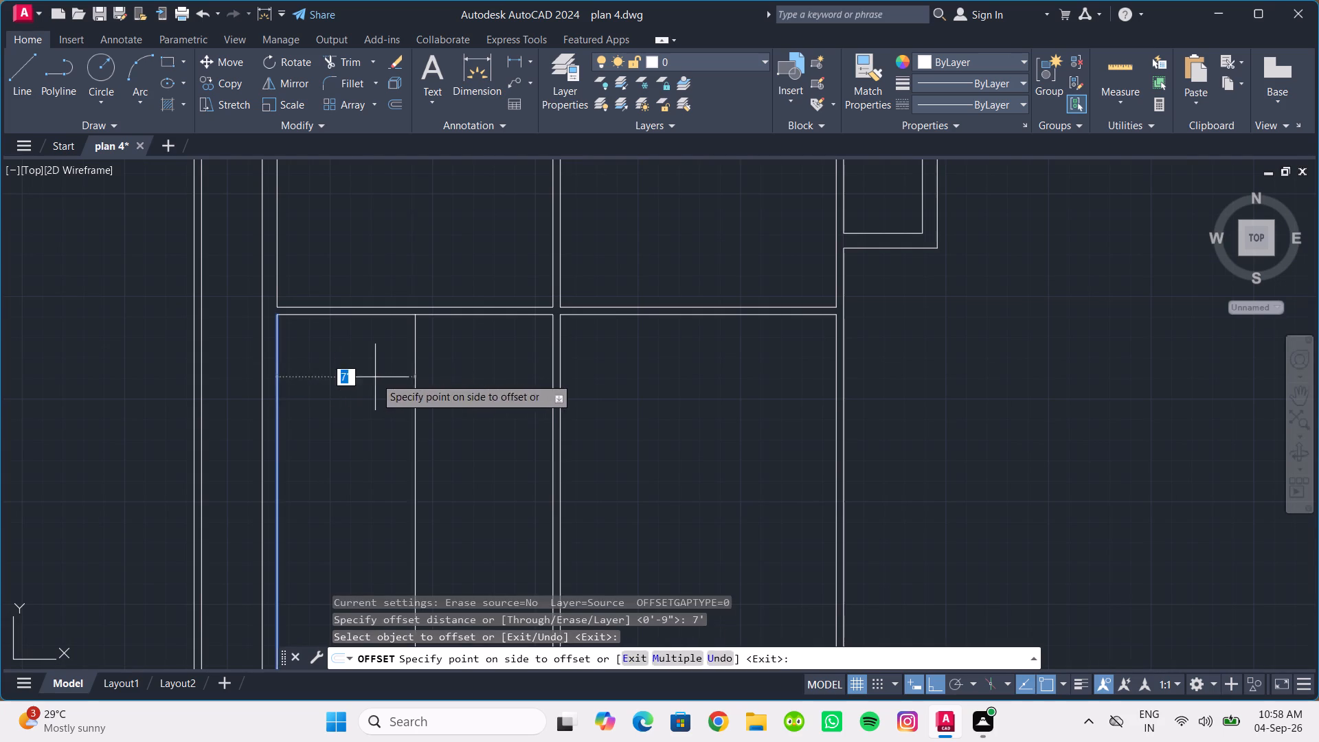
pyautogui.click(375, 377)
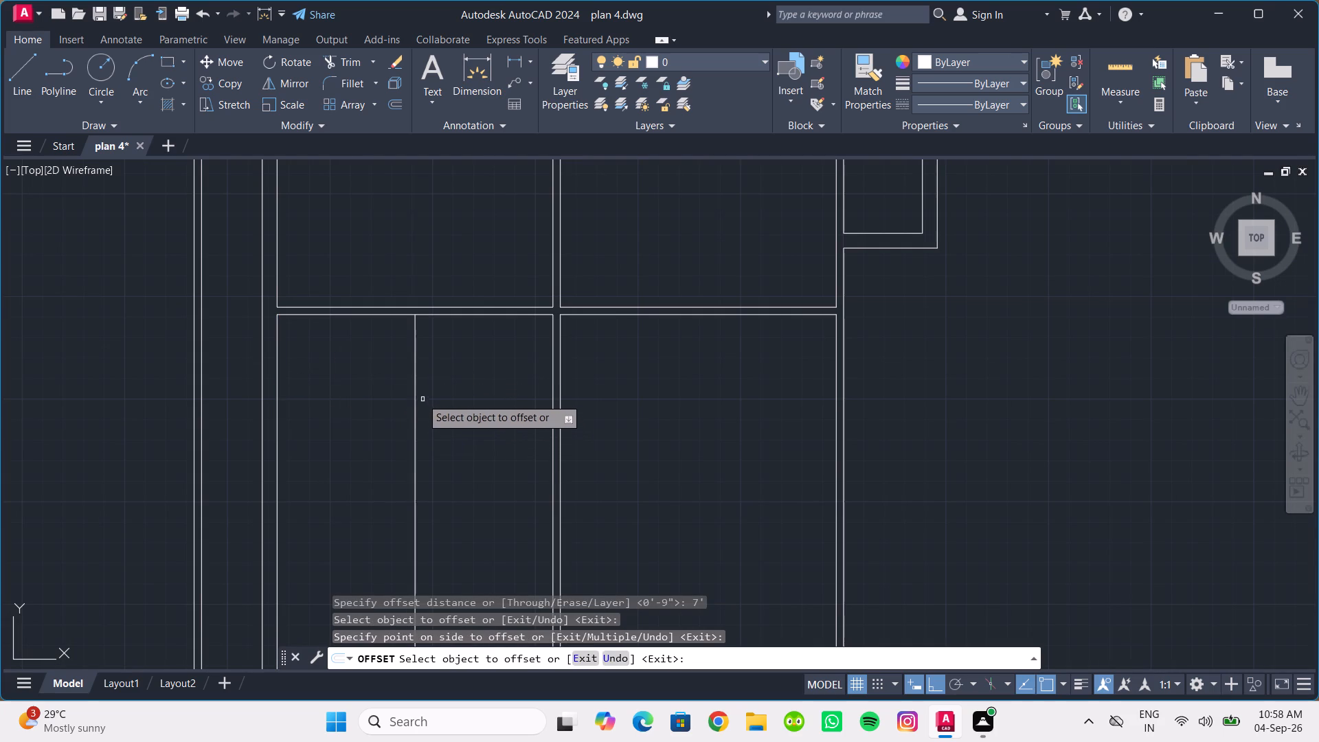
pyautogui.click(414, 393)
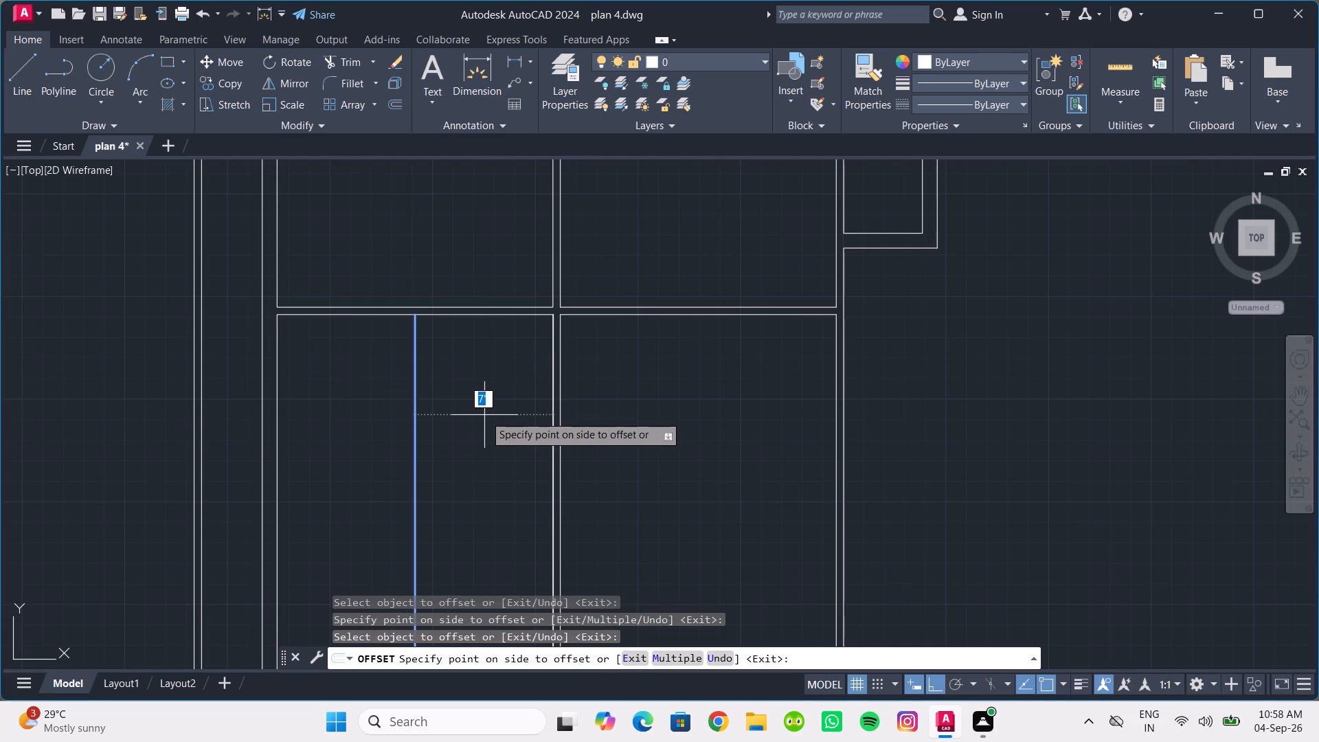
pyautogui.write('4.5')
pyautogui.press('Return')
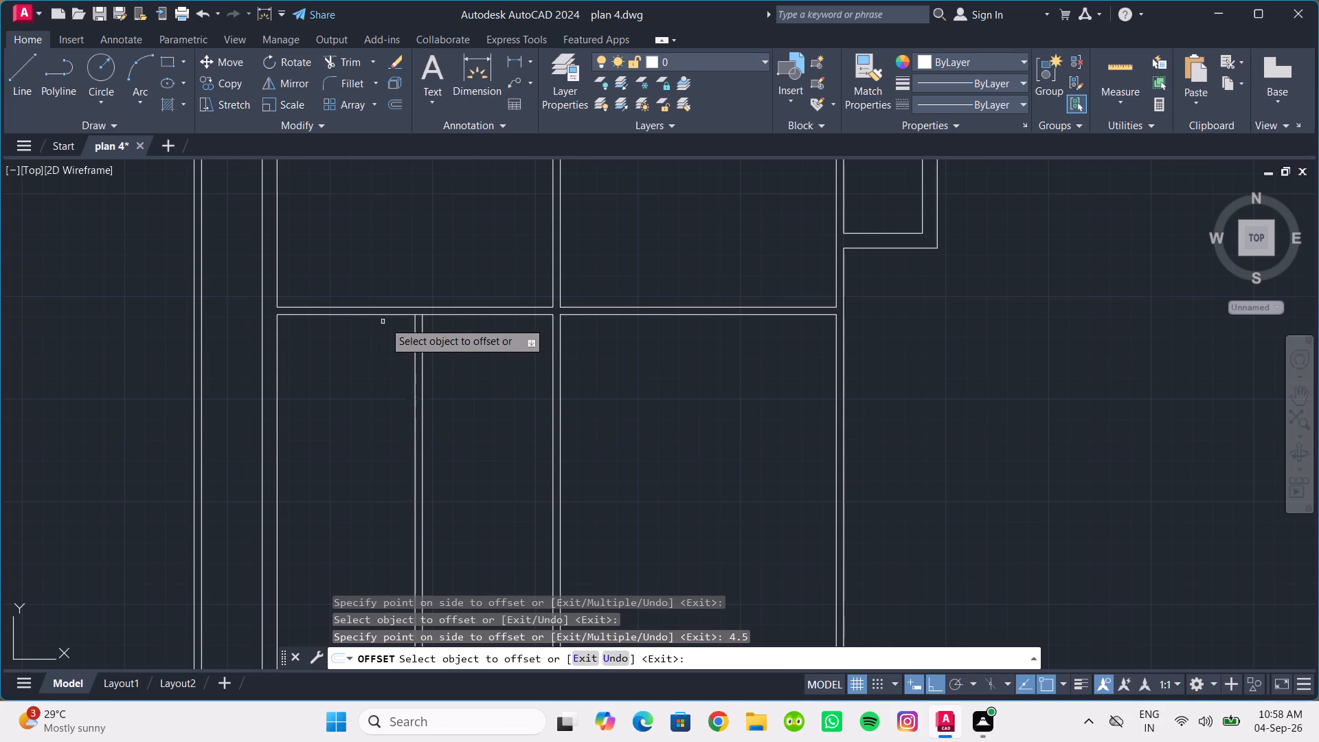
pyautogui.press('Escape')
# Trim the long horizontal wall's lower line between the new partition's two lines to open the T-junction.
pyautogui.write('tr')
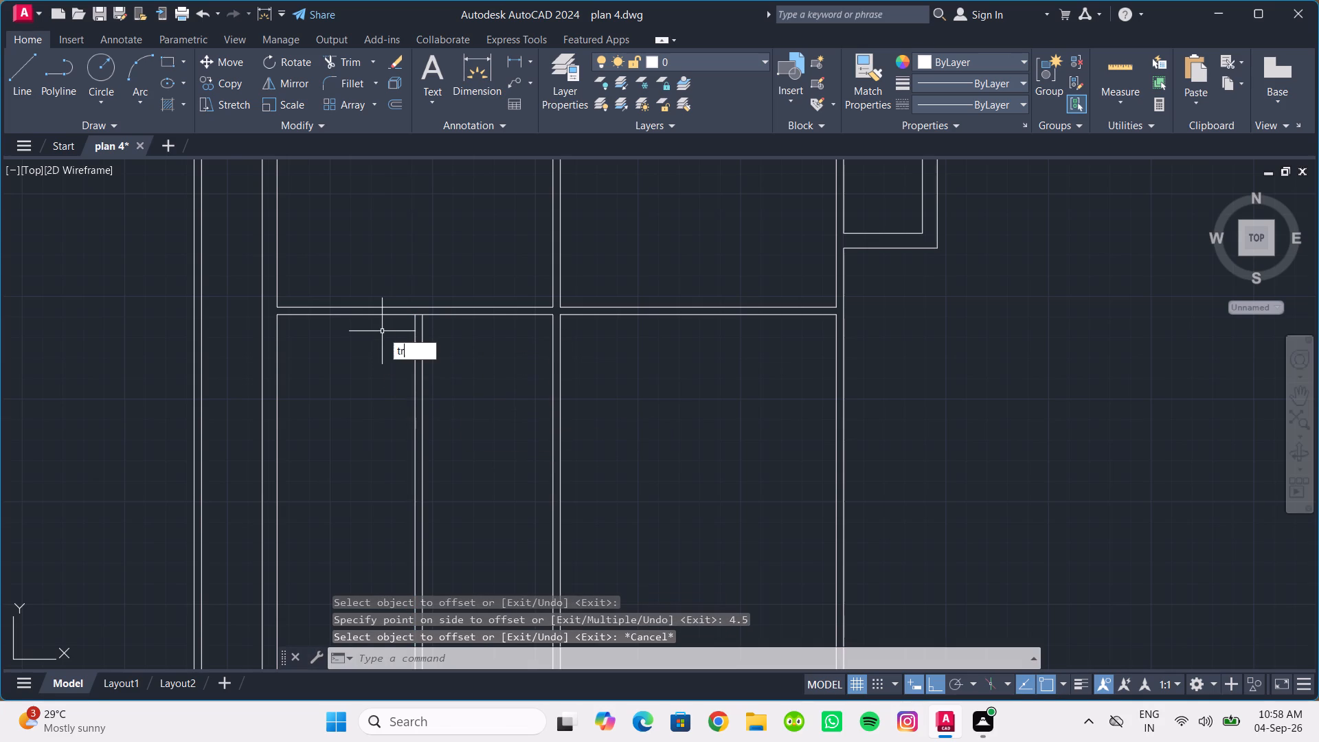
pyautogui.press('Return')
pyautogui.scroll(3, 432, 298)
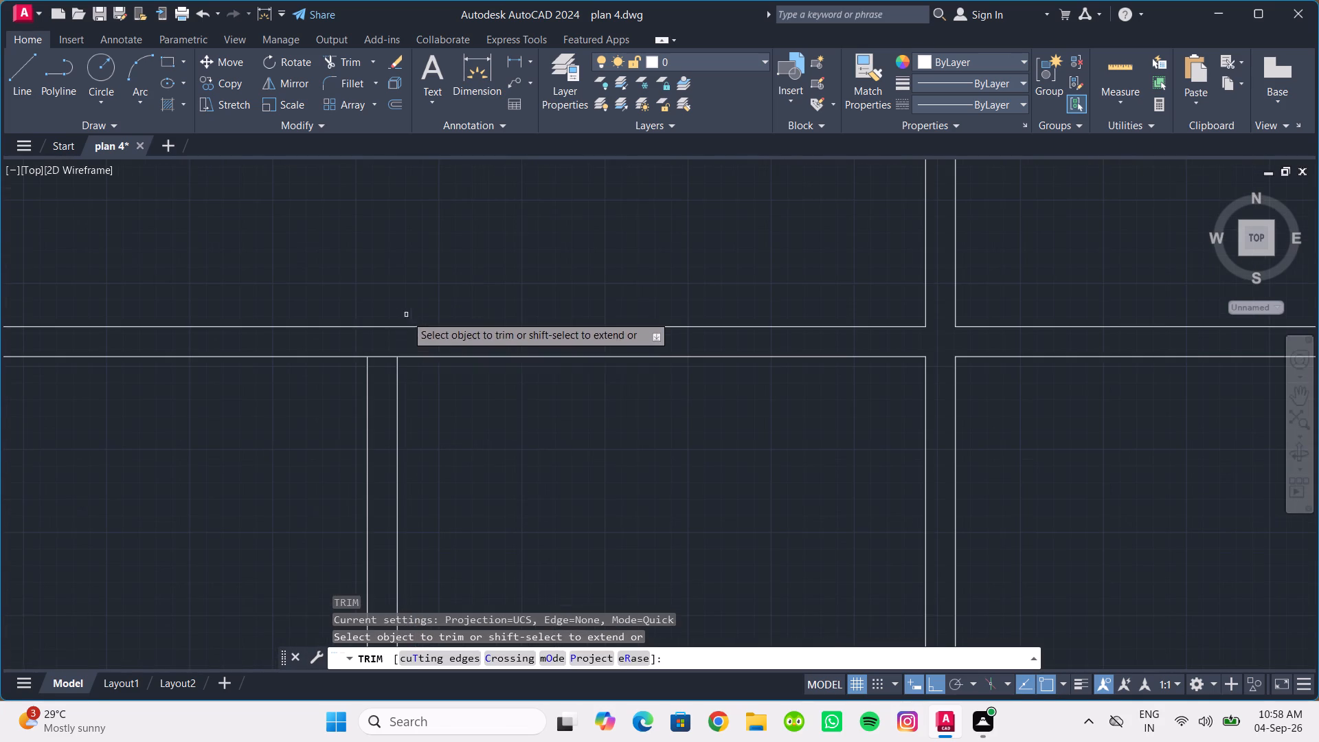
pyautogui.moveTo(384, 345); pyautogui.dragTo(385, 366)
pyautogui.scroll(-2, 431, 399)
pyautogui.moveTo(432, 412); pyautogui.dragTo(464, 320, button='middle')
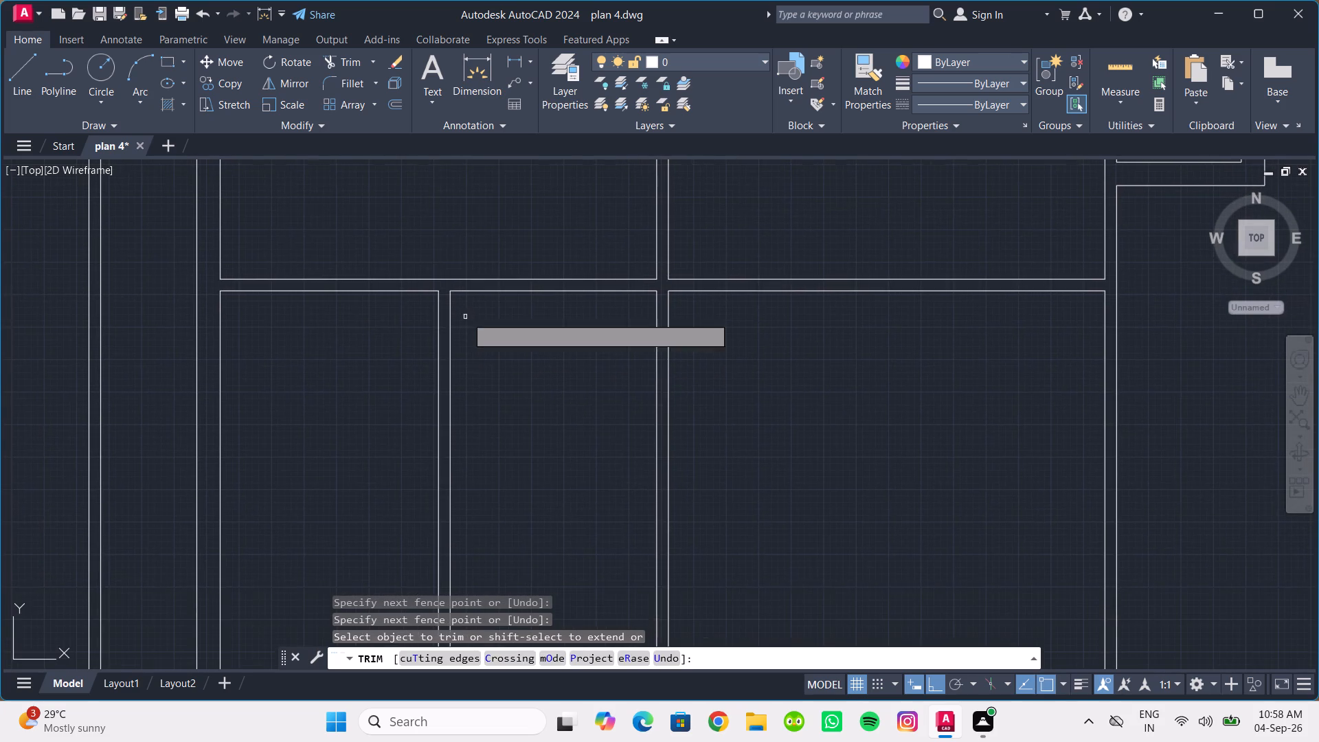
pyautogui.press('Escape')
pyautogui.press('Escape')
pyautogui.press('Escape')
# Offset the narrow left room's top line 5' downward, with a second line 4.5" below it forming a cross wall.
pyautogui.scroll(-1, 332, 351)
pyautogui.moveTo(332, 351); pyautogui.dragTo(338, 328, button='middle')
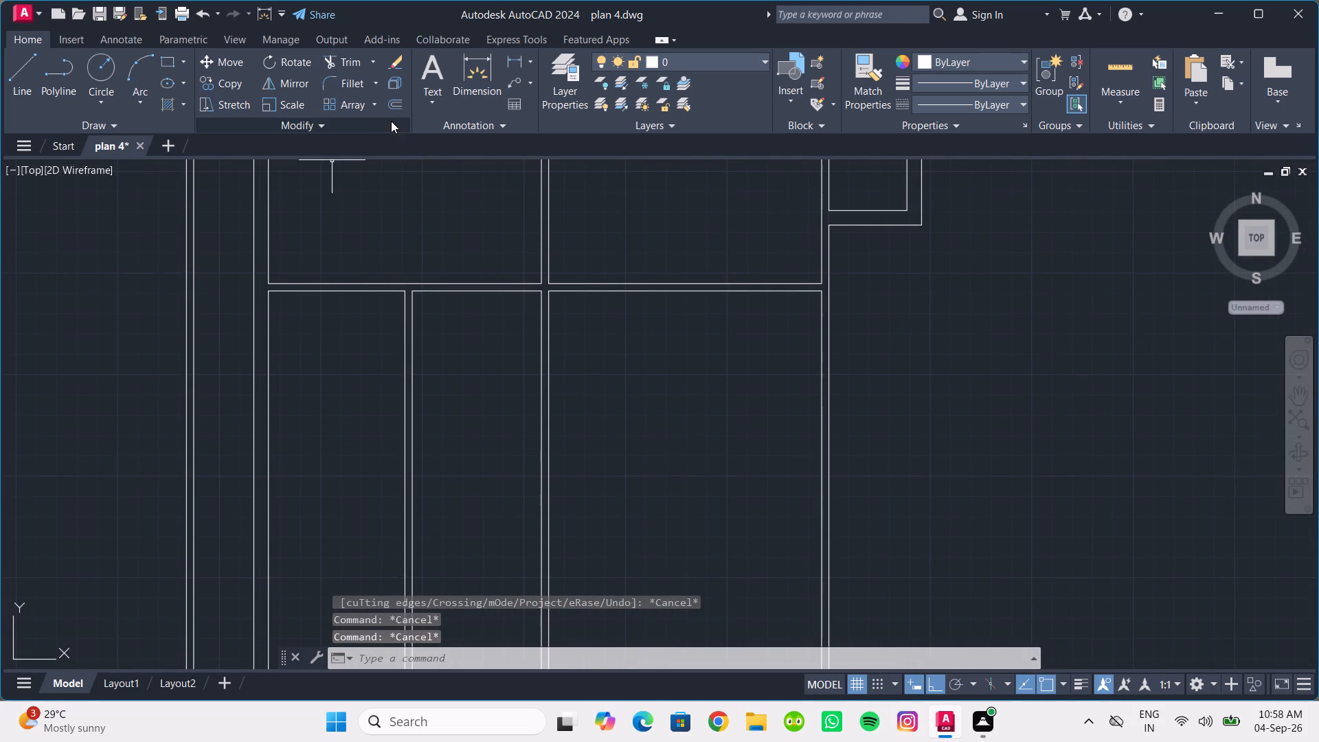
pyautogui.click(392, 104)
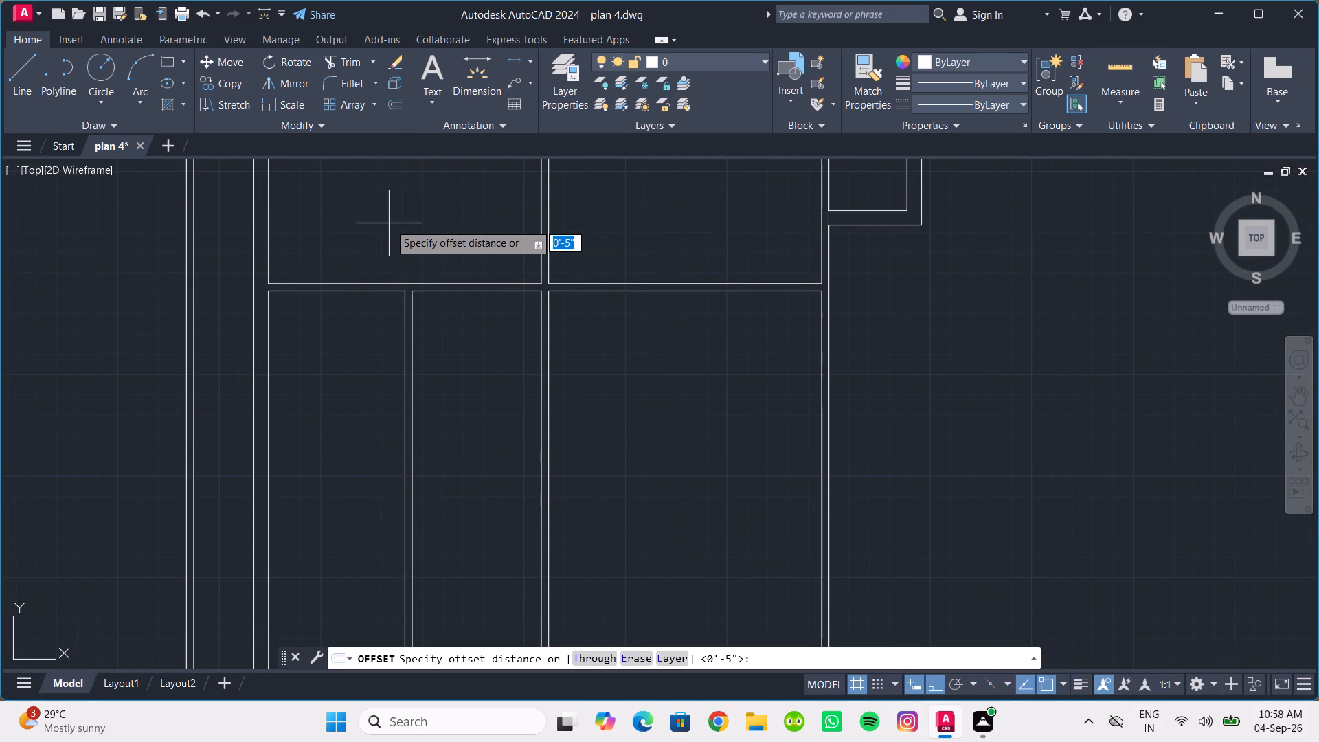
pyautogui.write("5'")
pyautogui.press('Return')
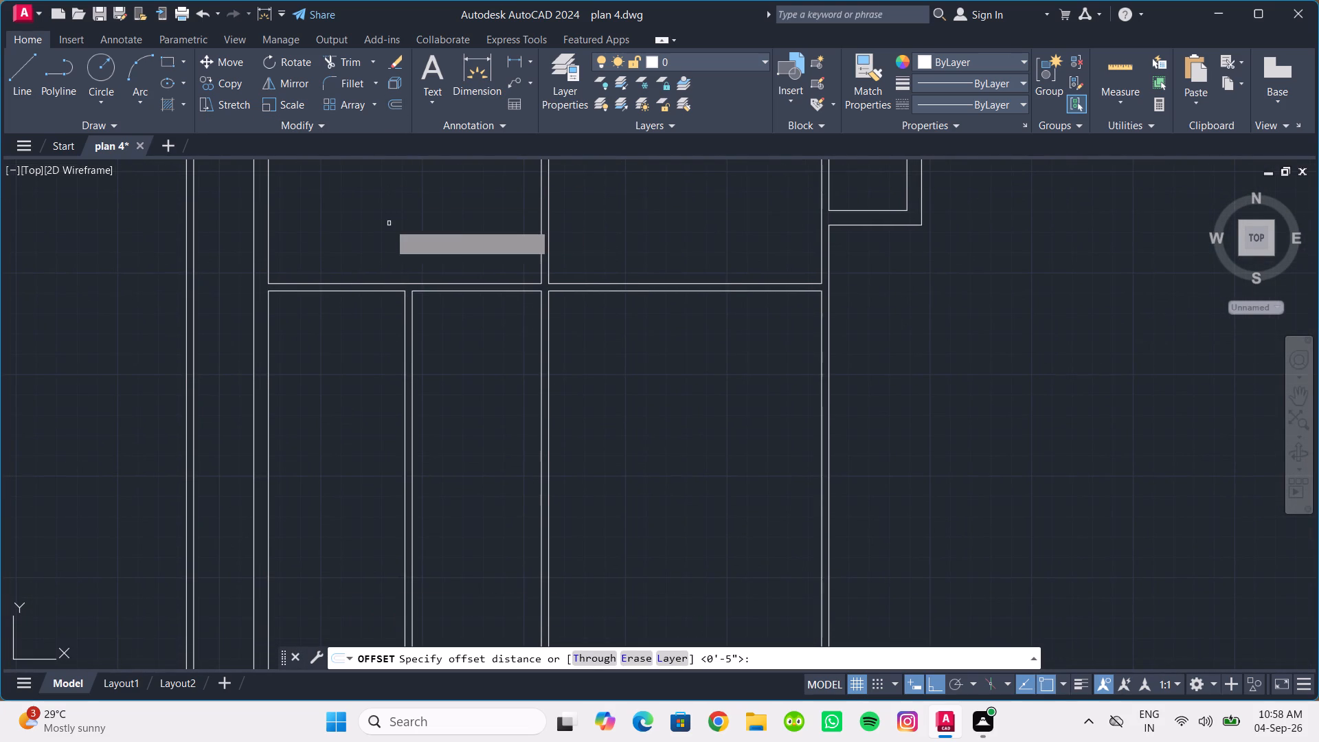
pyautogui.click(359, 292)
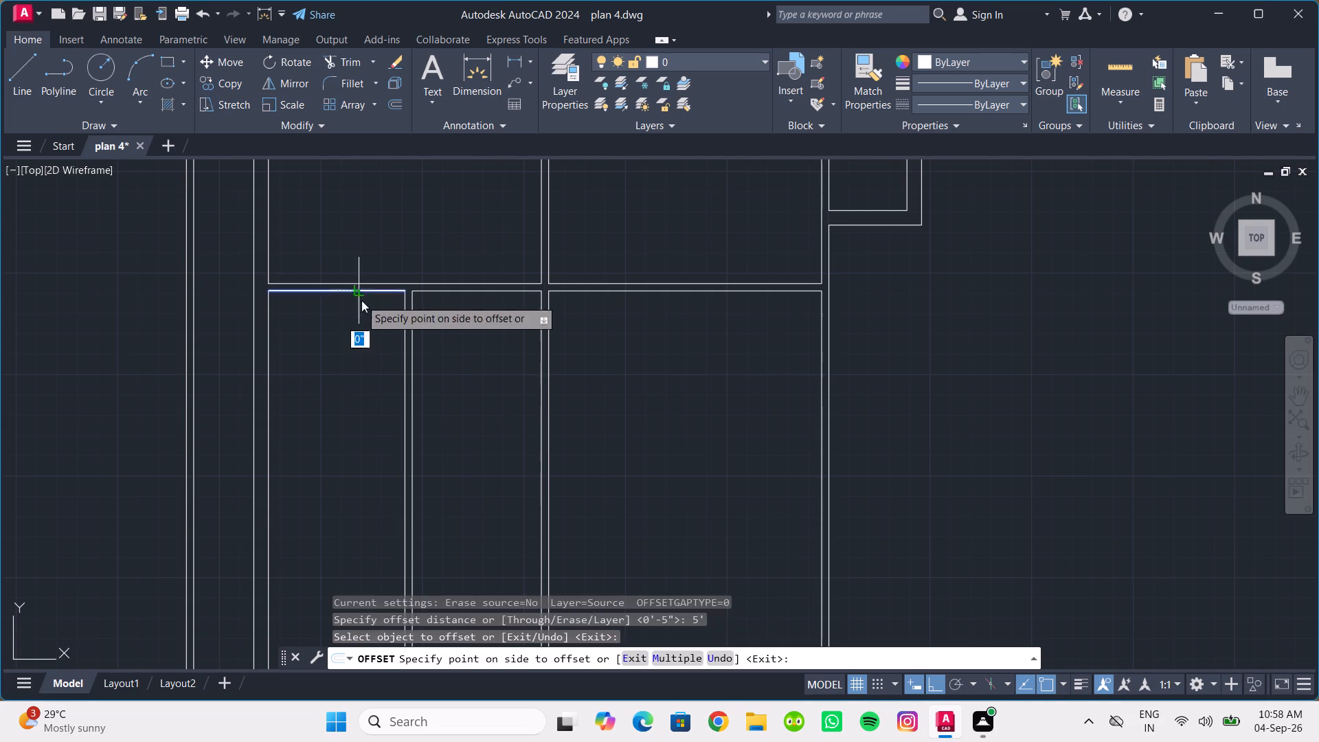
pyautogui.click(366, 354)
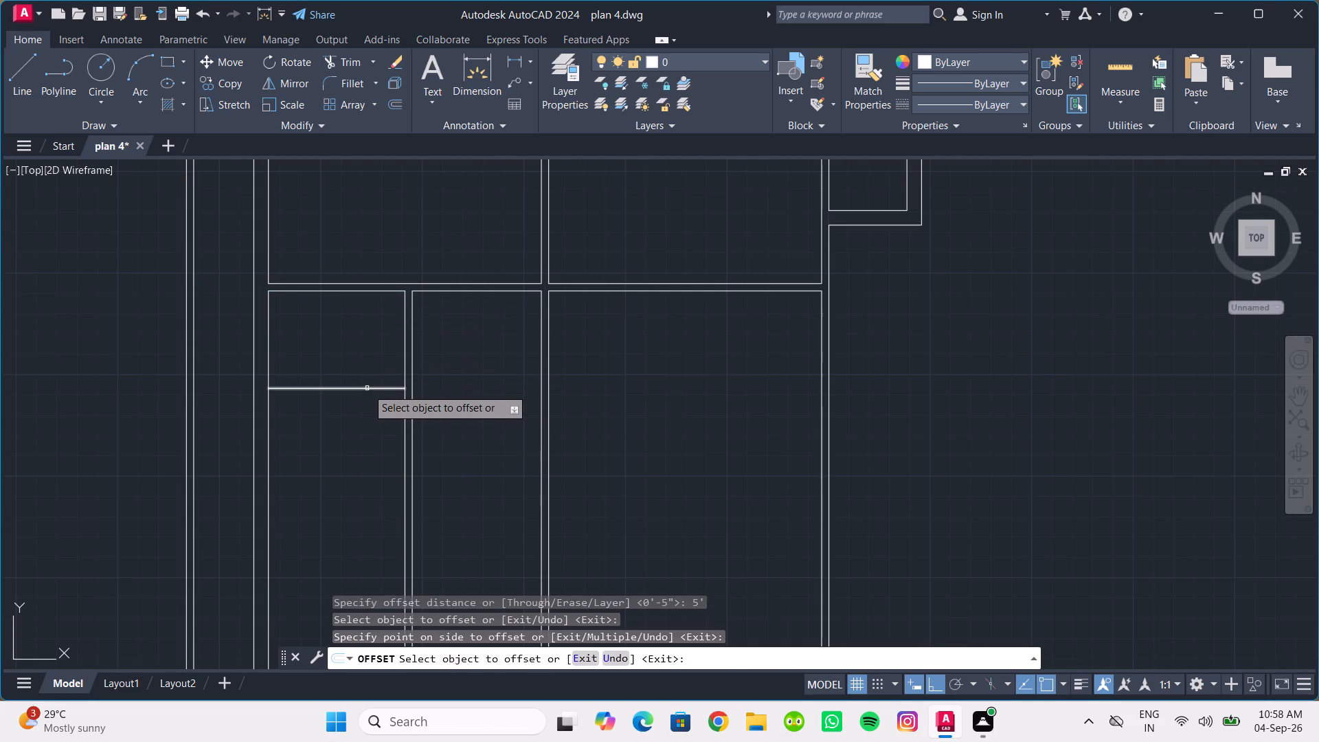
pyautogui.click(367, 388)
pyautogui.write('4.5')
pyautogui.press('Return')
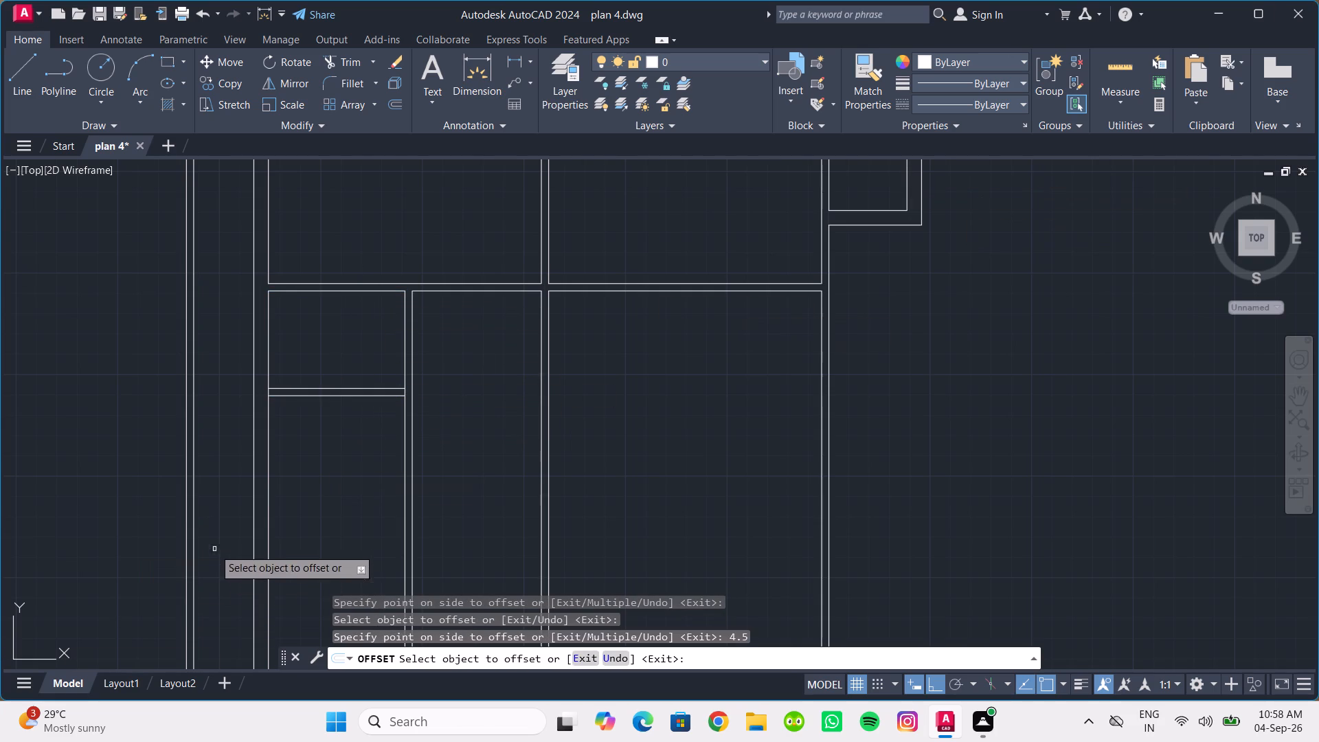
# Offset the cross wall's lower line 5' downward, with a second line 4.5" below it forming another cross wall.
pyautogui.click(352, 397)
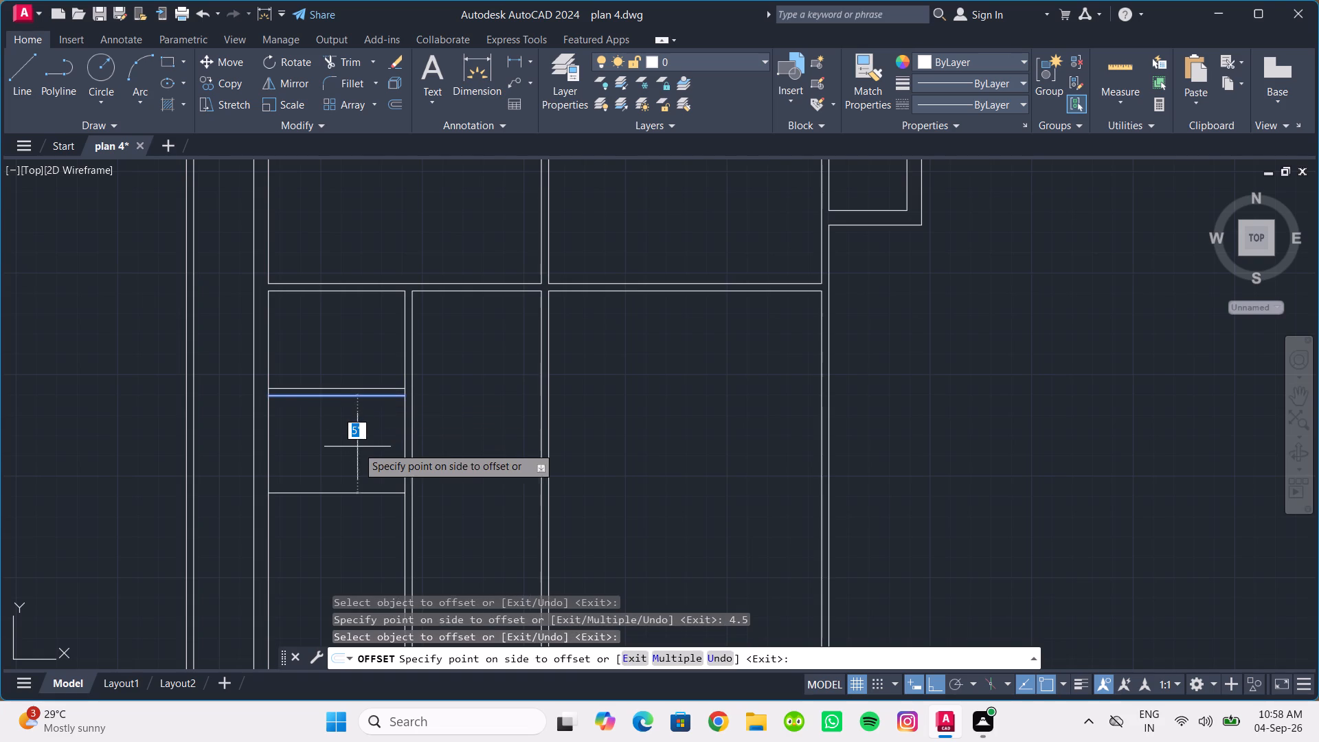
pyautogui.press('4')
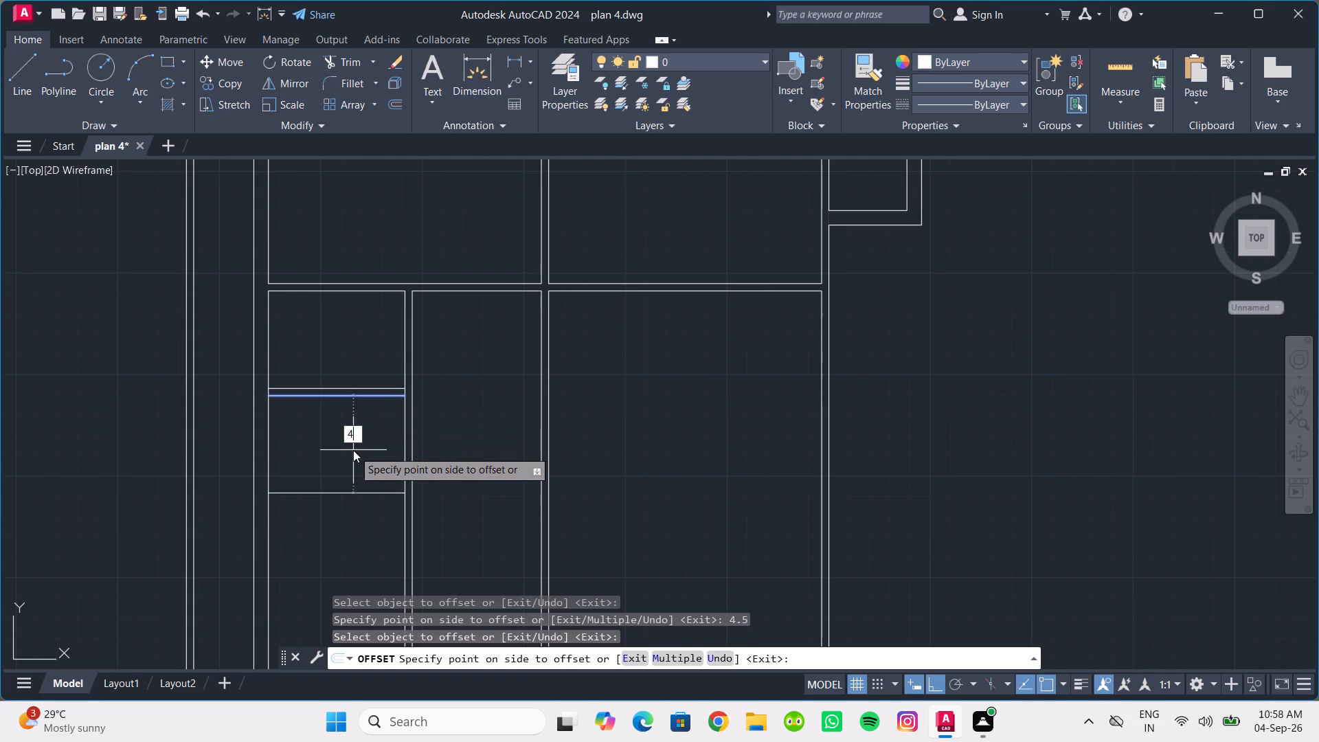
pyautogui.press('BackSpace')
pyautogui.write("5'")
pyautogui.press('Return')
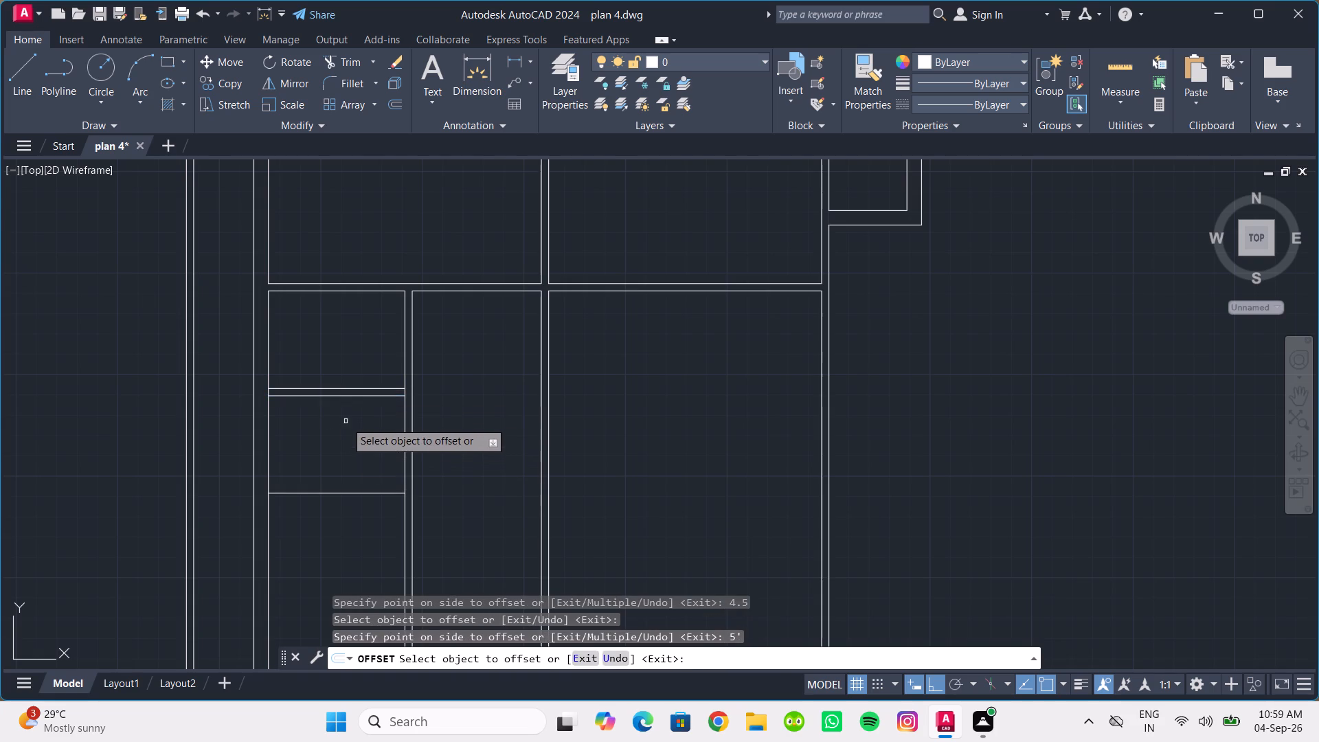
pyautogui.click(356, 493)
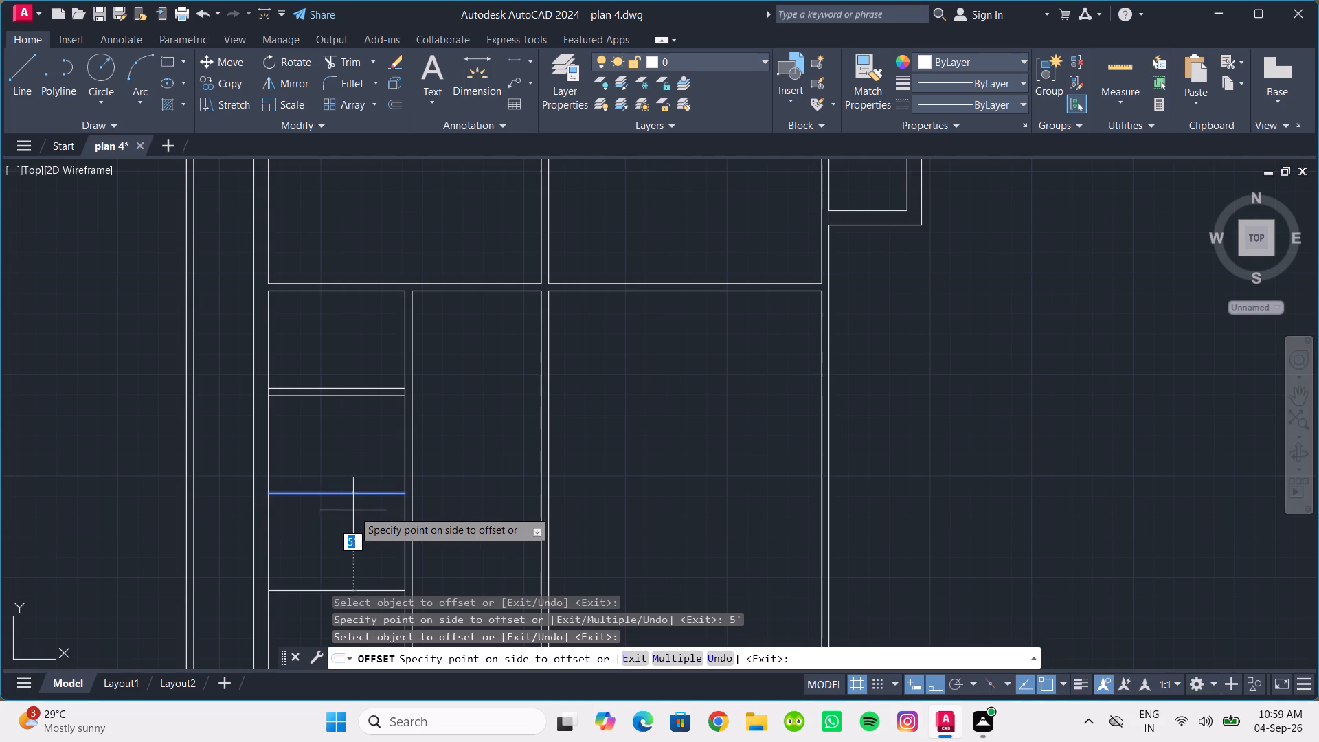
pyautogui.press('4')
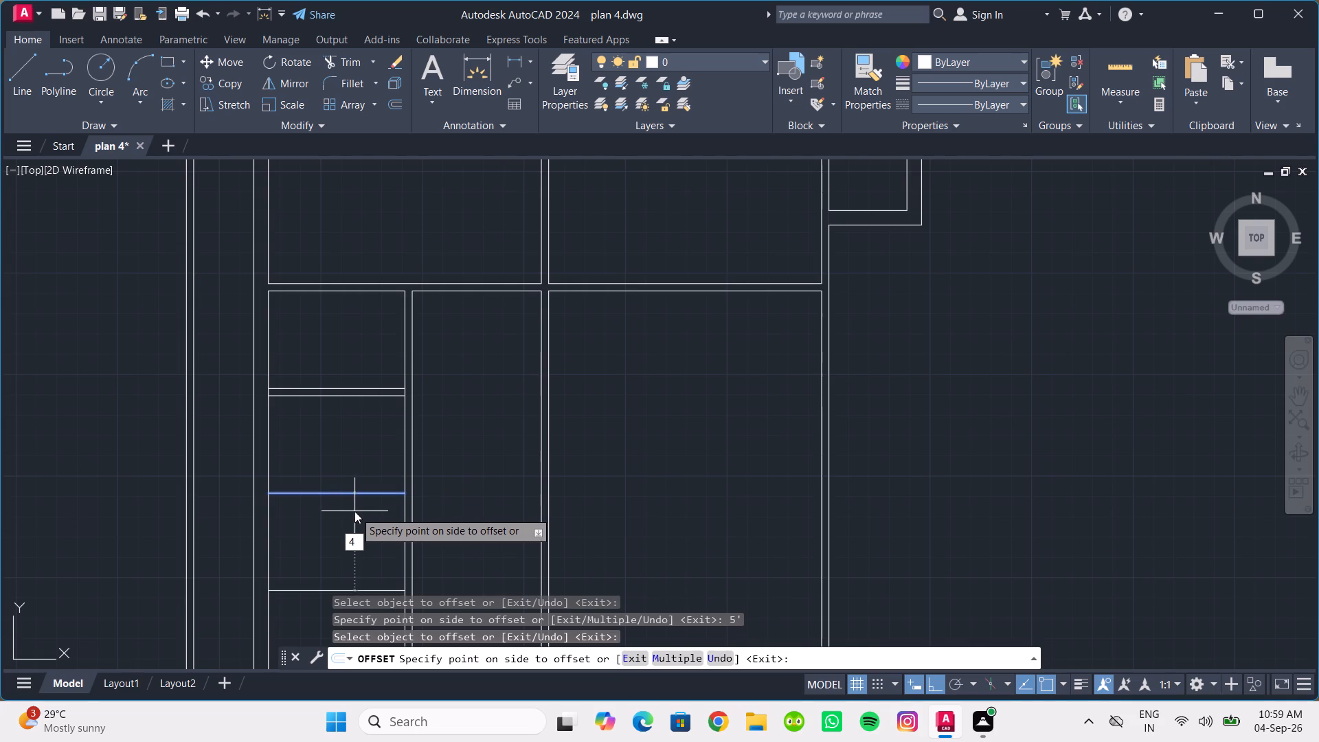
pyautogui.press('.')
pyautogui.press('5')
pyautogui.press('Return')
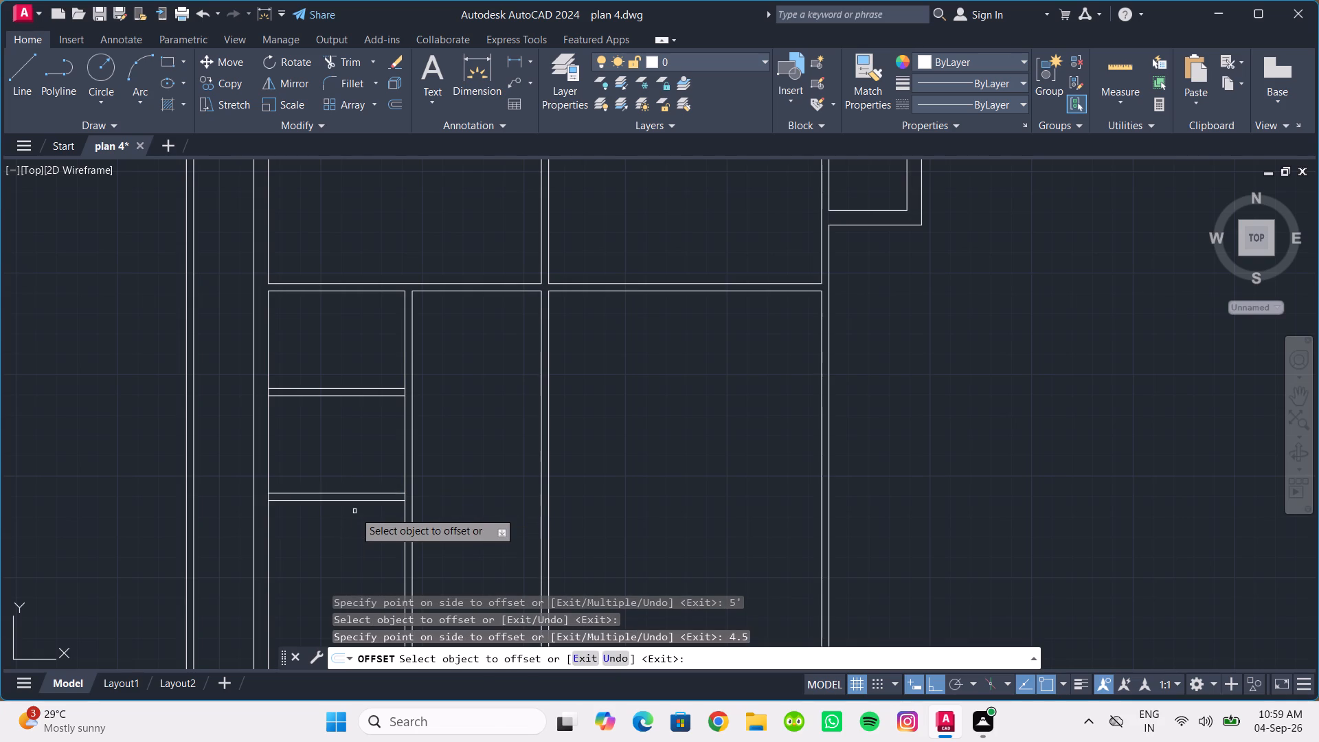
pyautogui.scroll(-1, 359, 505)
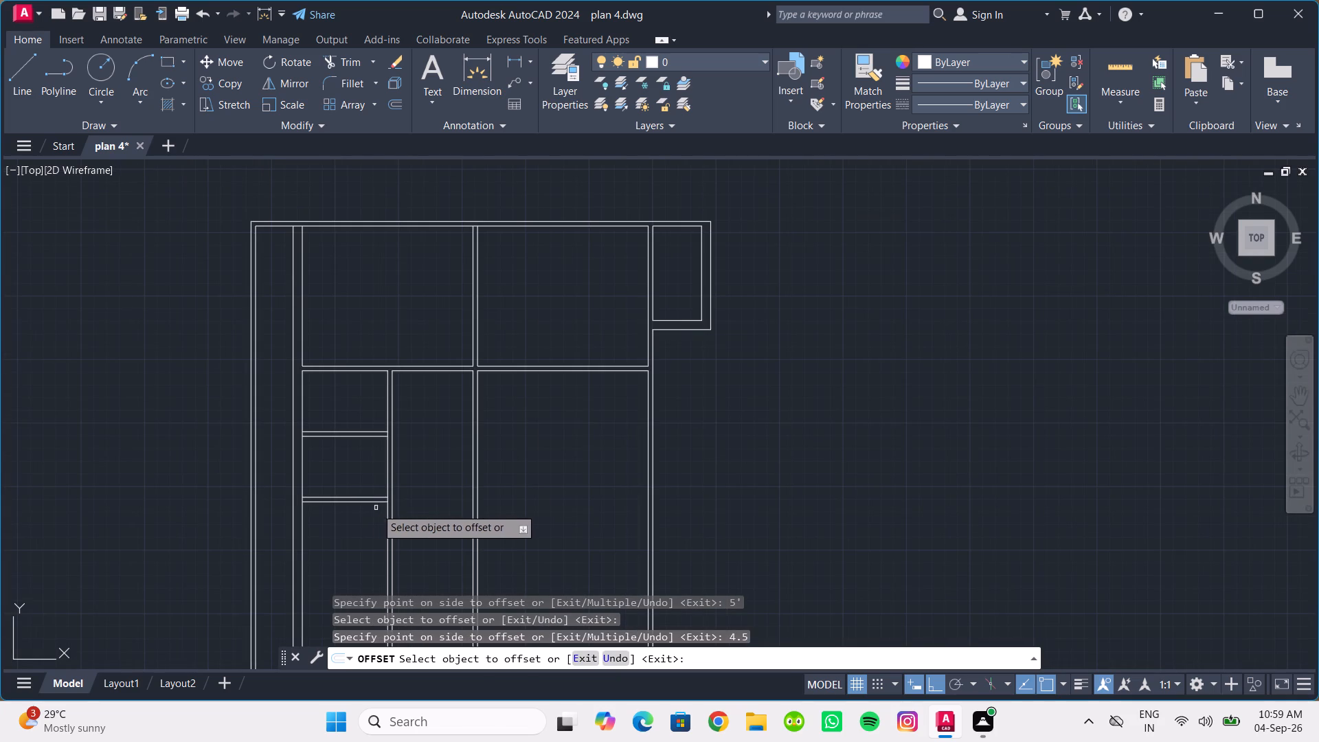
pyautogui.scroll(-1, 408, 524)
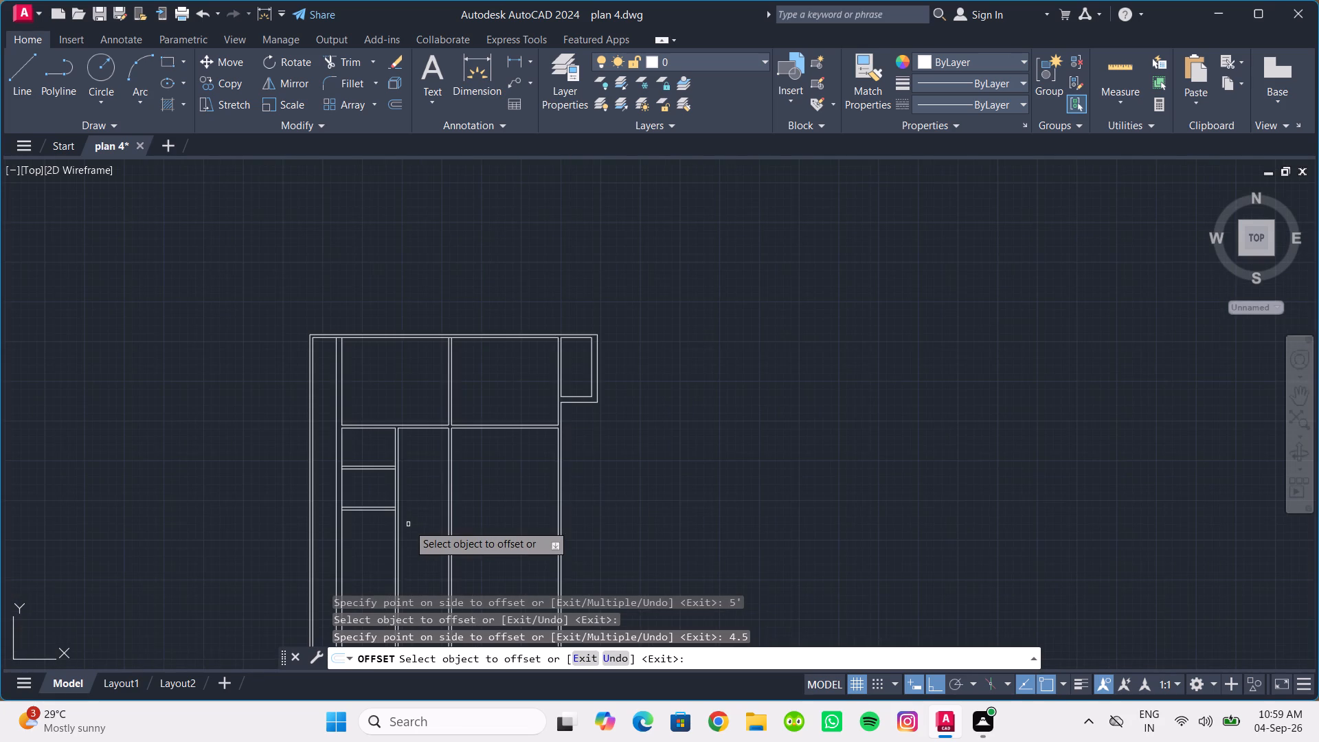
pyautogui.scroll(1, 408, 524)
pyautogui.moveTo(404, 521); pyautogui.dragTo(370, 528, button='middle')
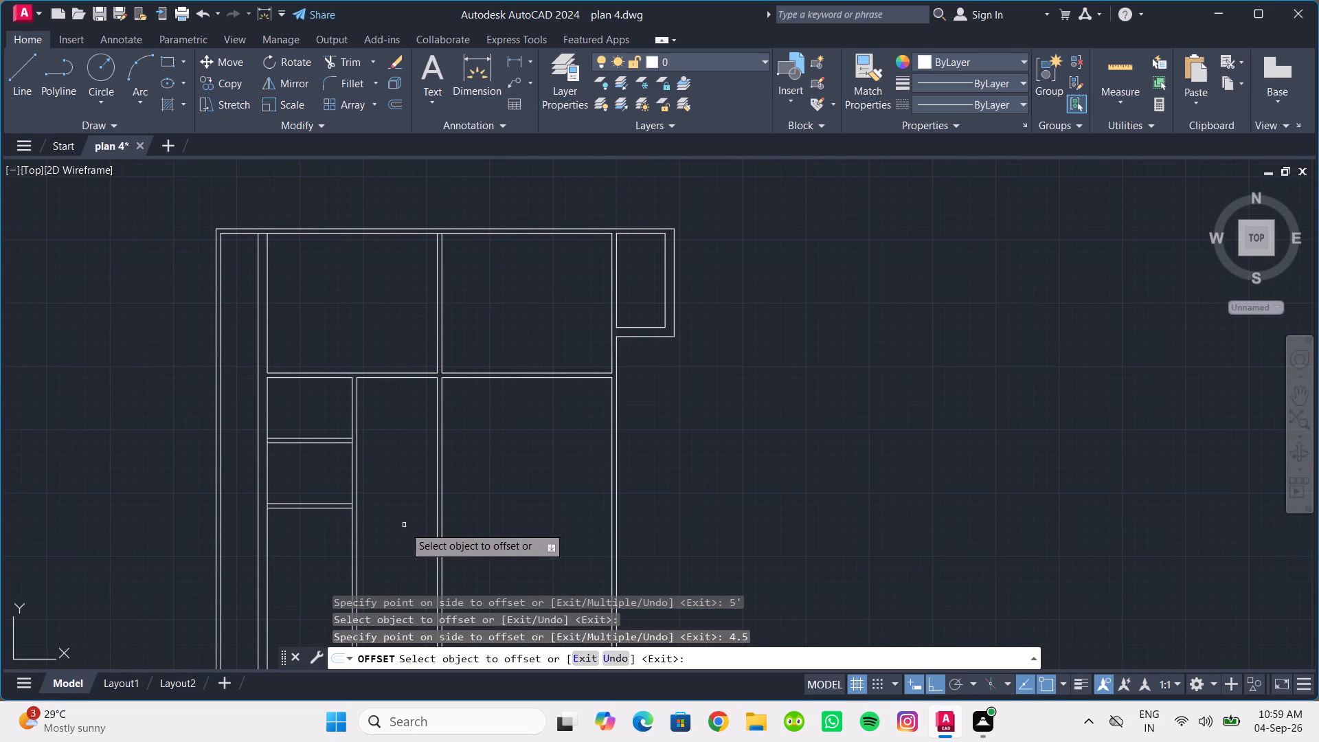
pyautogui.moveTo(404, 526); pyautogui.dragTo(410, 422, button='middle')
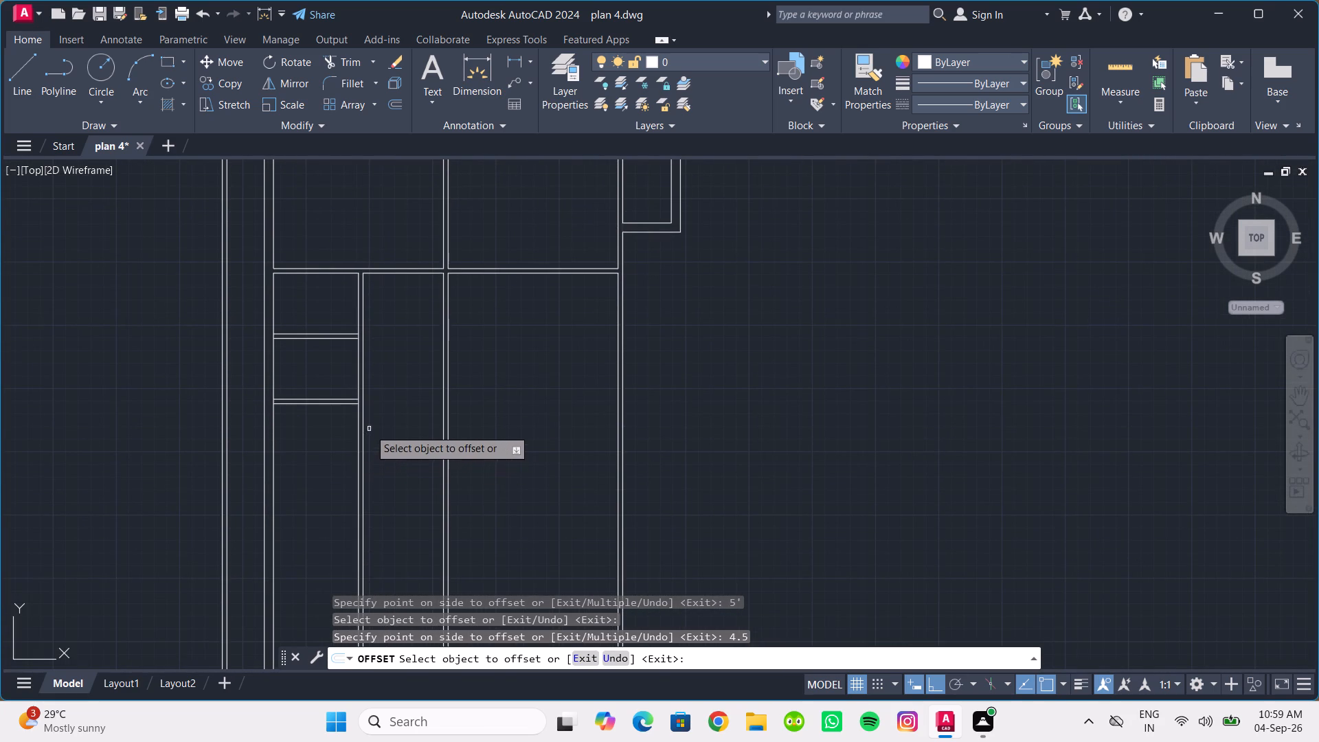
pyautogui.press('Escape')
# Extend both lines of the lower cross wall to the far lines of the 4.5" partition and the thick partition.
pyautogui.press('e')
pyautogui.press('x')
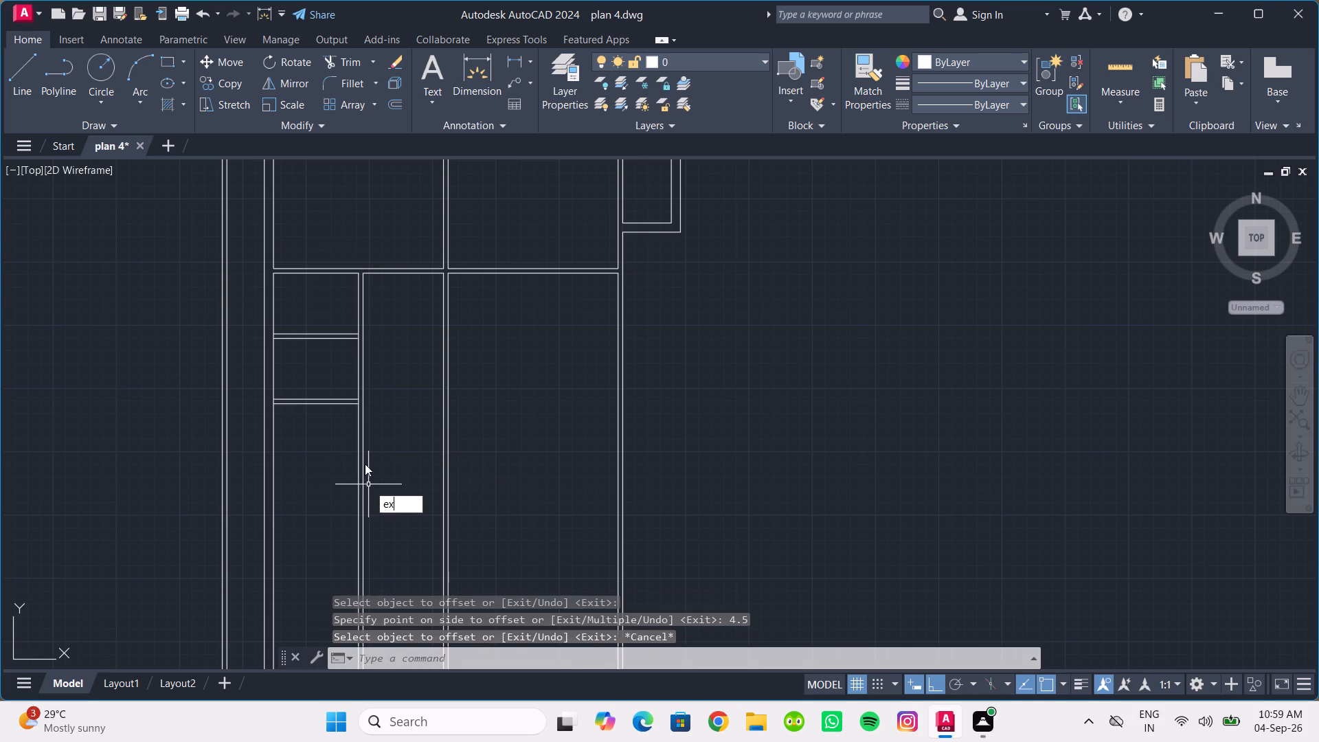
pyautogui.press('Return')
pyautogui.moveTo(337, 416); pyautogui.dragTo(337, 381)
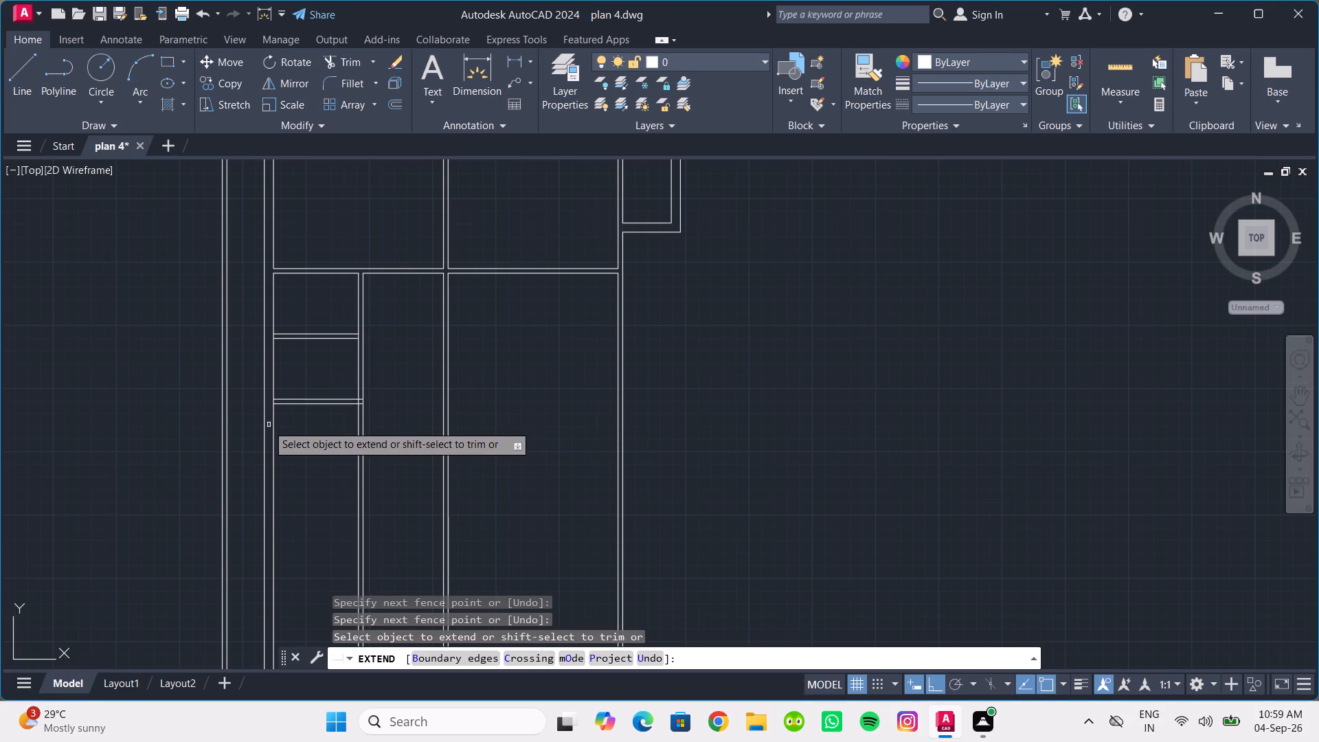
pyautogui.moveTo(282, 412); pyautogui.dragTo(280, 385)
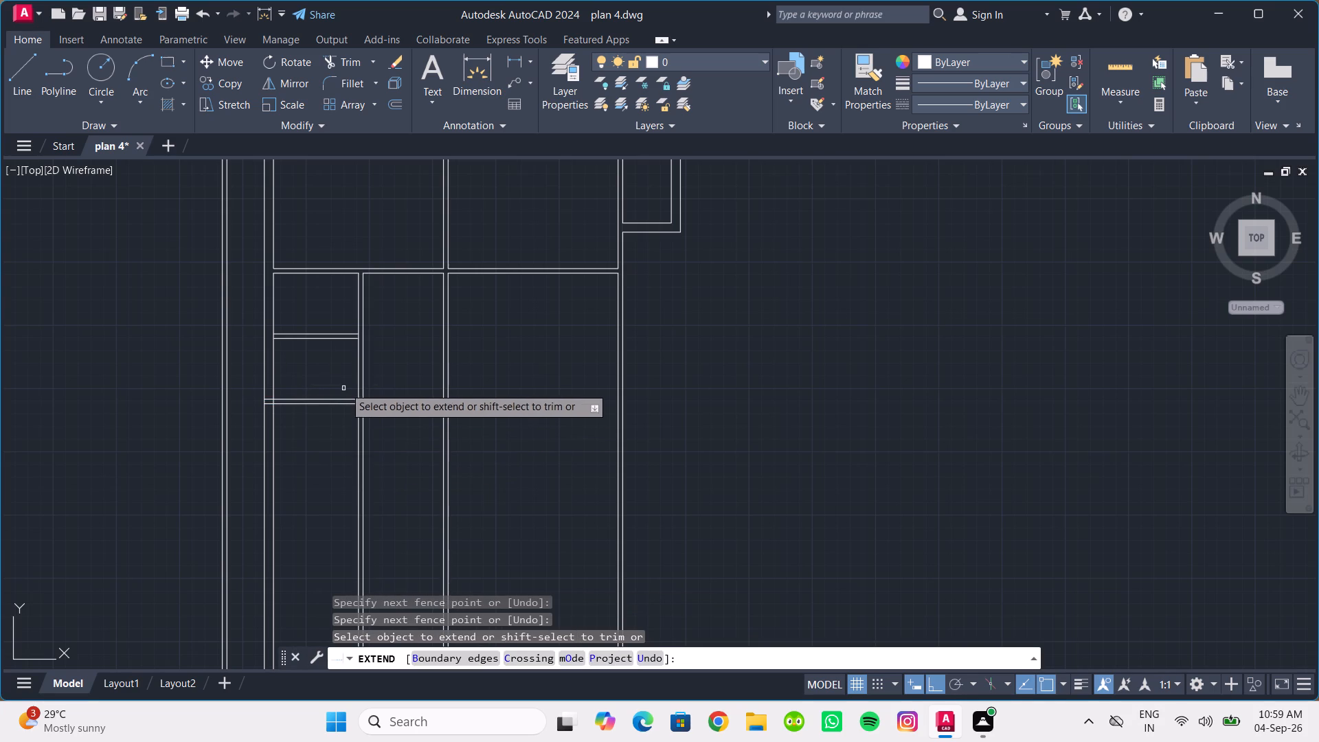
pyautogui.press('Escape')
# Trim away both lines of the middle vertical partition that runs below the long horizontal wall.
pyautogui.scroll(-1, 328, 370)
pyautogui.moveTo(328, 370); pyautogui.dragTo(331, 361, button='middle')
pyautogui.scroll(1, 321, 403)
pyautogui.moveTo(326, 406); pyautogui.dragTo(285, 383, button='middle')
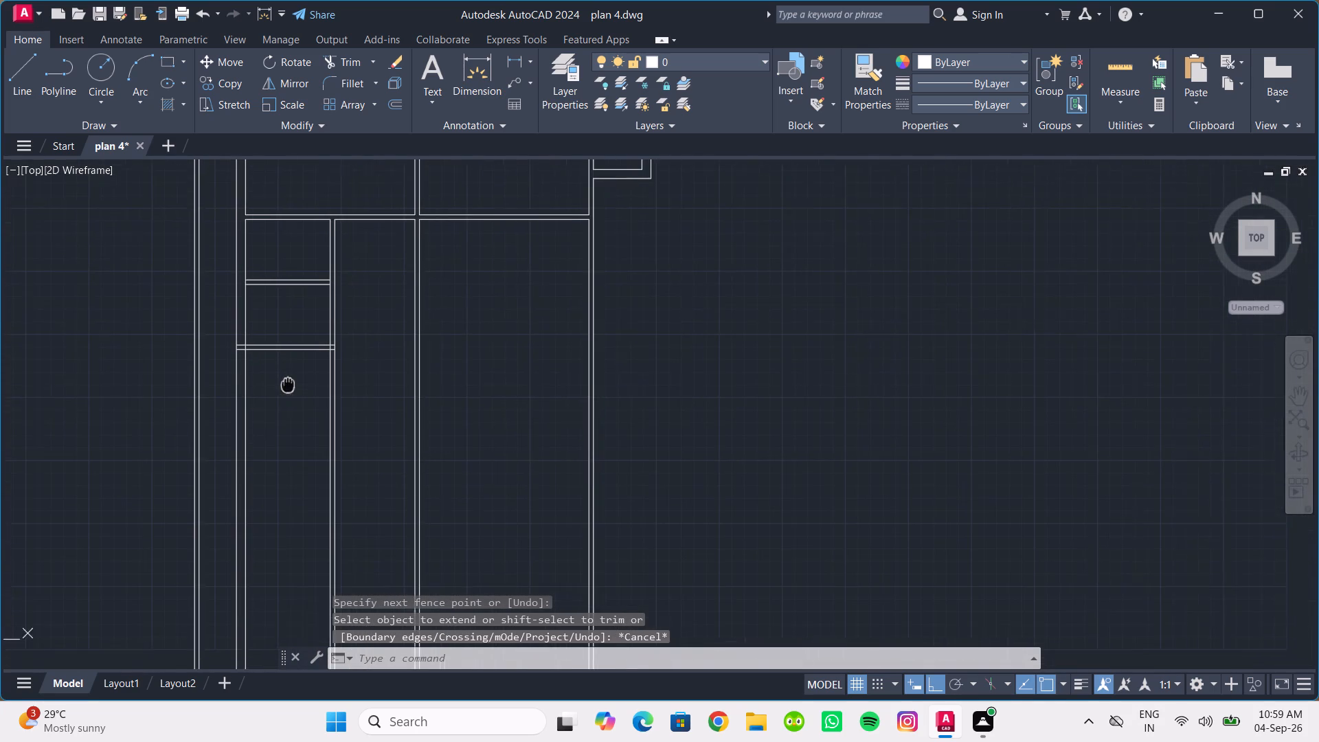
pyautogui.moveTo(285, 383); pyautogui.dragTo(282, 380, button='middle')
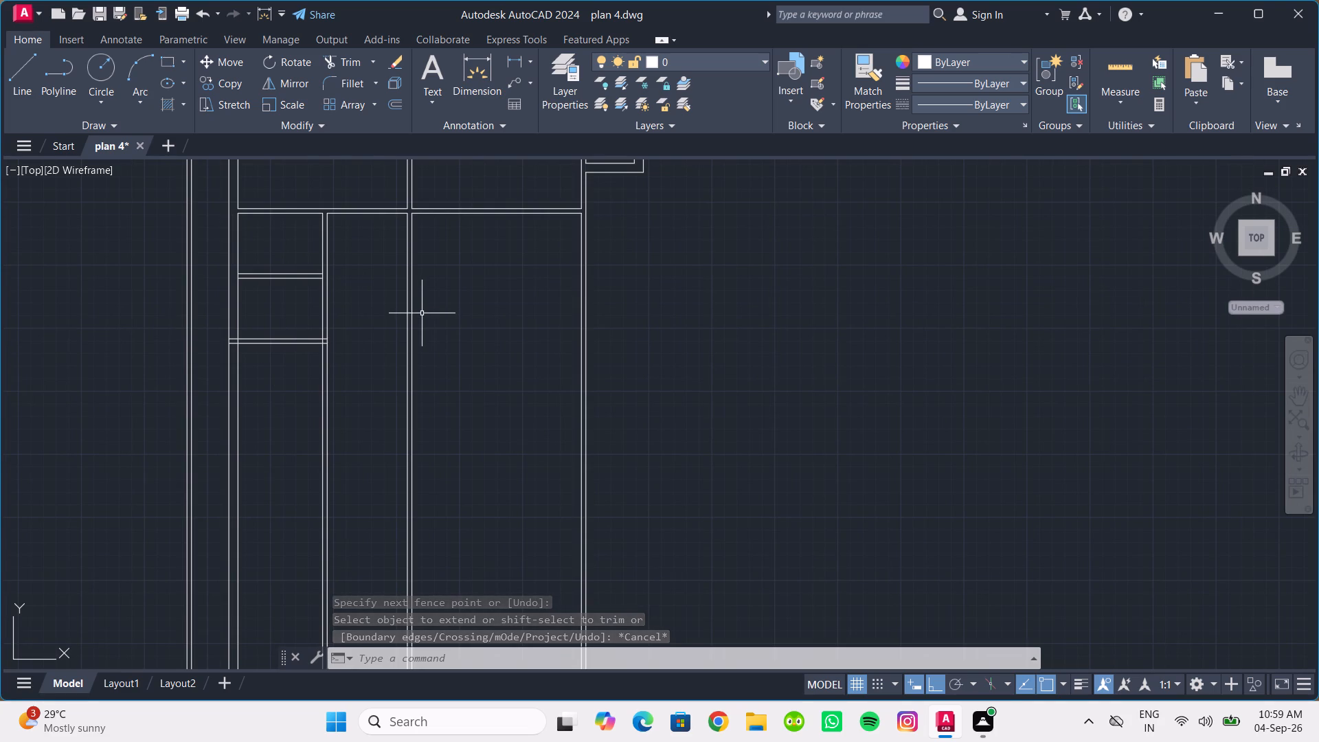
pyautogui.press('Escape')
pyautogui.press('t')
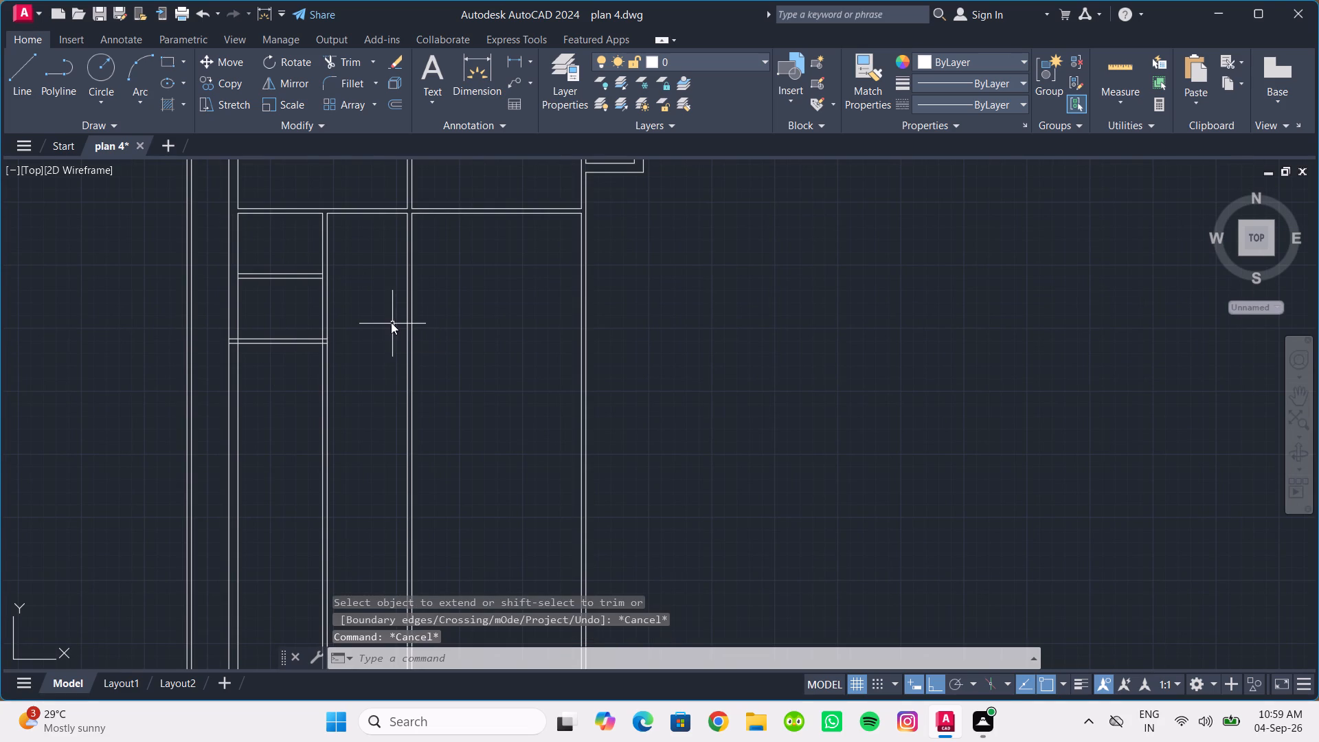
pyautogui.press('r')
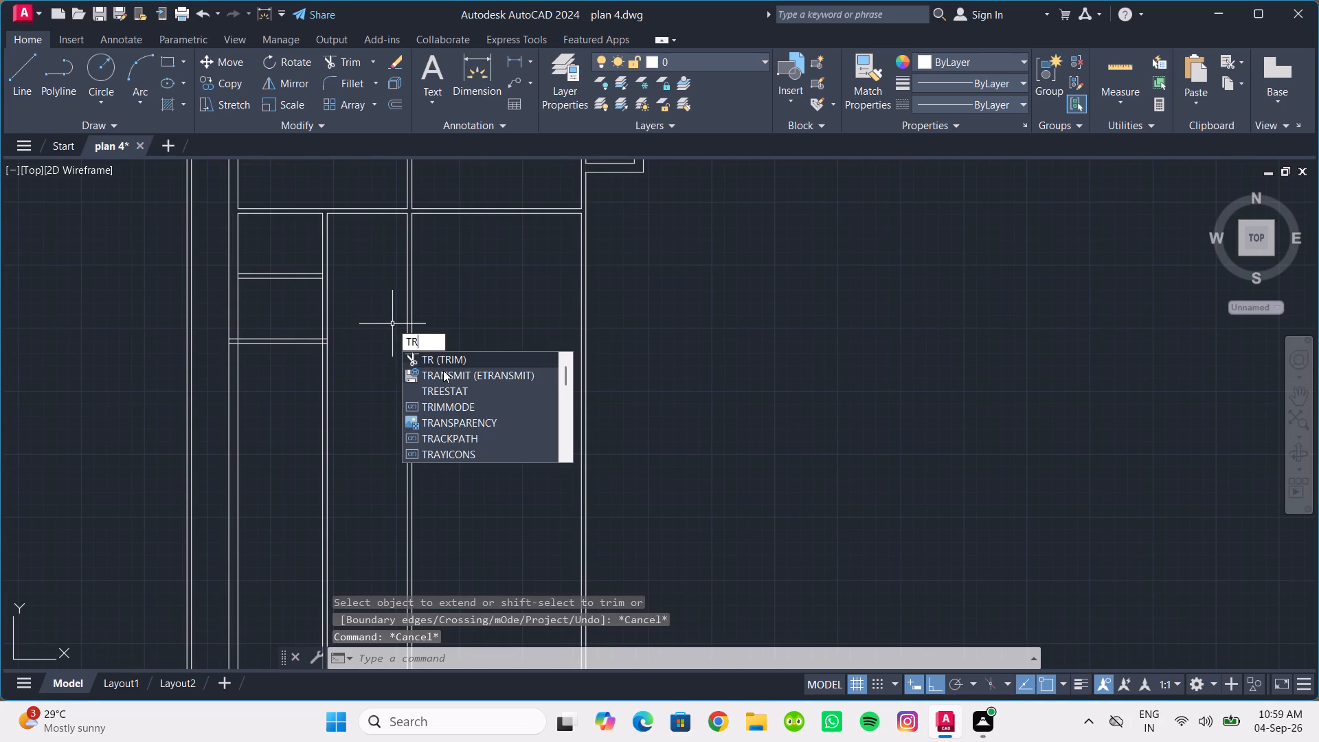
pyautogui.press('Return')
pyautogui.moveTo(458, 412); pyautogui.dragTo(413, 399)
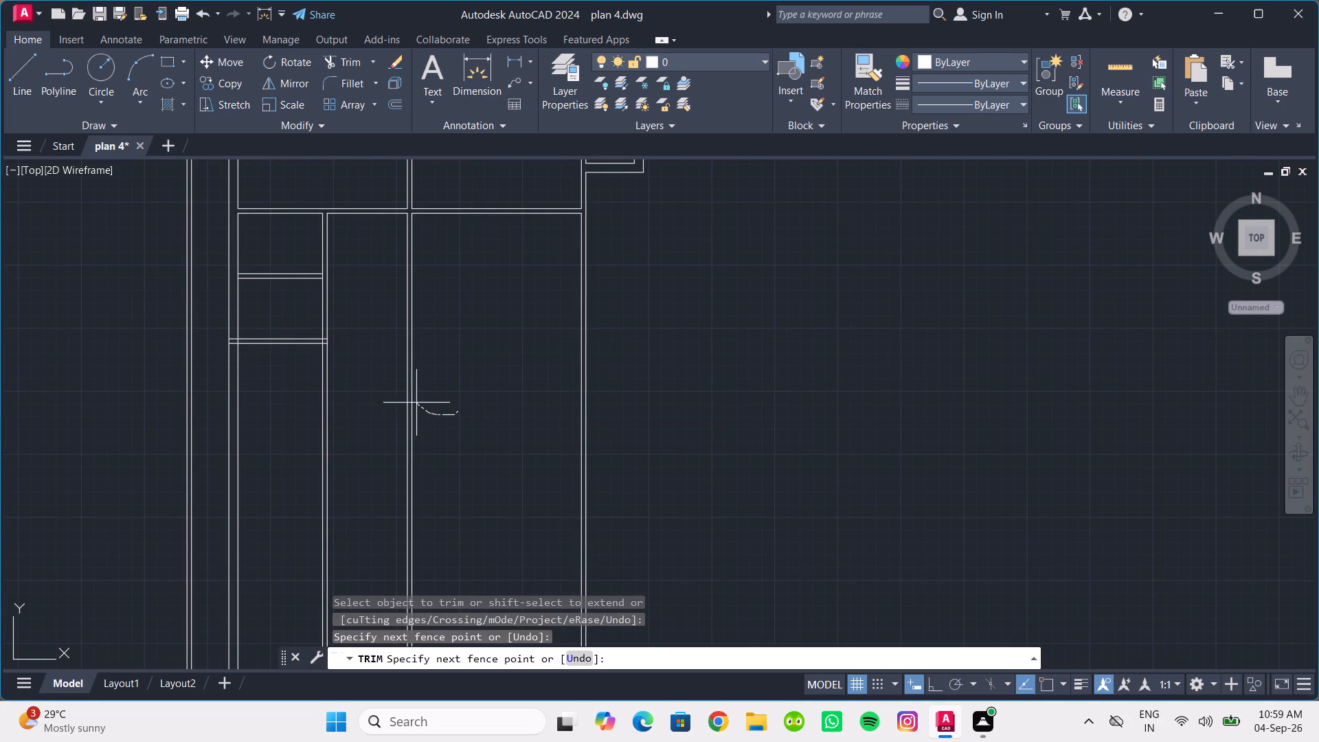
pyautogui.moveTo(413, 399); pyautogui.dragTo(401, 341)
pyautogui.scroll(1, 413, 264)
pyautogui.press('Escape')
# Extend the long horizontal wall's lower line across the gap left by the removed partition.
pyautogui.write('ex')
pyautogui.press('Return')
pyautogui.click(385, 182)
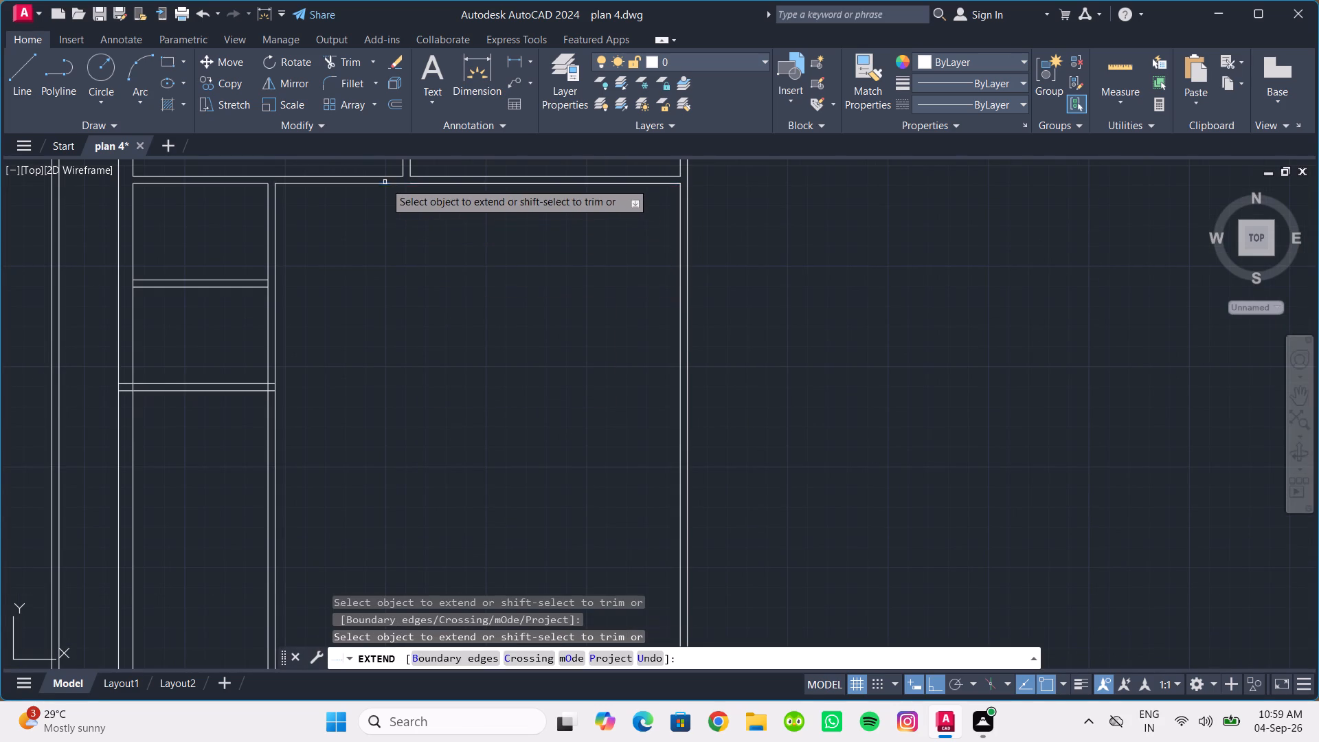
pyautogui.scroll(-1, 444, 328)
pyautogui.press('Escape')
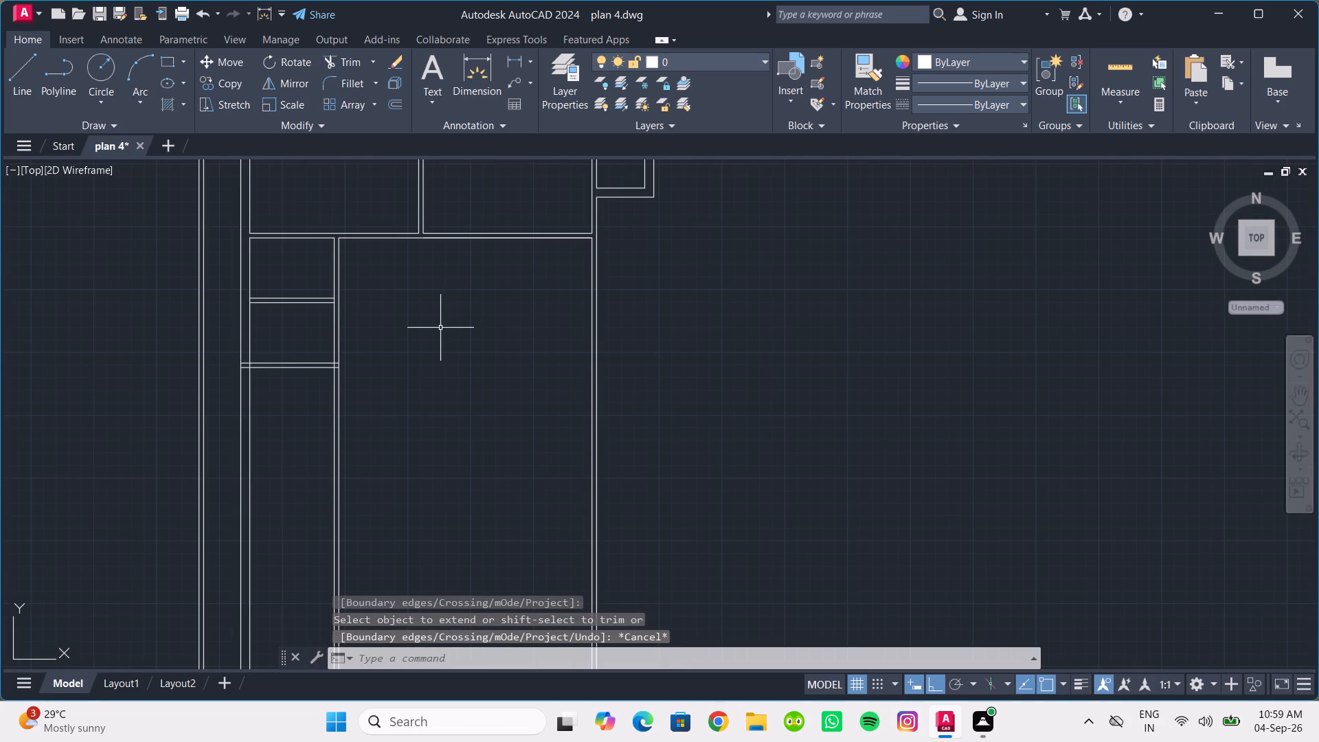
# Offset the thick partition's inner line 11'6" toward the large room, with a second line 4.5" beyond it forming a new partition.
pyautogui.scroll(1, 440, 328)
pyautogui.moveTo(443, 330); pyautogui.dragTo(425, 323, button='middle')
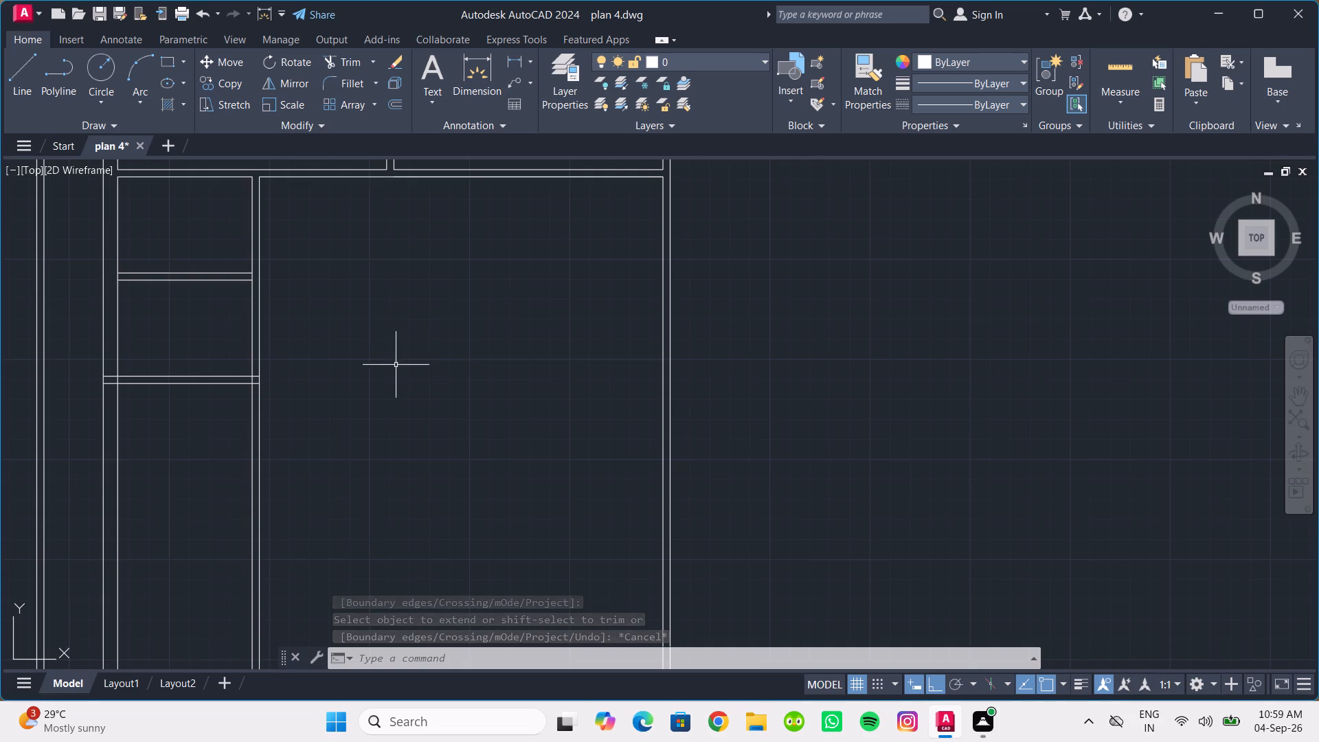
pyautogui.moveTo(399, 368); pyautogui.dragTo(412, 301, button='middle')
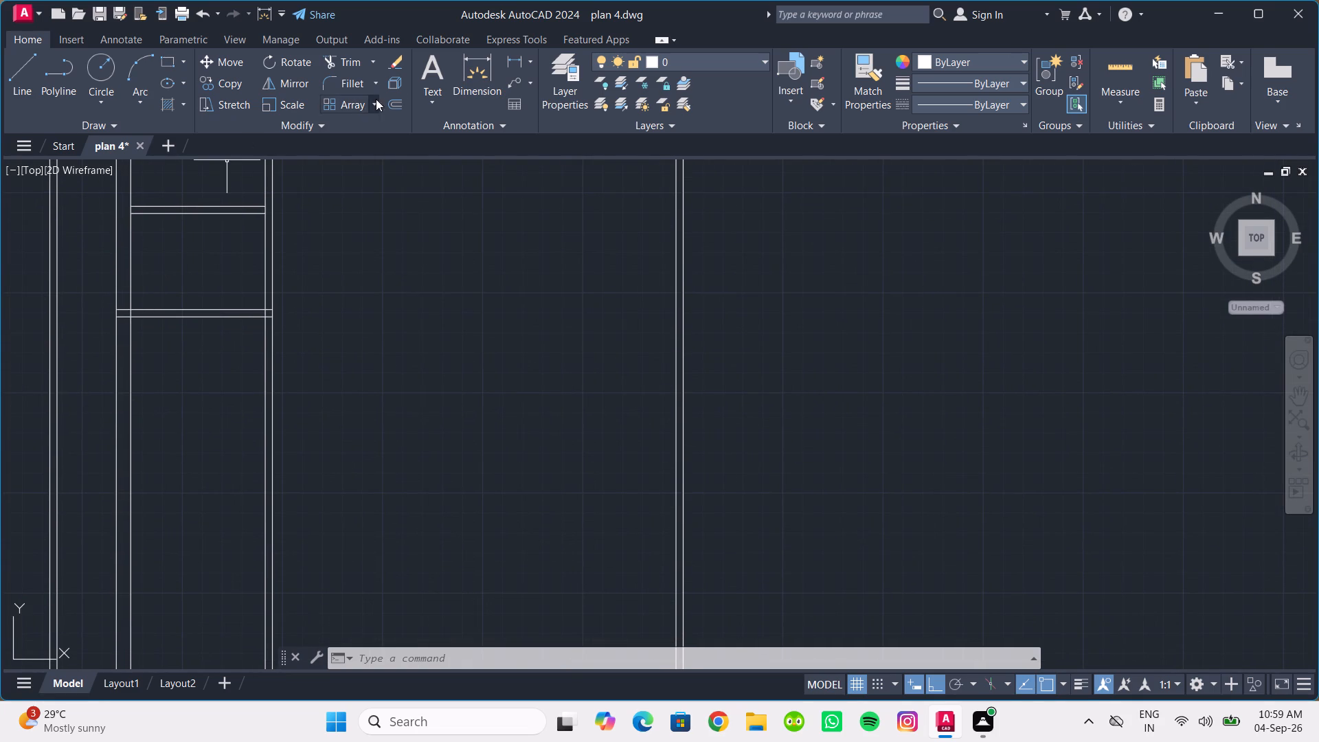
pyautogui.click(392, 106)
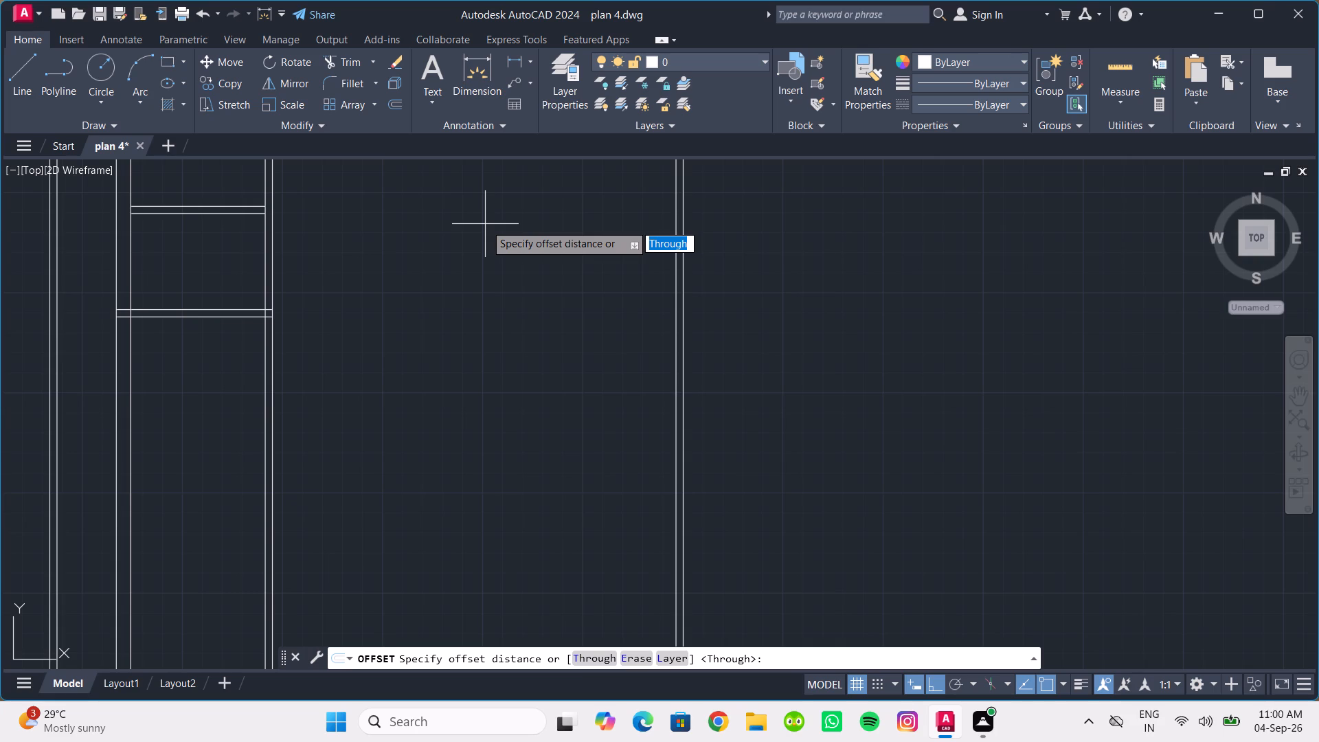
pyautogui.write("11'")
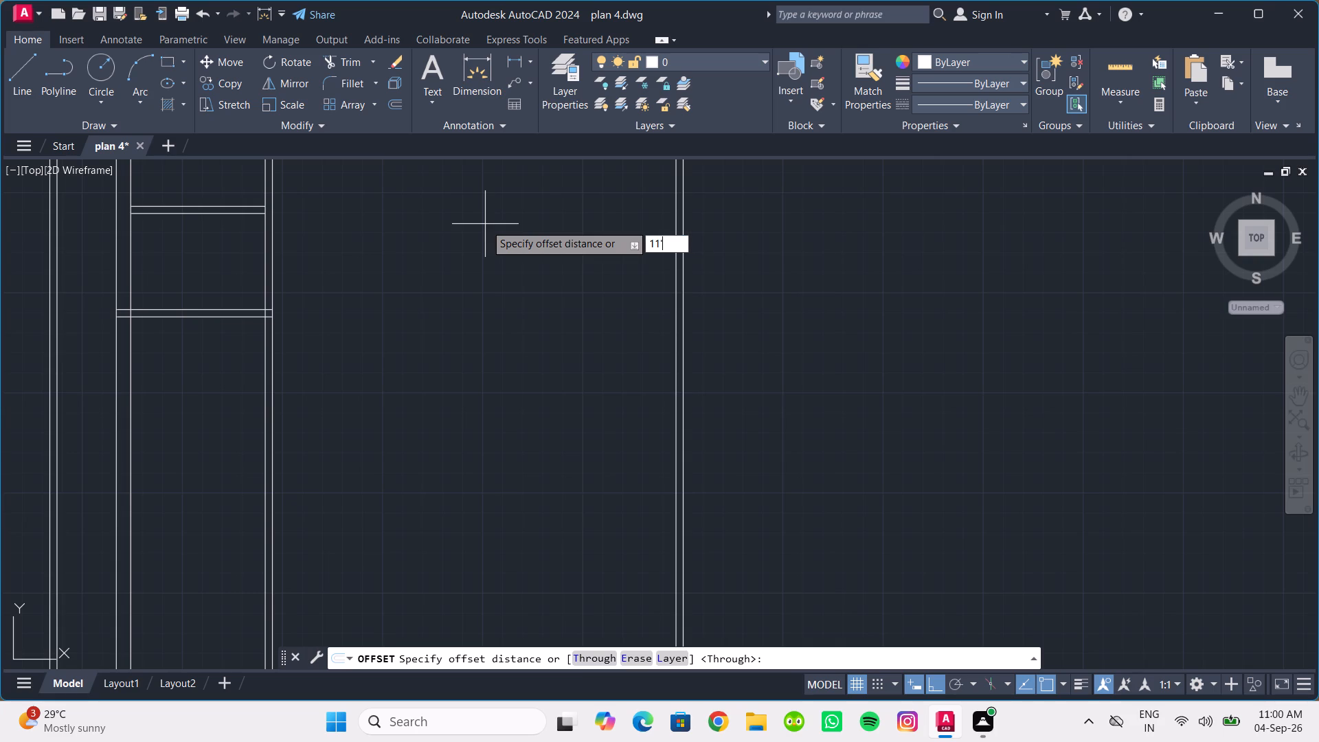
pyautogui.press('6')
pyautogui.hotkey('shift', '"')
pyautogui.press('Return')
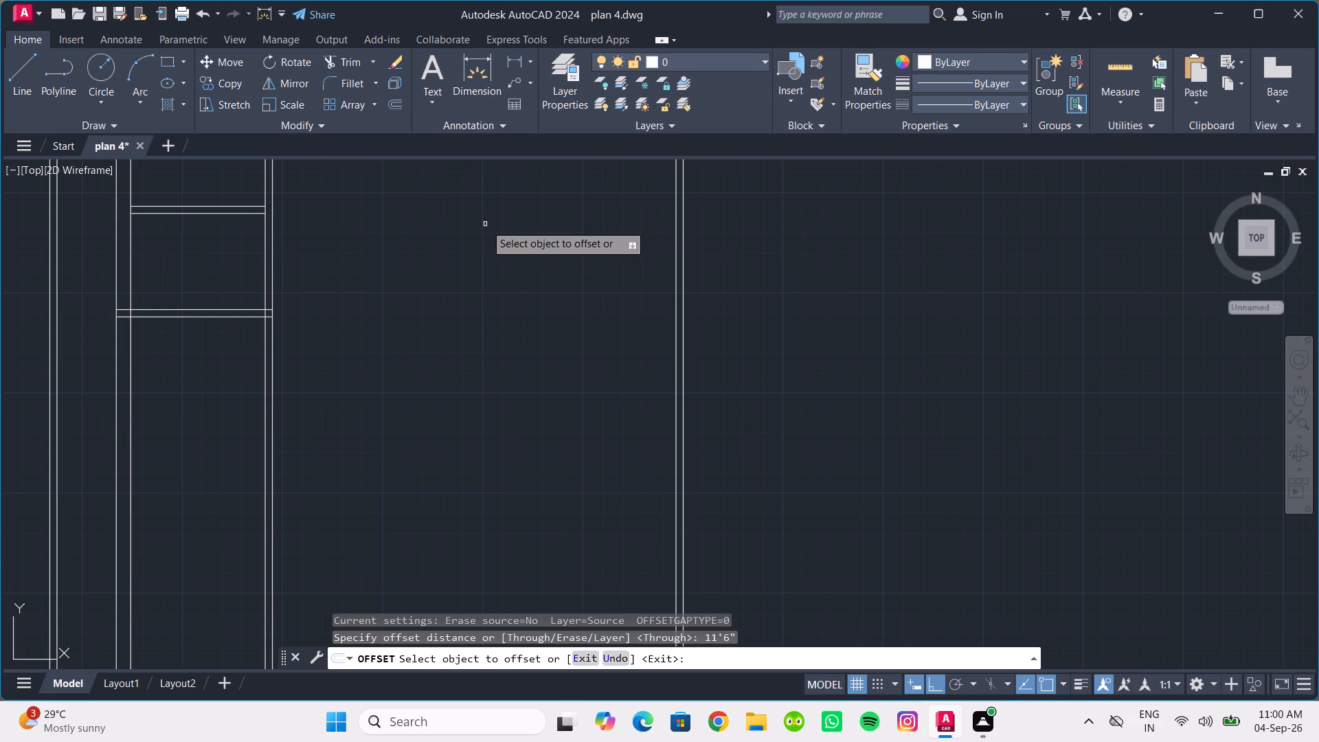
pyautogui.click(131, 348)
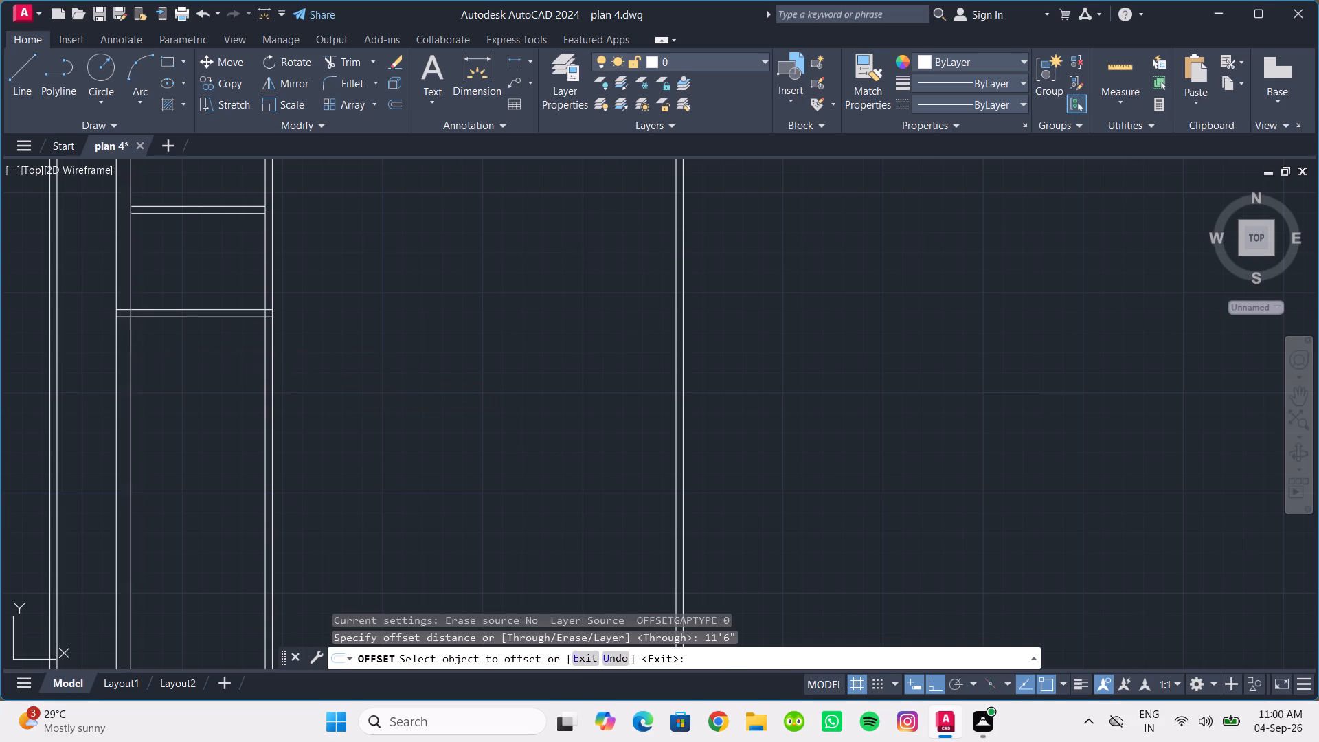
pyautogui.scroll(-2, 302, 381)
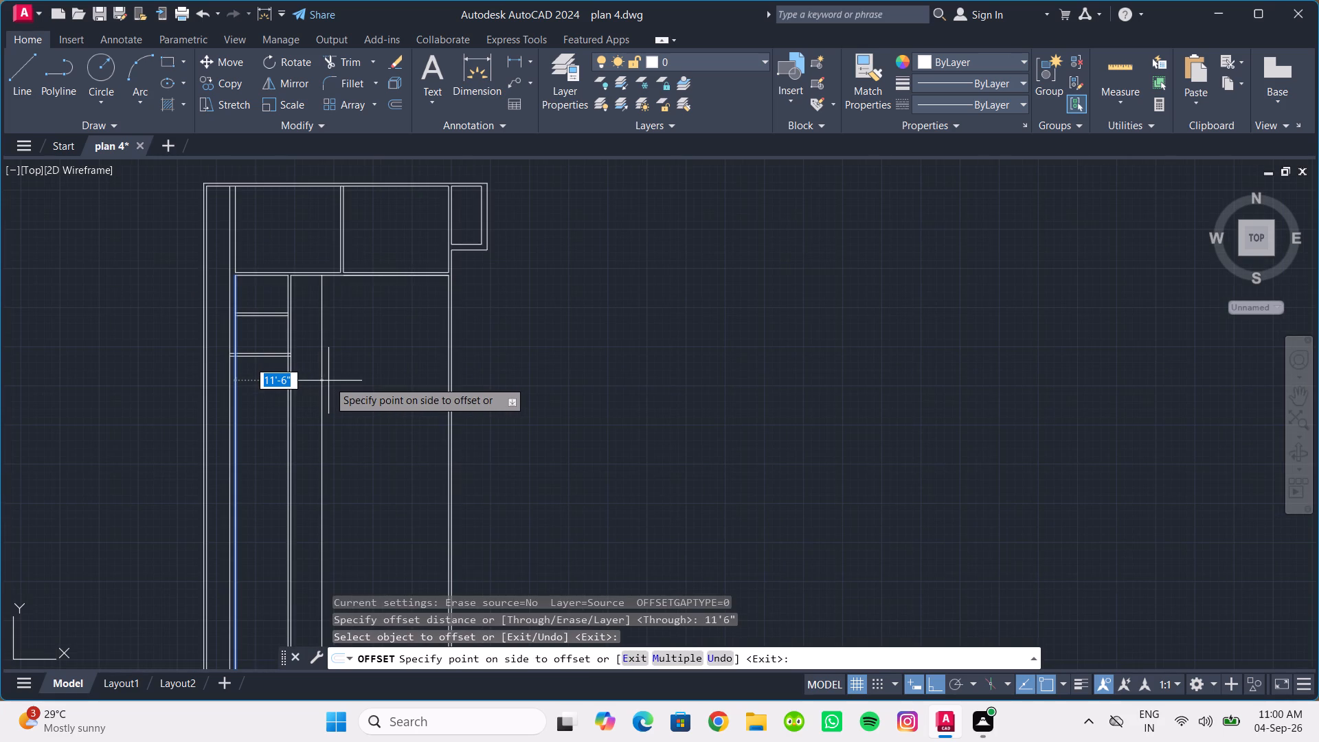
pyautogui.click(328, 381)
pyautogui.click(319, 401)
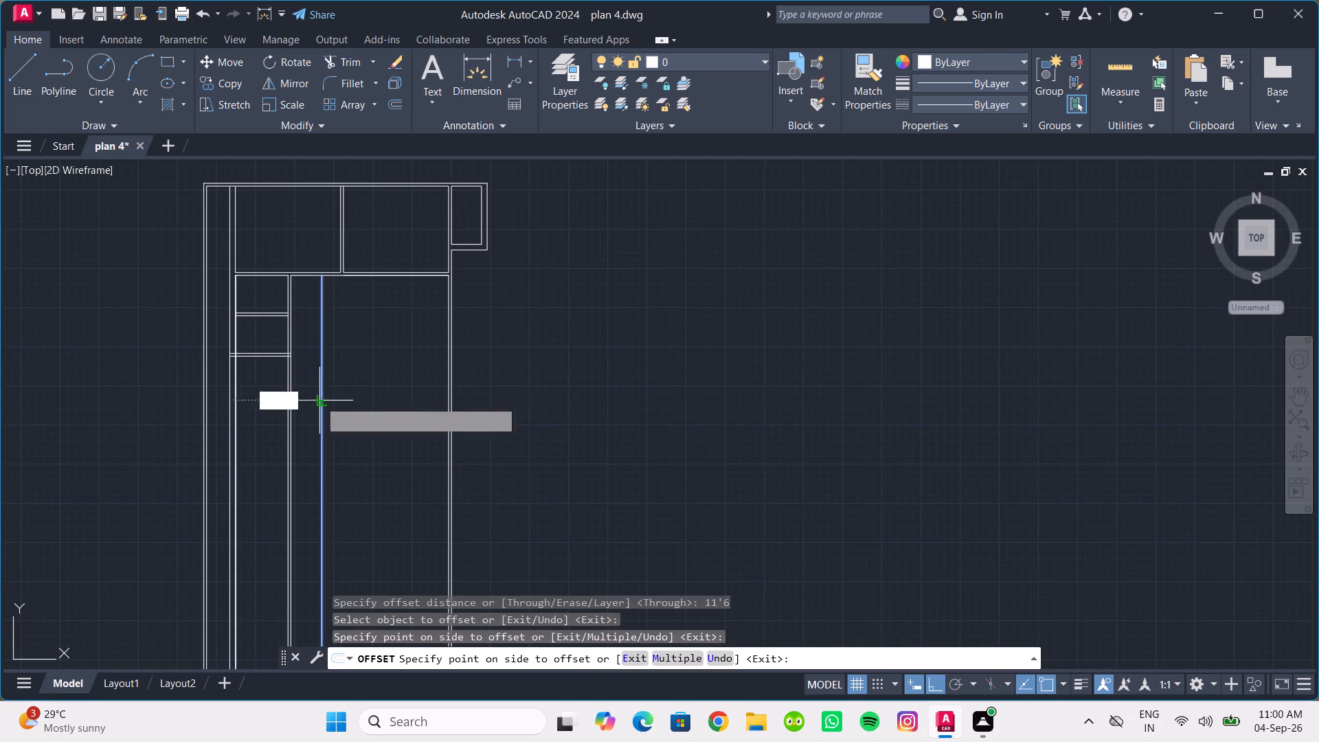
pyautogui.write('4.5')
pyautogui.press('Return')
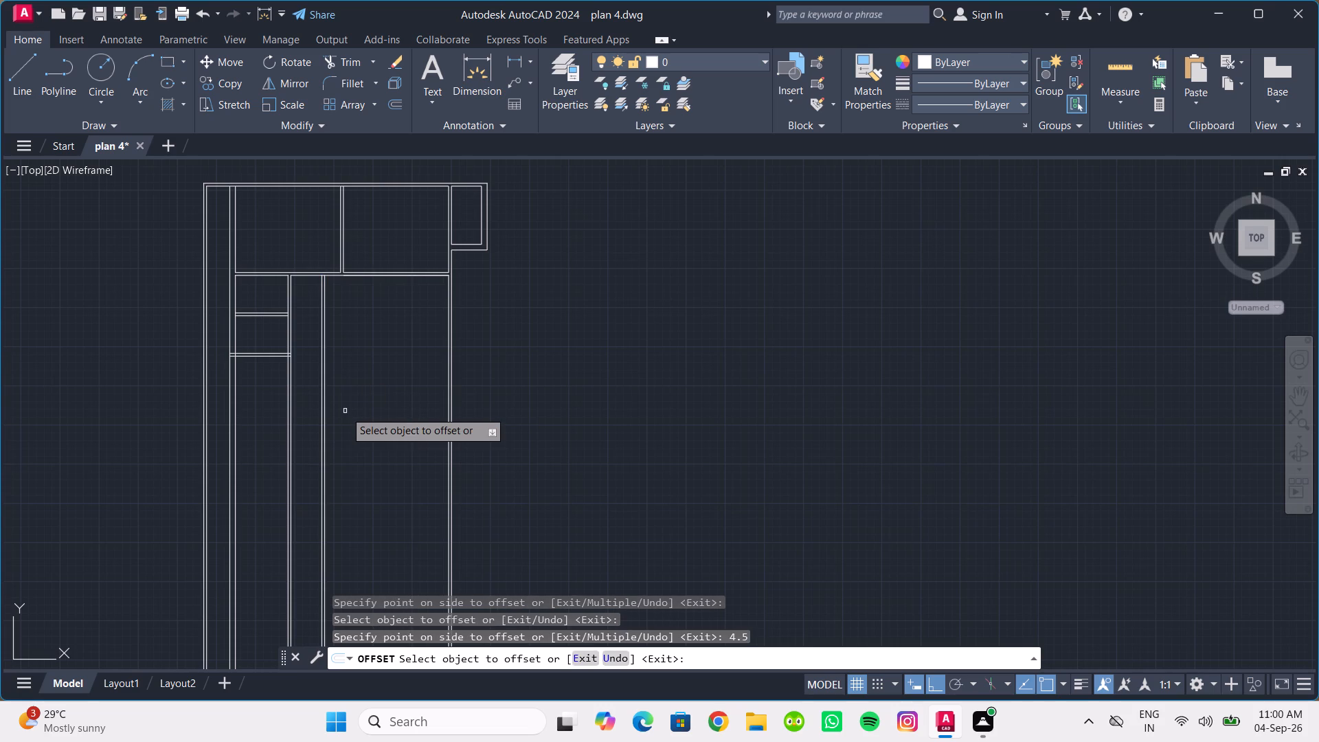
pyautogui.scroll(1, 357, 409)
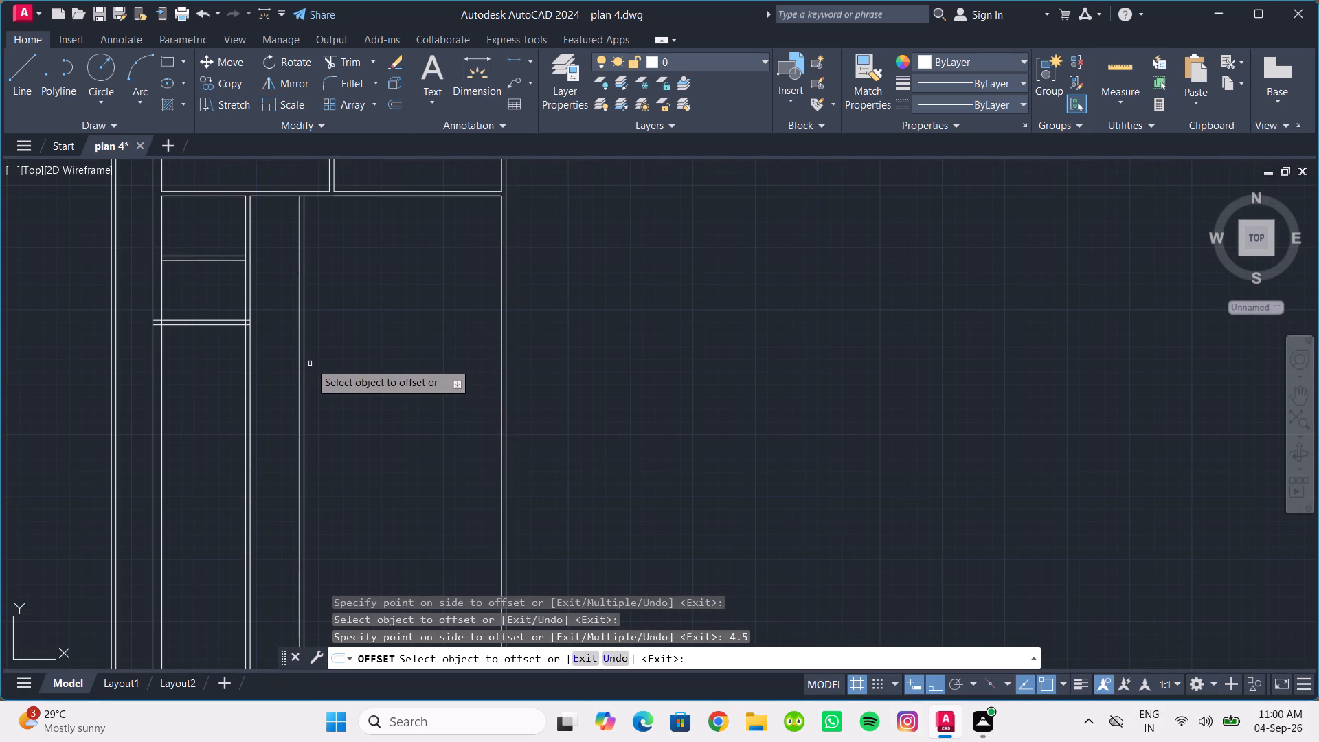
pyautogui.press('Escape')
# Extend both lines of the lower cross wall to the far line of the new partition.
pyautogui.press('e')
pyautogui.press('x')
pyautogui.press('Return')
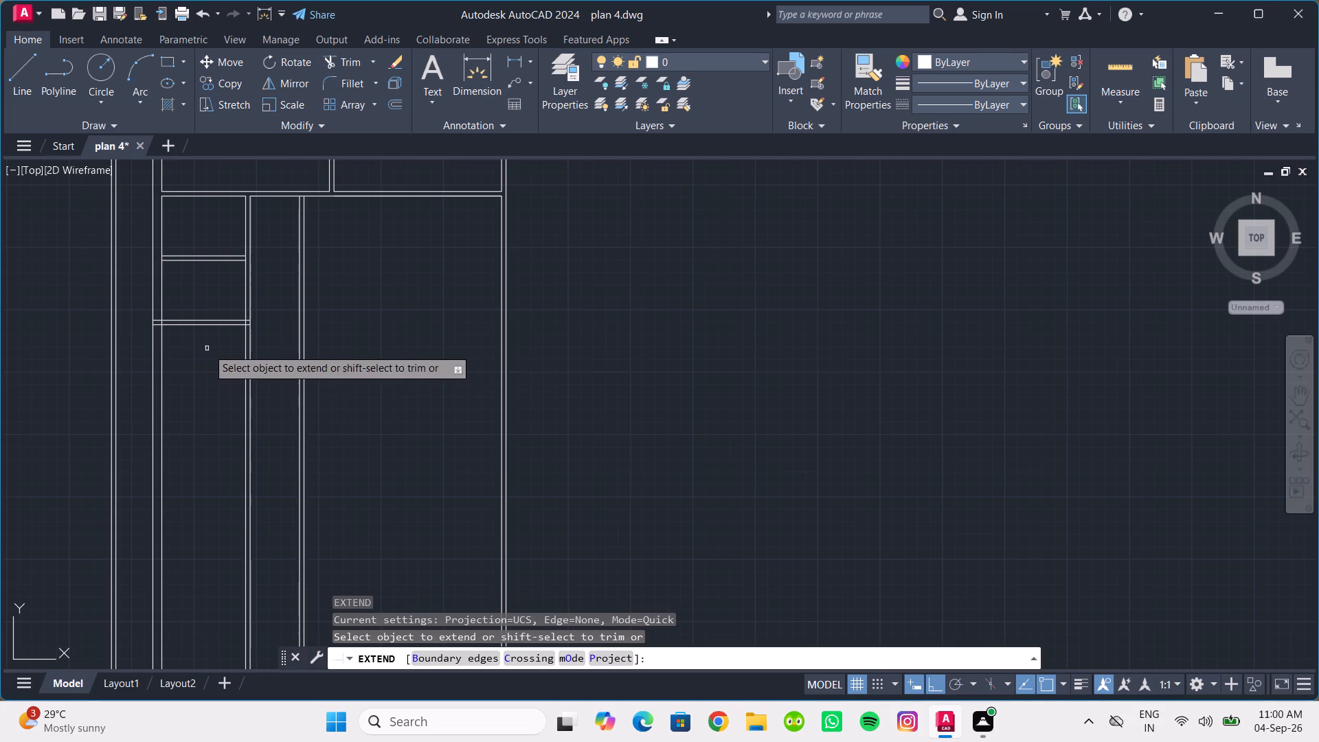
pyautogui.moveTo(229, 343); pyautogui.dragTo(228, 306)
pyautogui.moveTo(284, 335); pyautogui.dragTo(289, 295)
pyautogui.press('Escape')
pyautogui.press('Escape')
# Trim the new partition above the lower cross wall and the small rooms' 4.5" partition below it.
pyautogui.write('tr')
pyautogui.press('Return')
pyautogui.moveTo(324, 288); pyautogui.dragTo(268, 288)
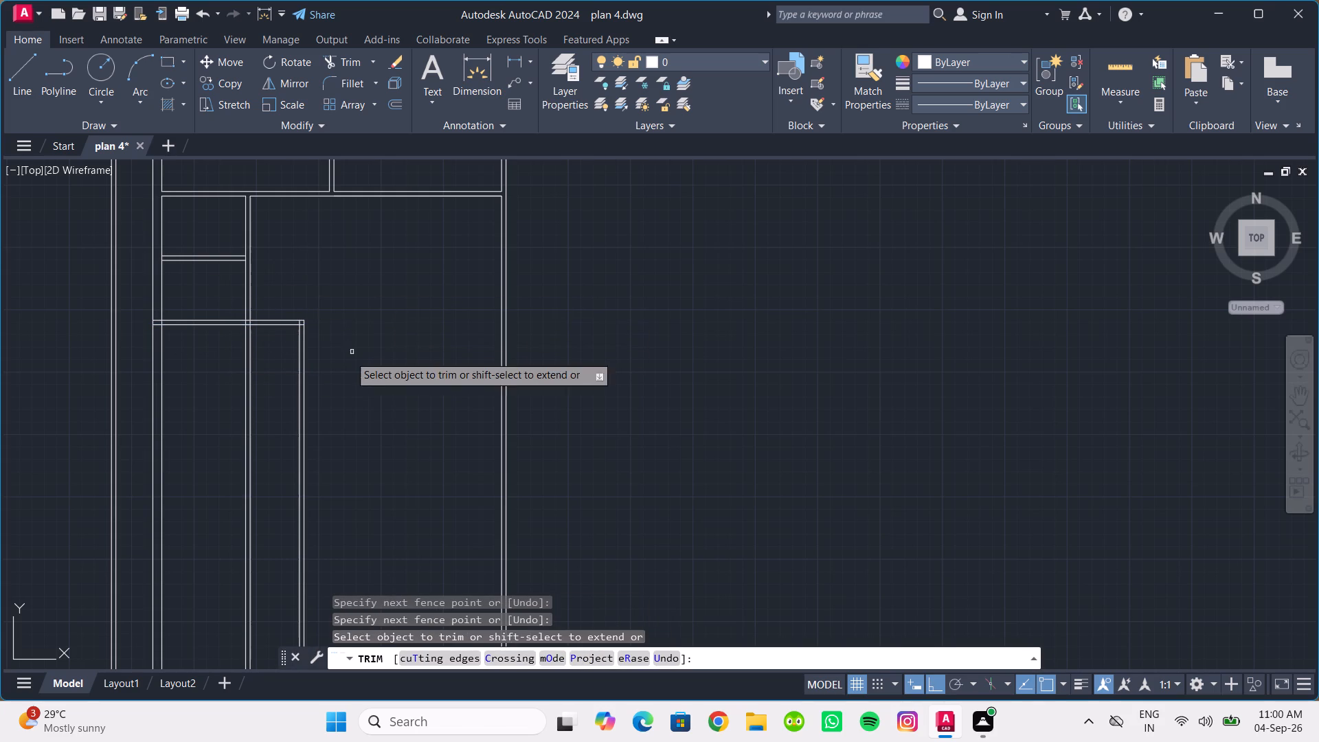
pyautogui.moveTo(269, 380); pyautogui.dragTo(220, 355)
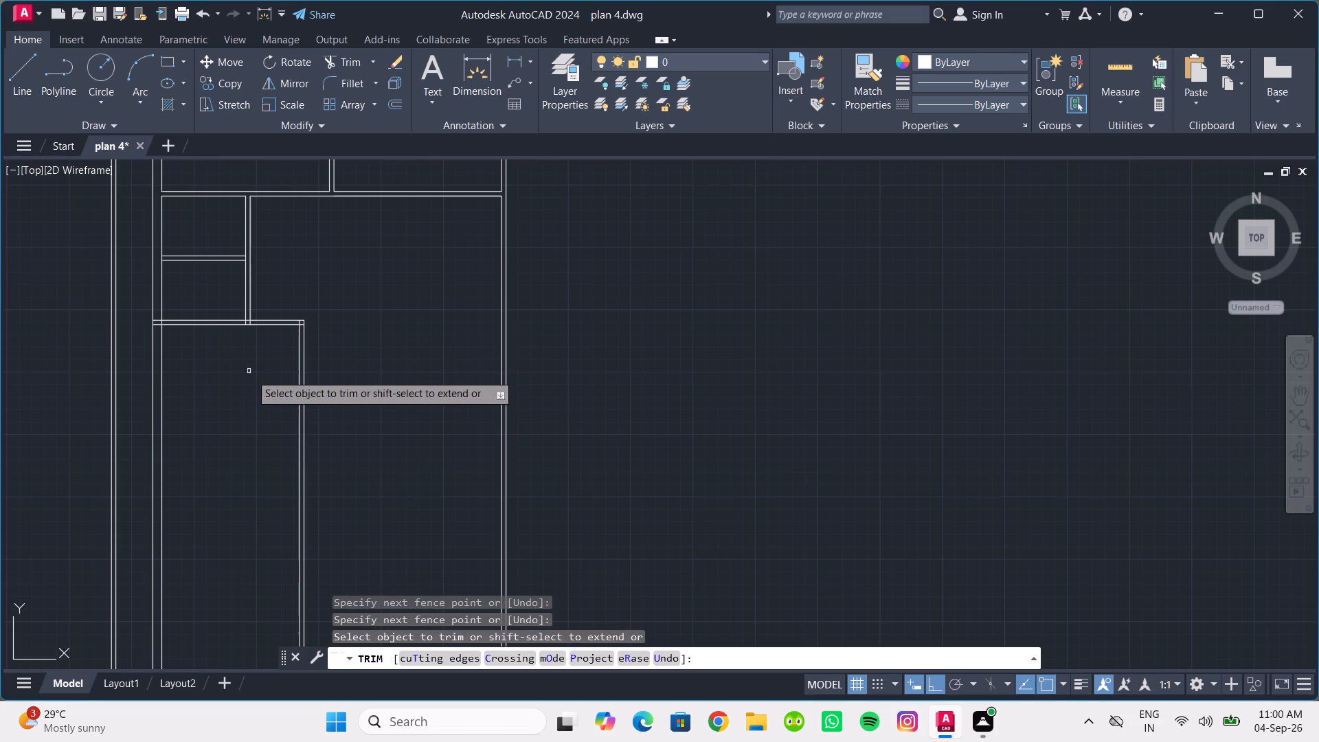
# Trim the overlapping segments where the small rooms' partition meets the lower cross wall to open the T-junction.
pyautogui.moveTo(246, 365); pyautogui.dragTo(273, 426, button='middle')
pyautogui.scroll(1, 273, 387)
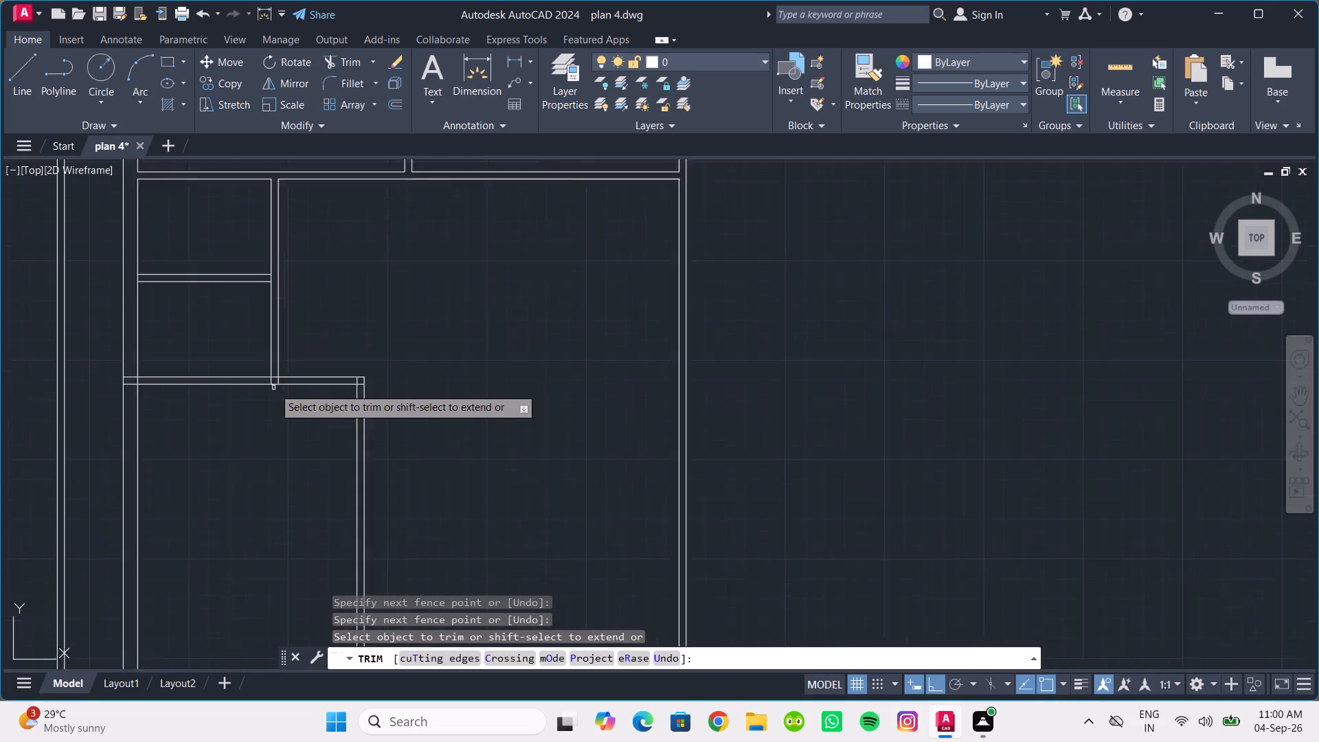
pyautogui.scroll(6, 273, 387)
pyautogui.moveTo(297, 354); pyautogui.dragTo(141, 328)
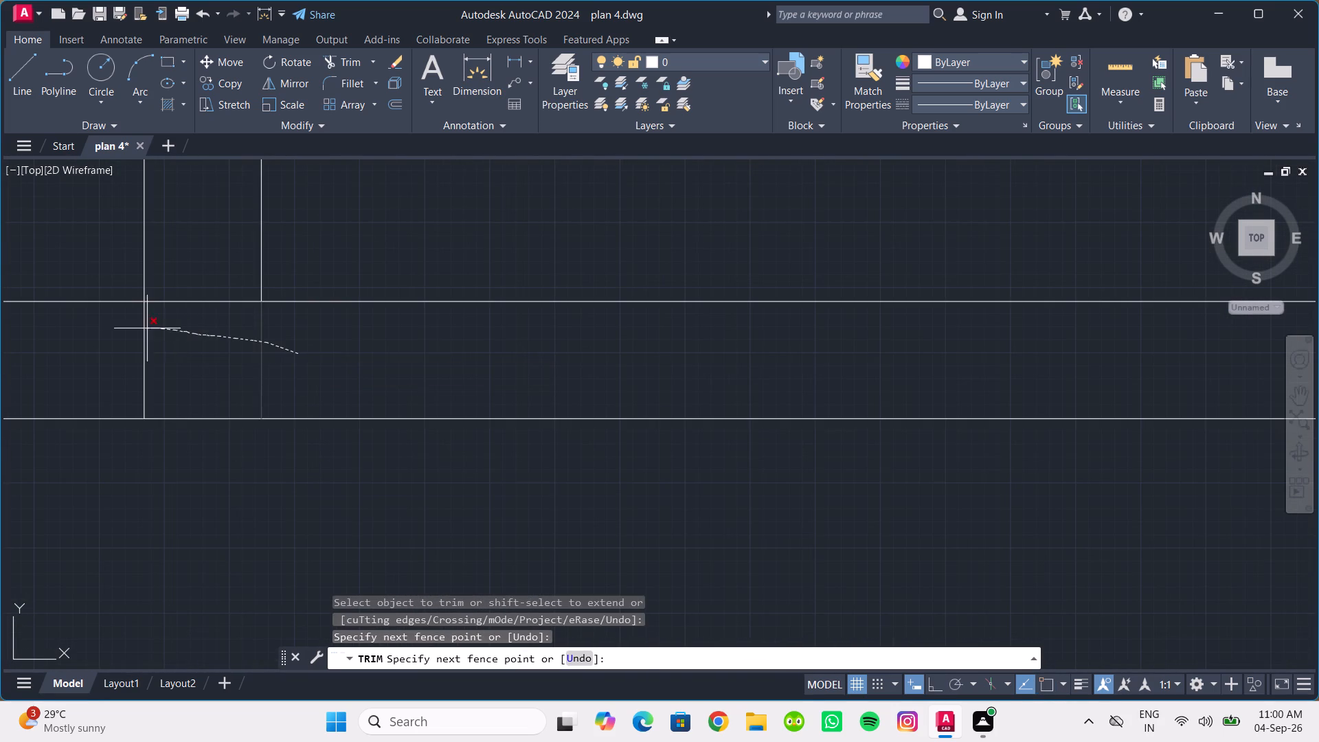
pyautogui.moveTo(141, 328); pyautogui.dragTo(122, 326)
pyautogui.moveTo(200, 331); pyautogui.dragTo(213, 261)
# Trim the overlapping inner line ends at the corner of the lower cross wall and the new partition.
pyautogui.scroll(-5, 222, 350)
pyautogui.scroll(-3, 196, 425)
pyautogui.moveTo(194, 429); pyautogui.dragTo(168, 402, button='middle')
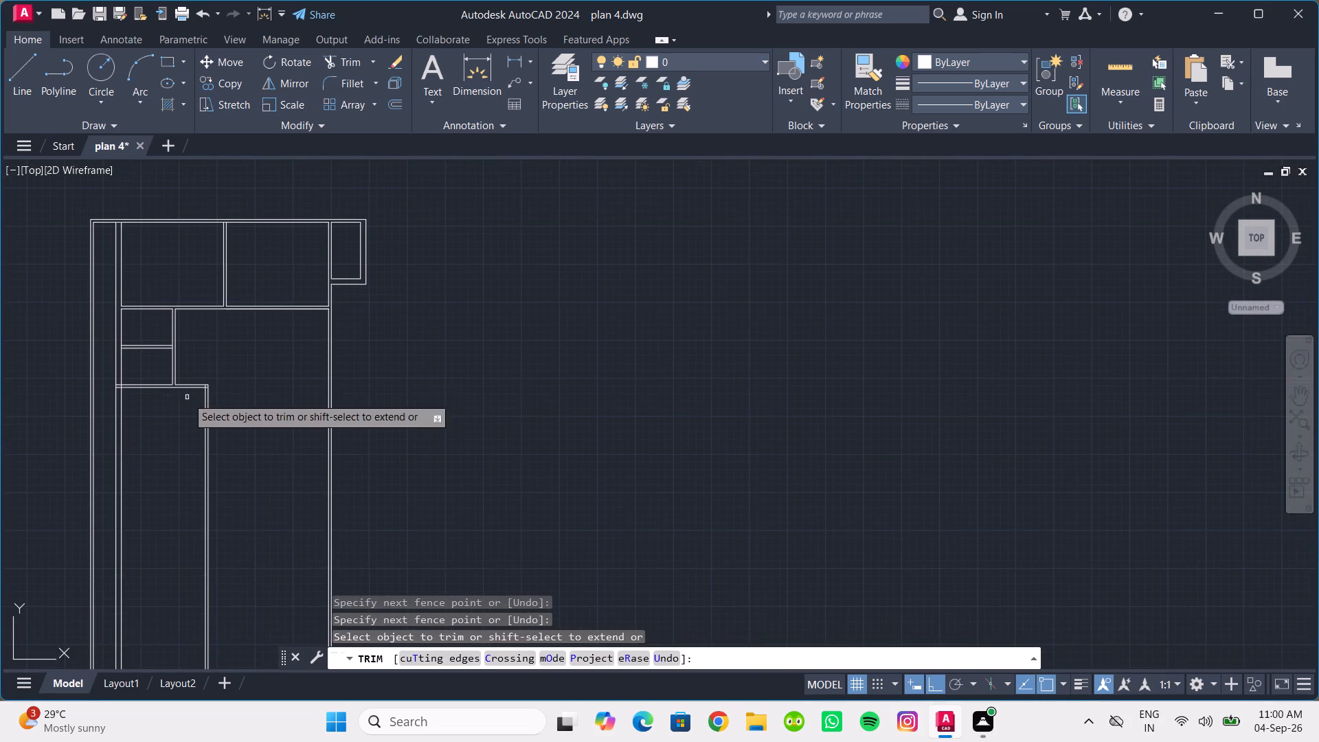
pyautogui.scroll(5, 229, 385)
pyautogui.scroll(-4, 306, 374)
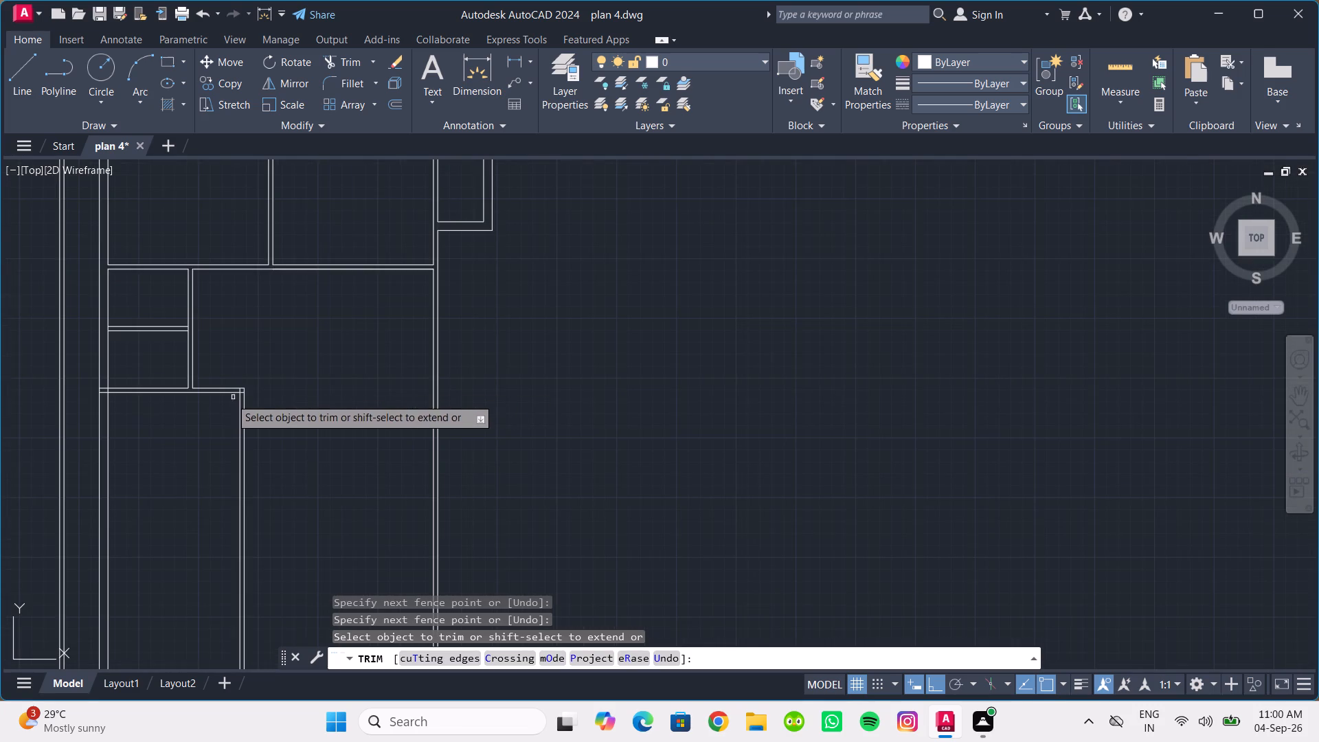
pyautogui.scroll(5, 229, 397)
pyautogui.moveTo(308, 333); pyautogui.dragTo(326, 335)
pyautogui.moveTo(329, 342); pyautogui.dragTo(332, 370)
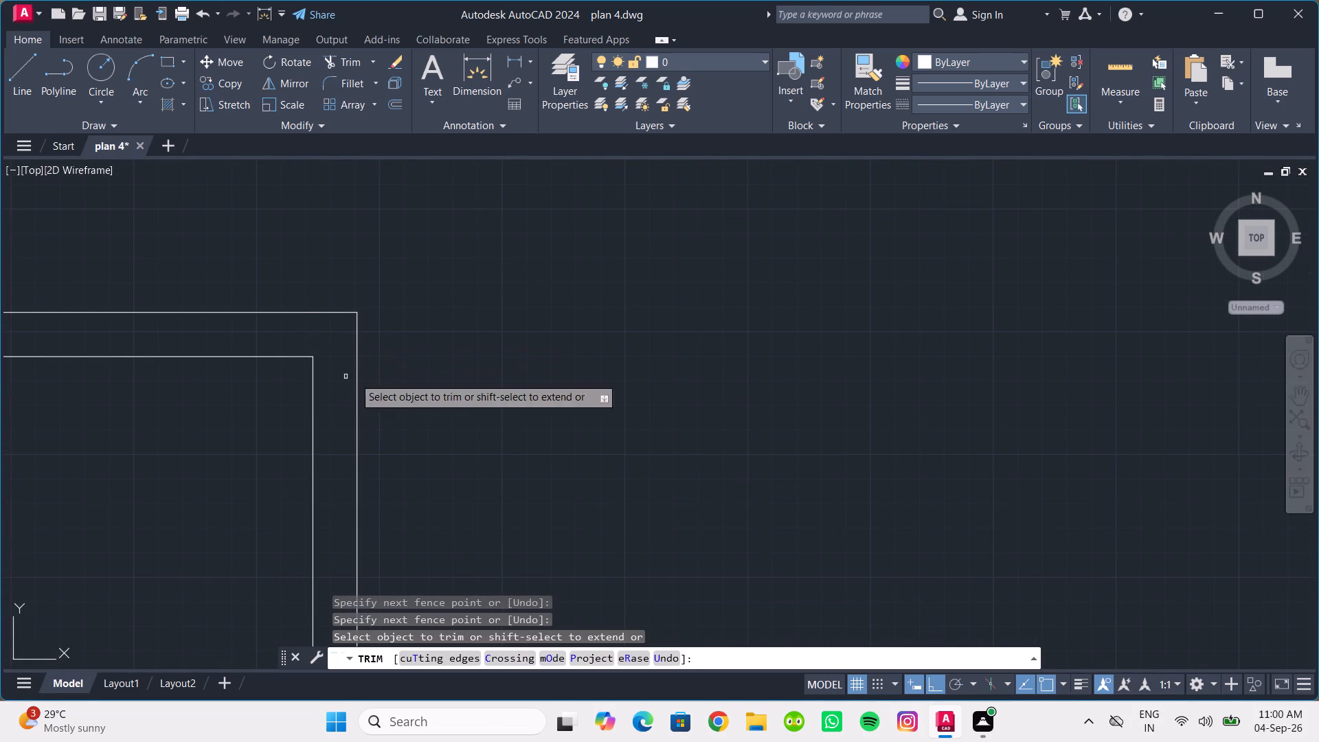
# Trim the overlapping segments where the lower cross wall meets the thick partition to open the T-junction.
pyautogui.scroll(-6, 407, 376)
pyautogui.scroll(5, 335, 384)
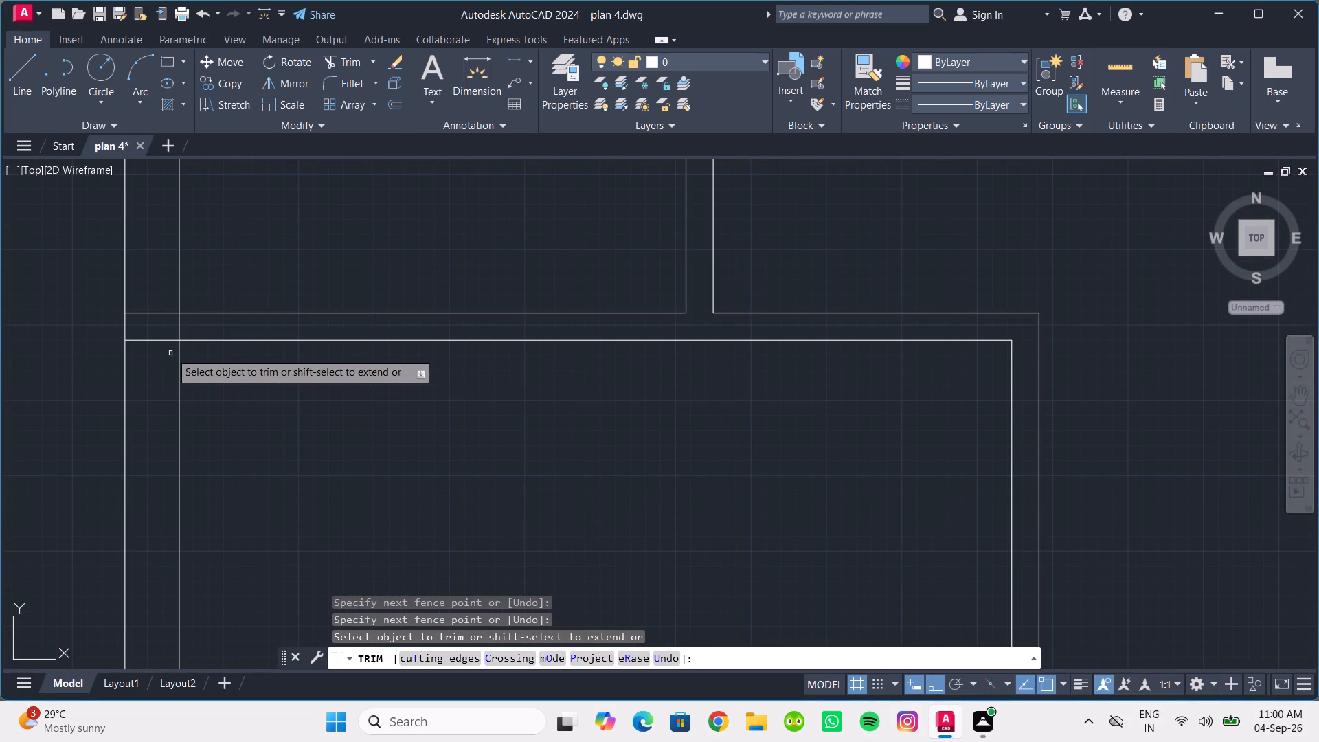
pyautogui.moveTo(170, 352); pyautogui.dragTo(160, 278)
pyautogui.moveTo(168, 316); pyautogui.dragTo(195, 319)
# Trim the partition lines between the upper cross wall's two lines at both ends to open its T-junctions.
pyautogui.scroll(-5, 240, 302)
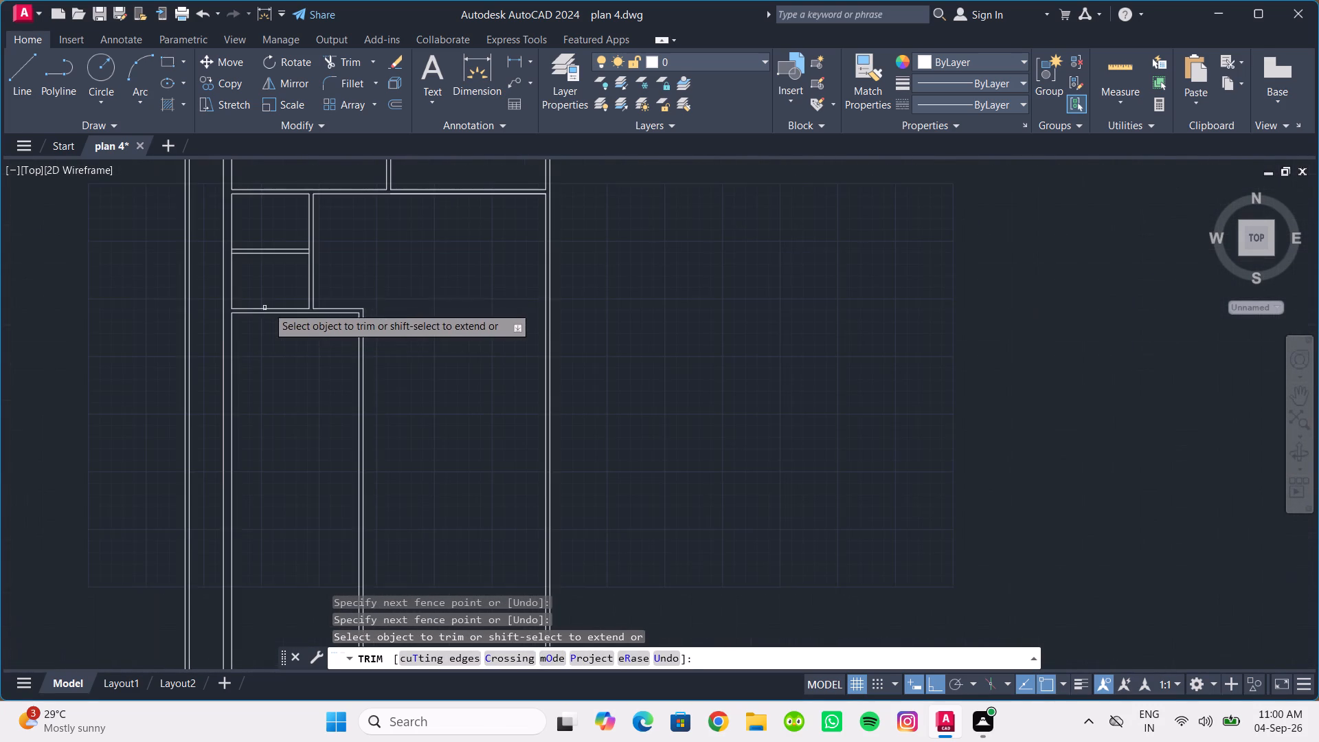
pyautogui.moveTo(292, 292); pyautogui.dragTo(296, 339, button='middle')
pyautogui.scroll(1, 303, 311)
pyautogui.scroll(-1, 279, 317)
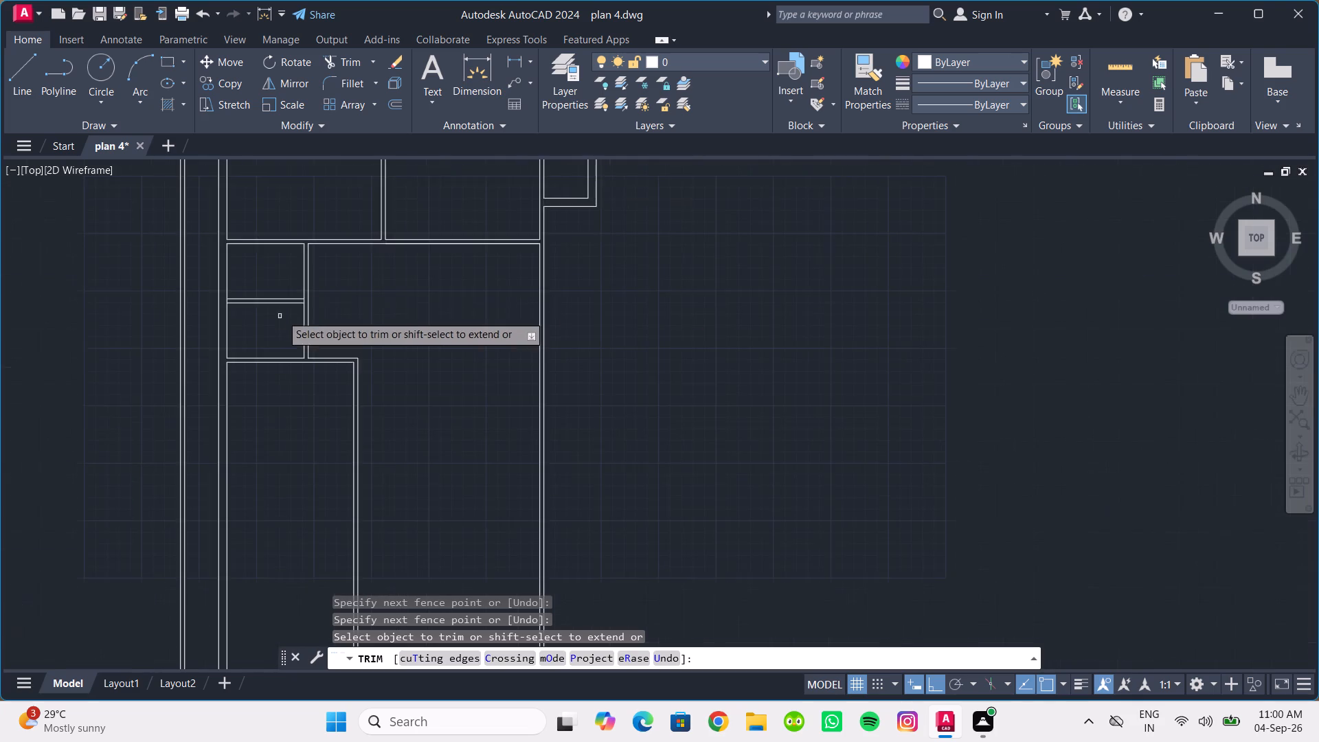
pyautogui.scroll(5, 304, 289)
pyautogui.moveTo(268, 398); pyautogui.dragTo(300, 401)
pyautogui.scroll(-2, 202, 432)
pyautogui.moveTo(205, 434); pyautogui.dragTo(453, 441, button='middle')
pyautogui.scroll(-1, 214, 439)
pyautogui.scroll(3, 174, 439)
pyautogui.moveTo(222, 415); pyautogui.dragTo(269, 415)
pyautogui.scroll(-3, 300, 359)
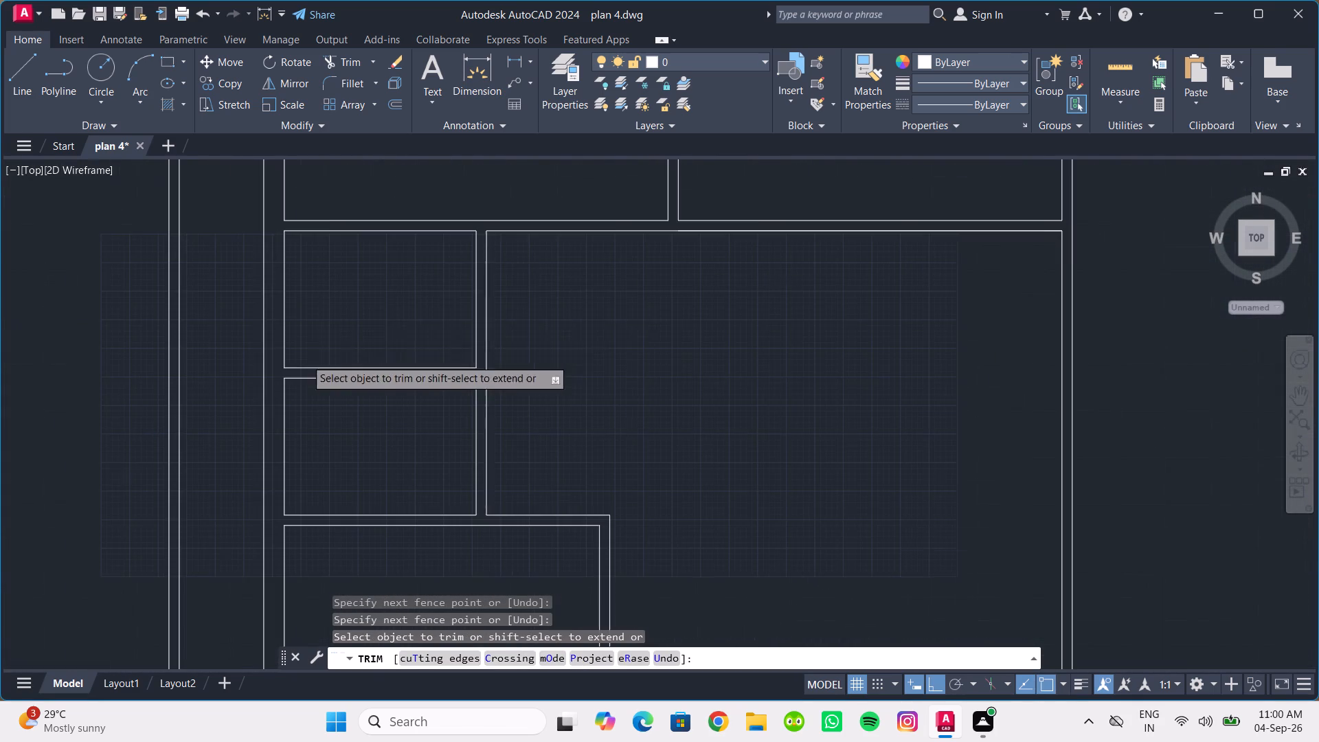
# Offset the upper cross wall's lower line 11'5" downward into the large room beside the small rooms.
pyautogui.scroll(-2, 394, 305)
pyautogui.moveTo(389, 321); pyautogui.dragTo(320, 295, button='middle')
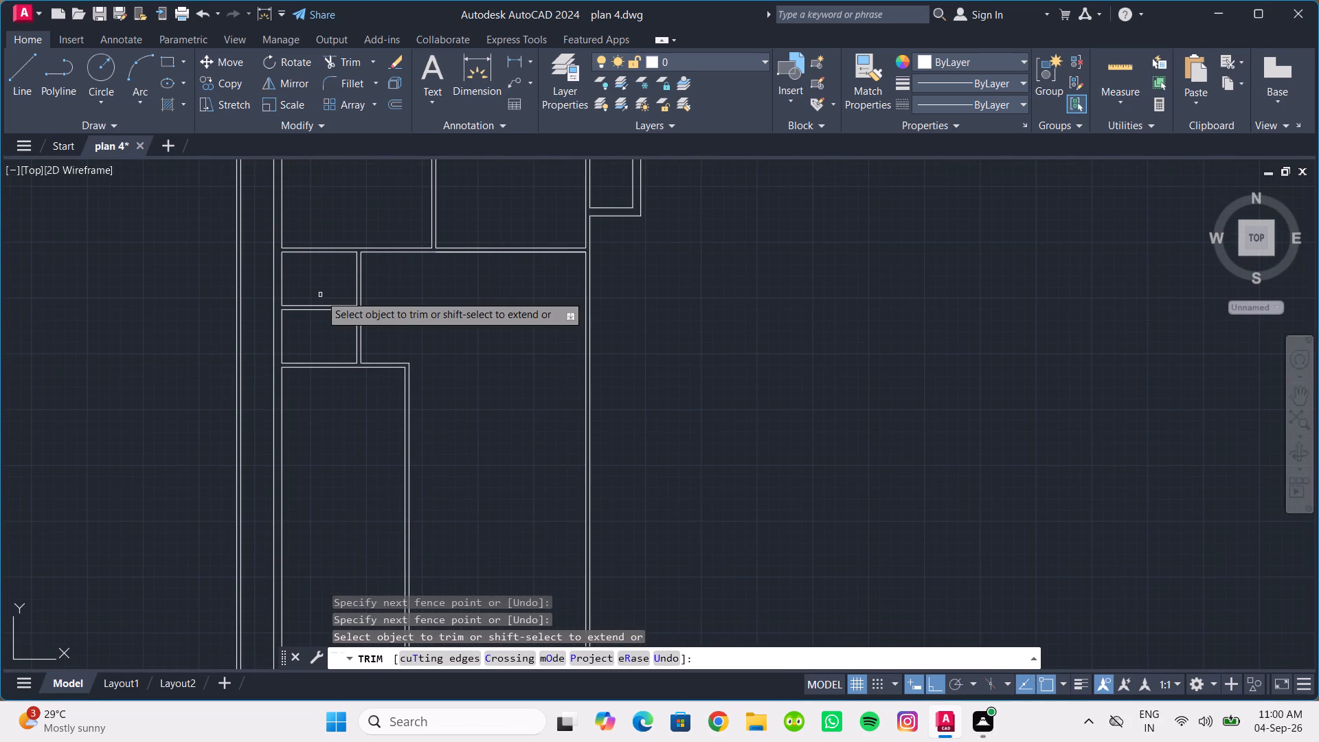
pyautogui.scroll(-1, 322, 396)
pyautogui.moveTo(322, 396); pyautogui.dragTo(297, 377, button='middle')
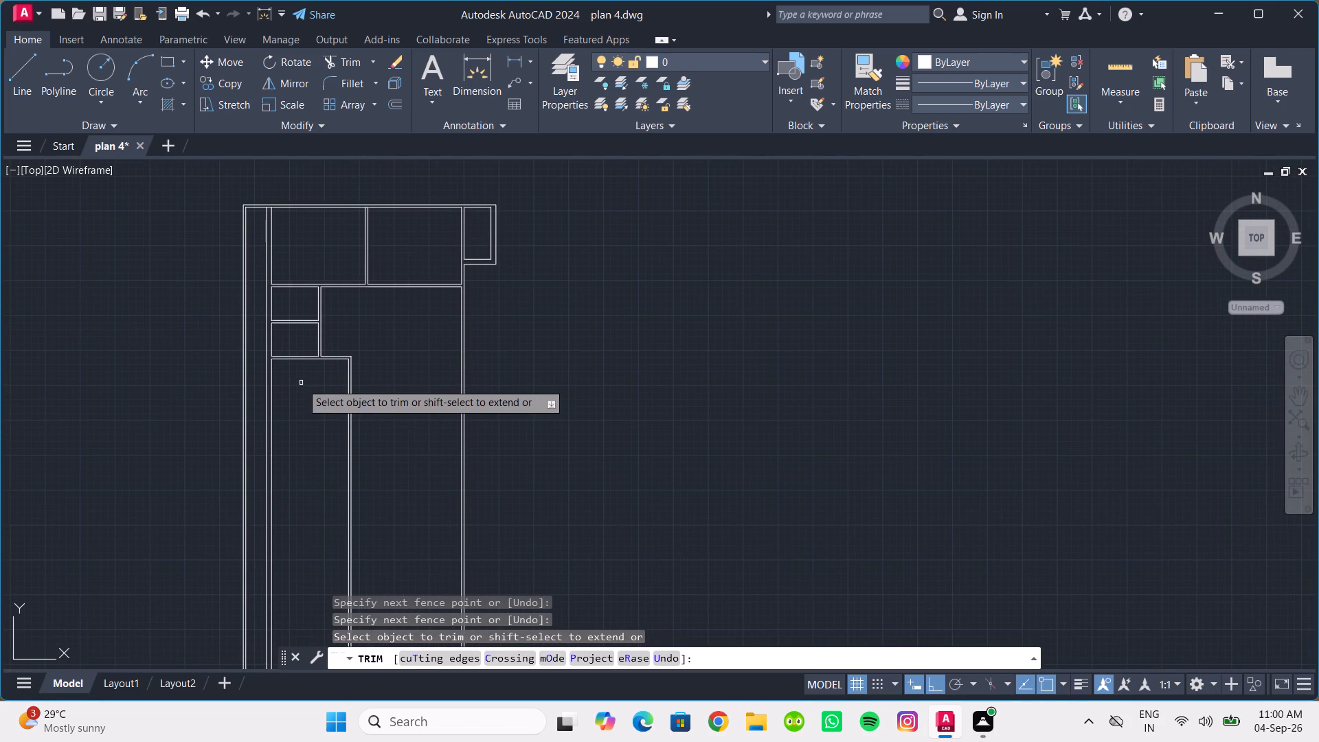
pyautogui.scroll(1, 301, 383)
pyautogui.scroll(-1, 301, 378)
pyautogui.moveTo(301, 378); pyautogui.dragTo(273, 360, button='middle')
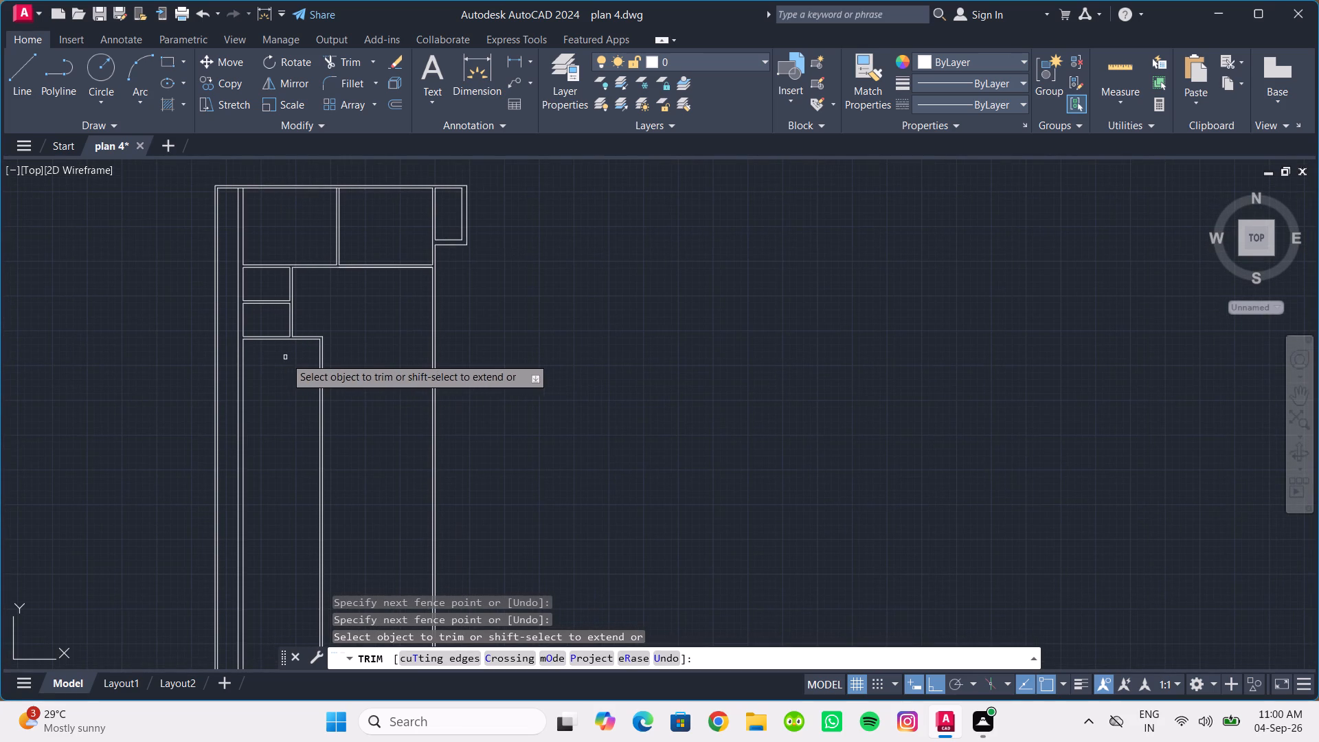
pyautogui.click(394, 104)
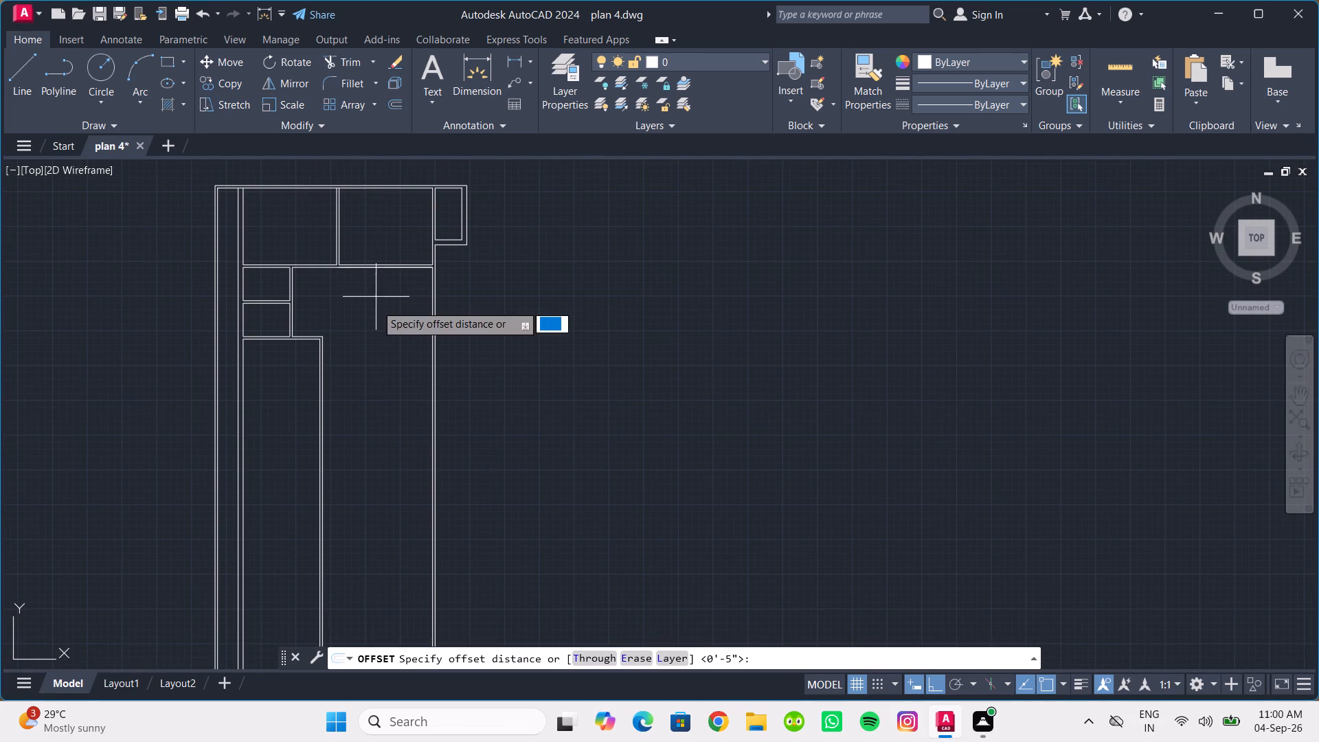
pyautogui.scroll(1, 376, 325)
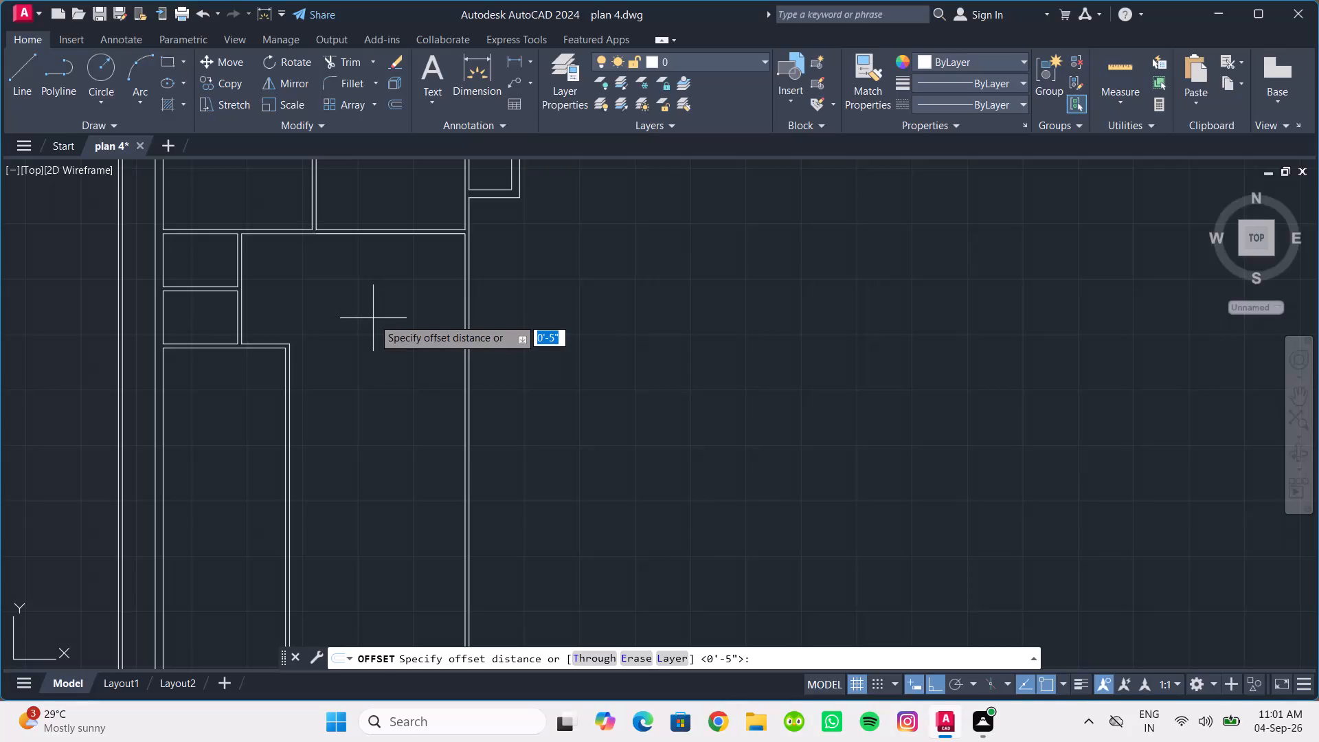
pyautogui.write("11'")
pyautogui.press('6')
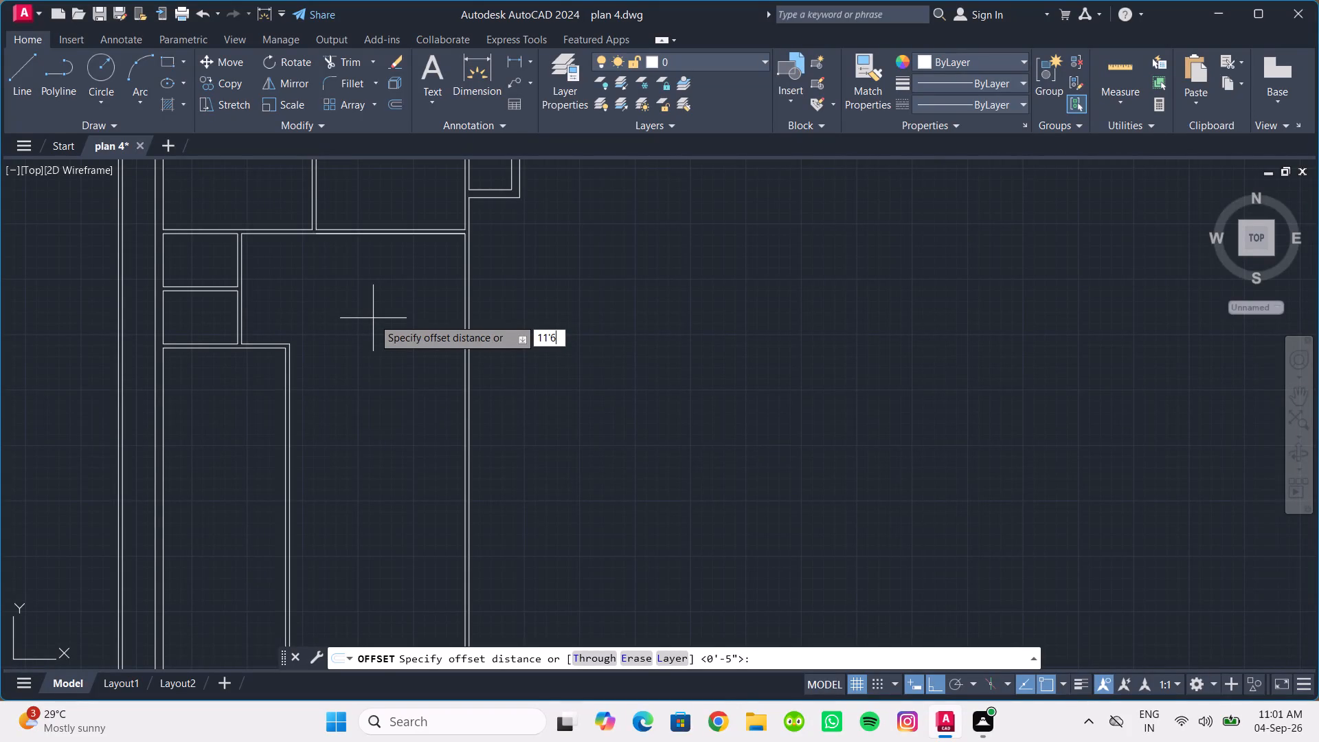
pyautogui.press('BackSpace')
pyautogui.write('5"')
pyautogui.press('Return')
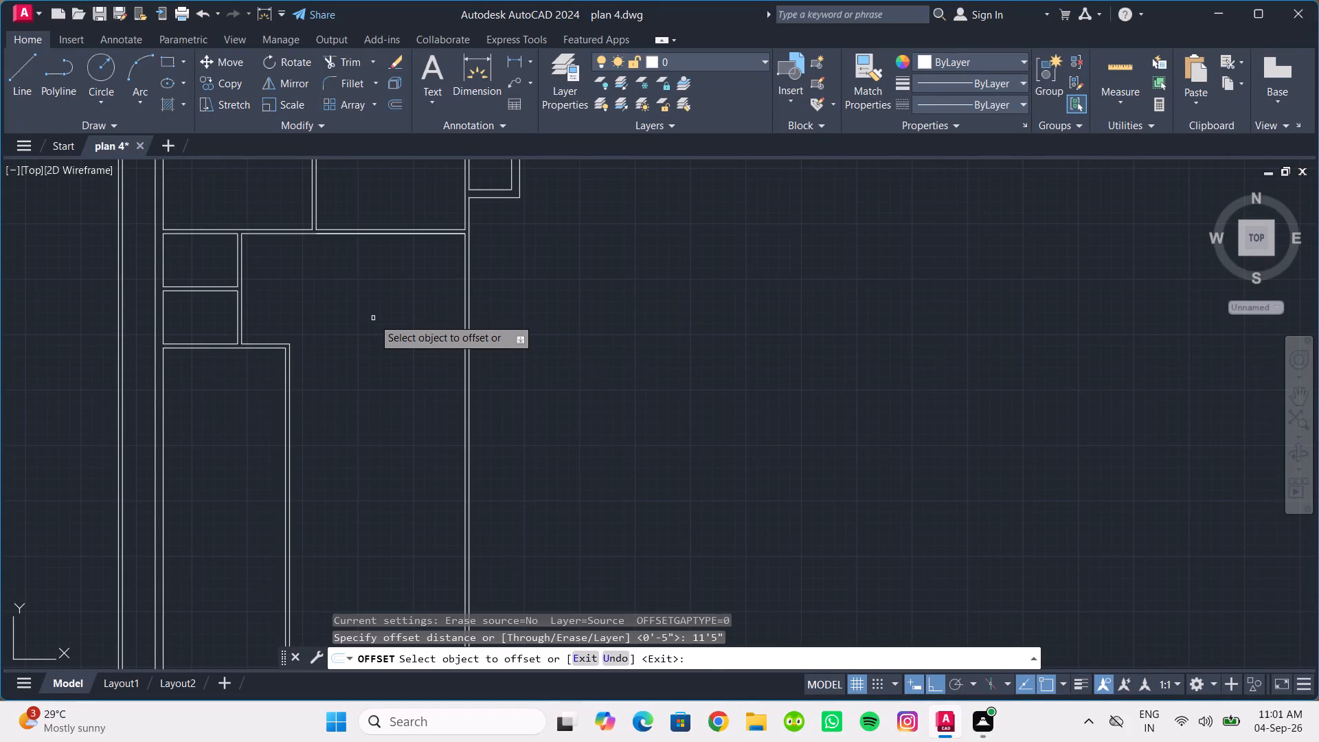
pyautogui.click(431, 234)
pyautogui.click(500, 297)
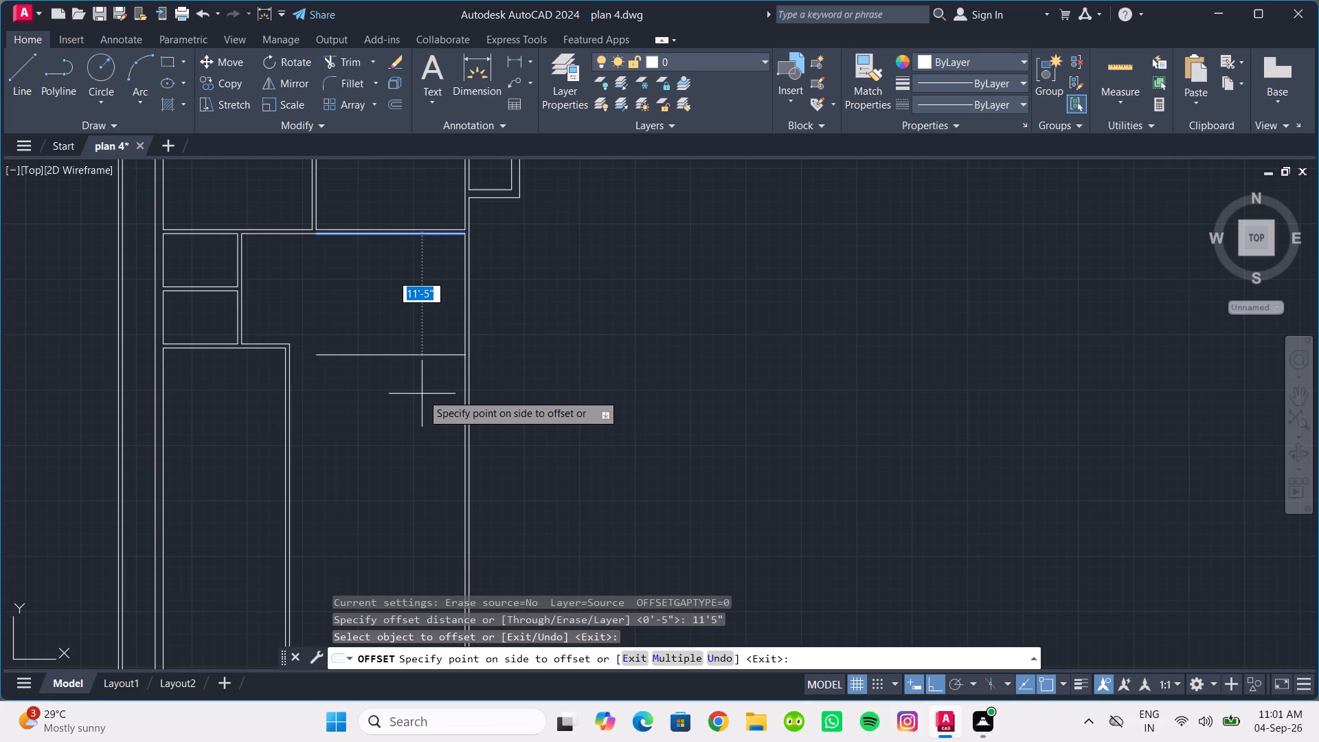
pyautogui.click(422, 394)
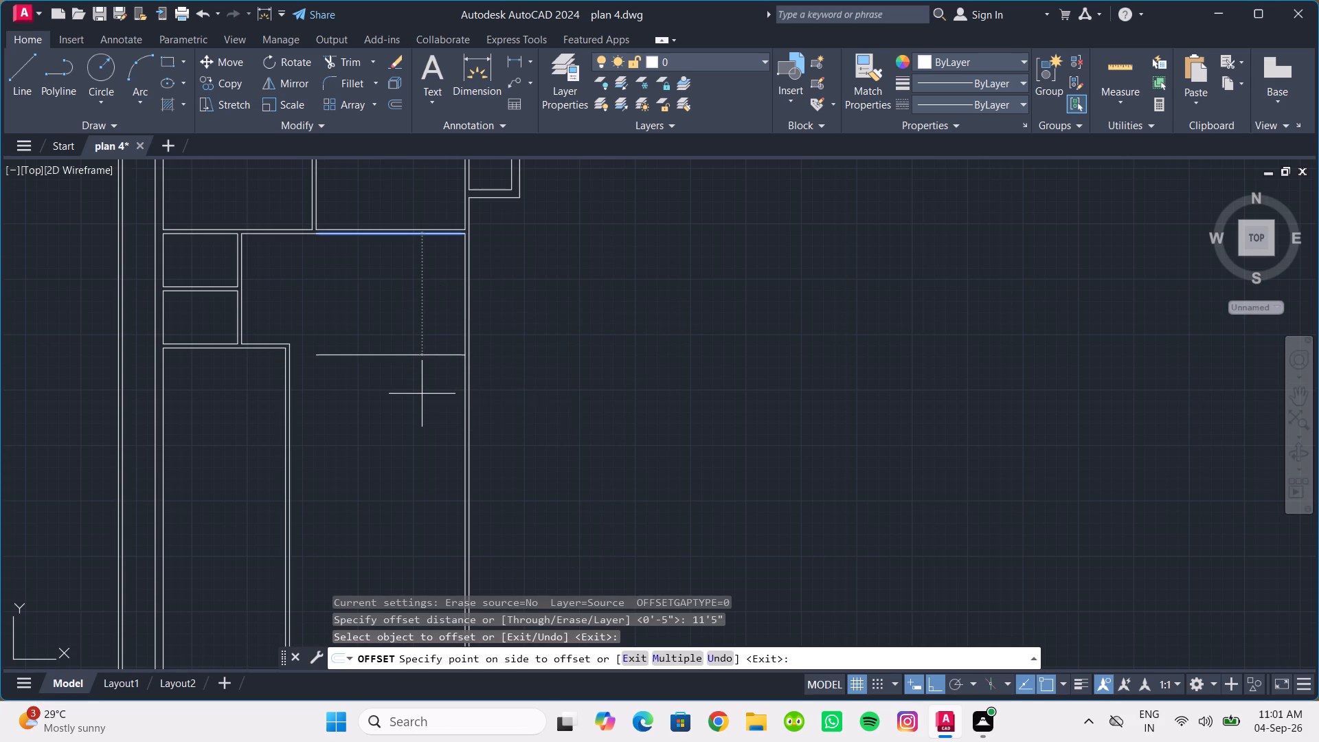
# Offset the new cross line by 4.5" downward to give the wall its thickness.
pyautogui.click(411, 355)
pyautogui.write('4.5')
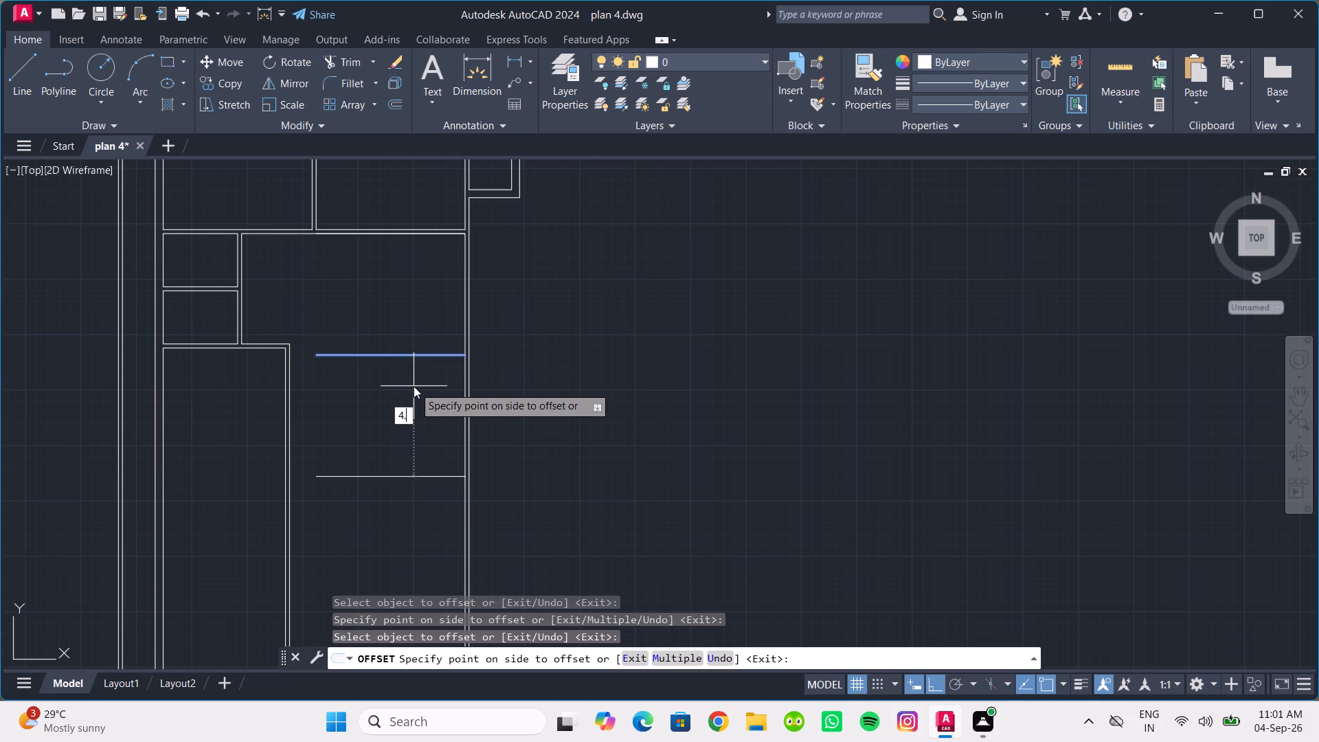
pyautogui.press('Return')
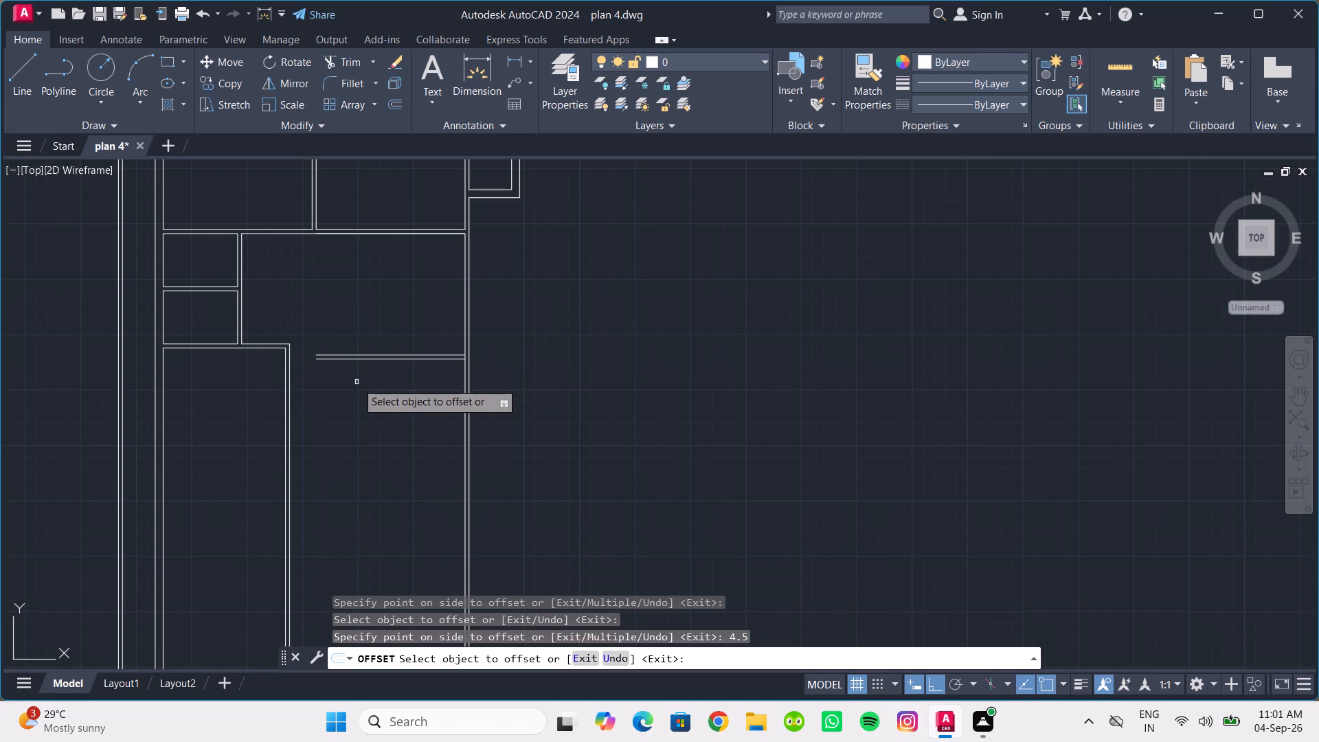
pyautogui.scroll(-1, 357, 382)
pyautogui.scroll(1, 359, 394)
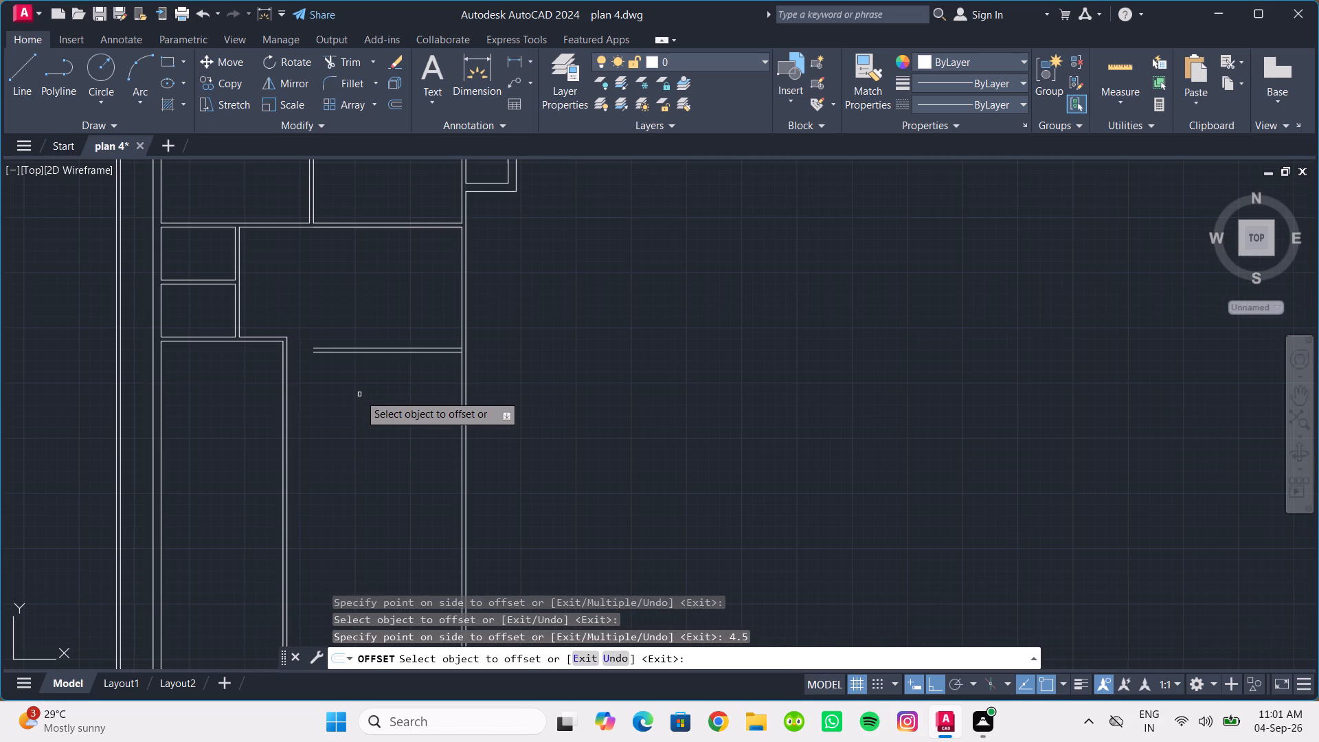
pyautogui.scroll(-1, 359, 394)
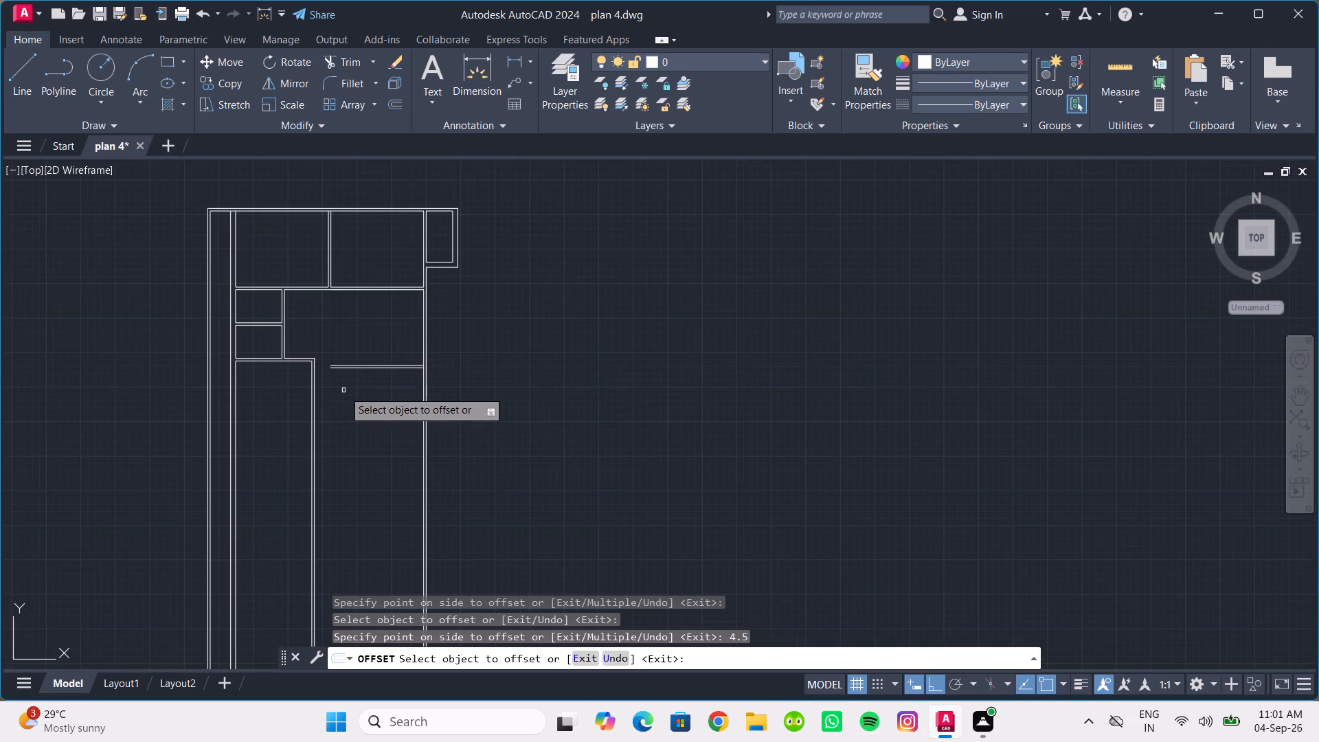
pyautogui.scroll(2, 343, 390)
pyautogui.press('Escape')
pyautogui.scroll(-2, 341, 368)
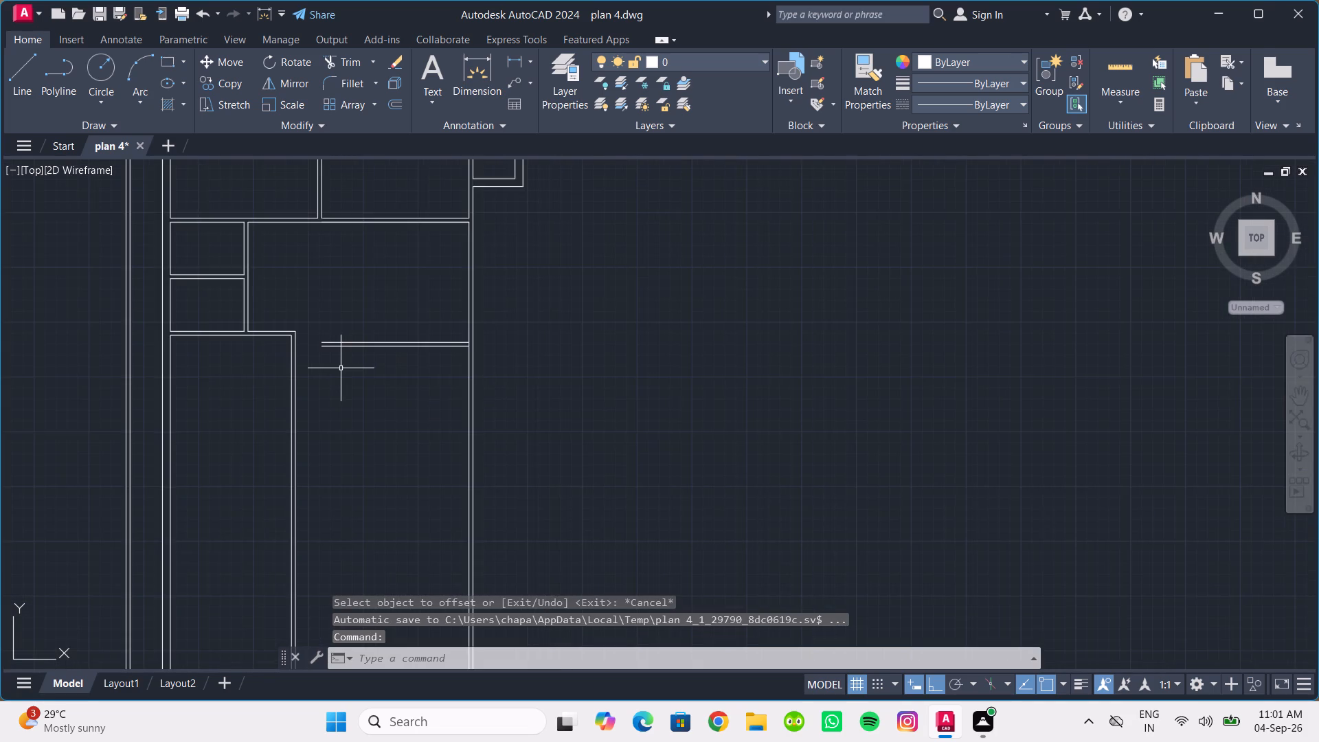
# Draw a short vertical line closing the open west end of the new double-line wall.
pyautogui.middleClick(339, 375)
pyautogui.click(20, 74)
pyautogui.scroll(4, 312, 371)
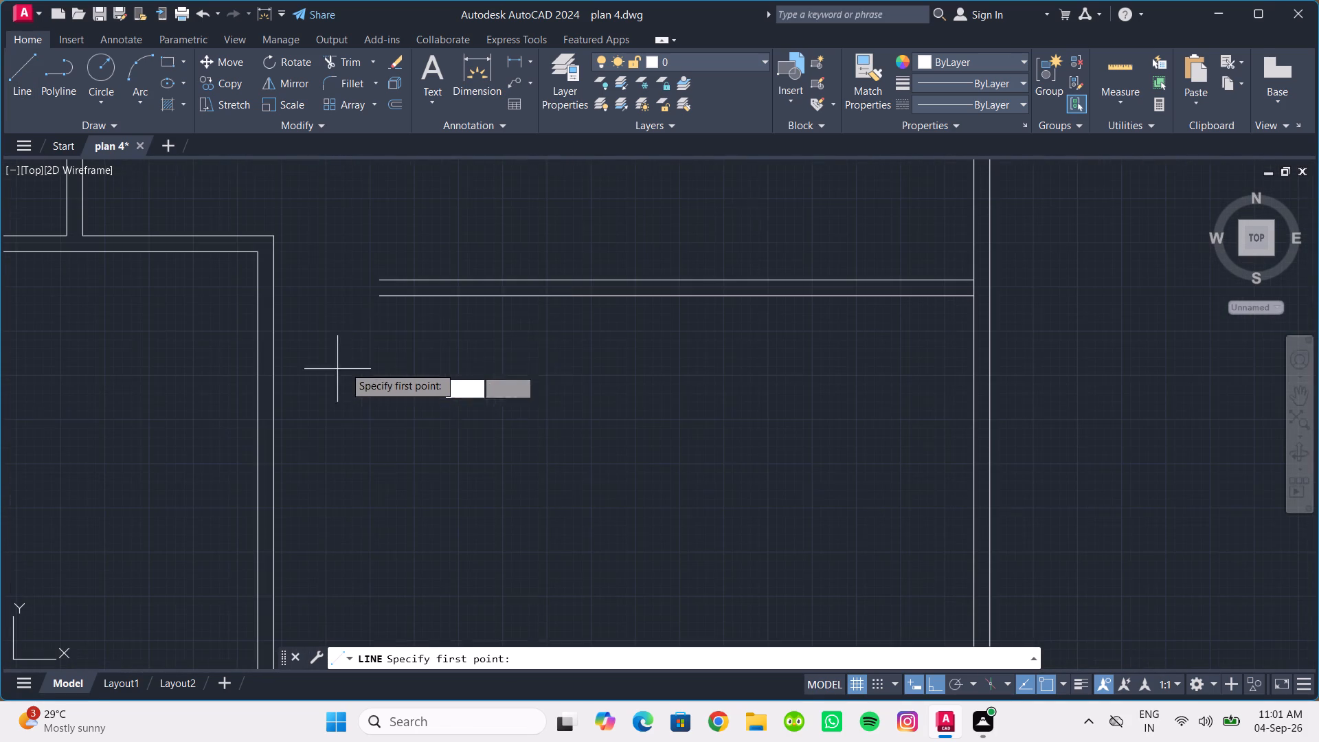
pyautogui.click(378, 280)
pyautogui.click(382, 297)
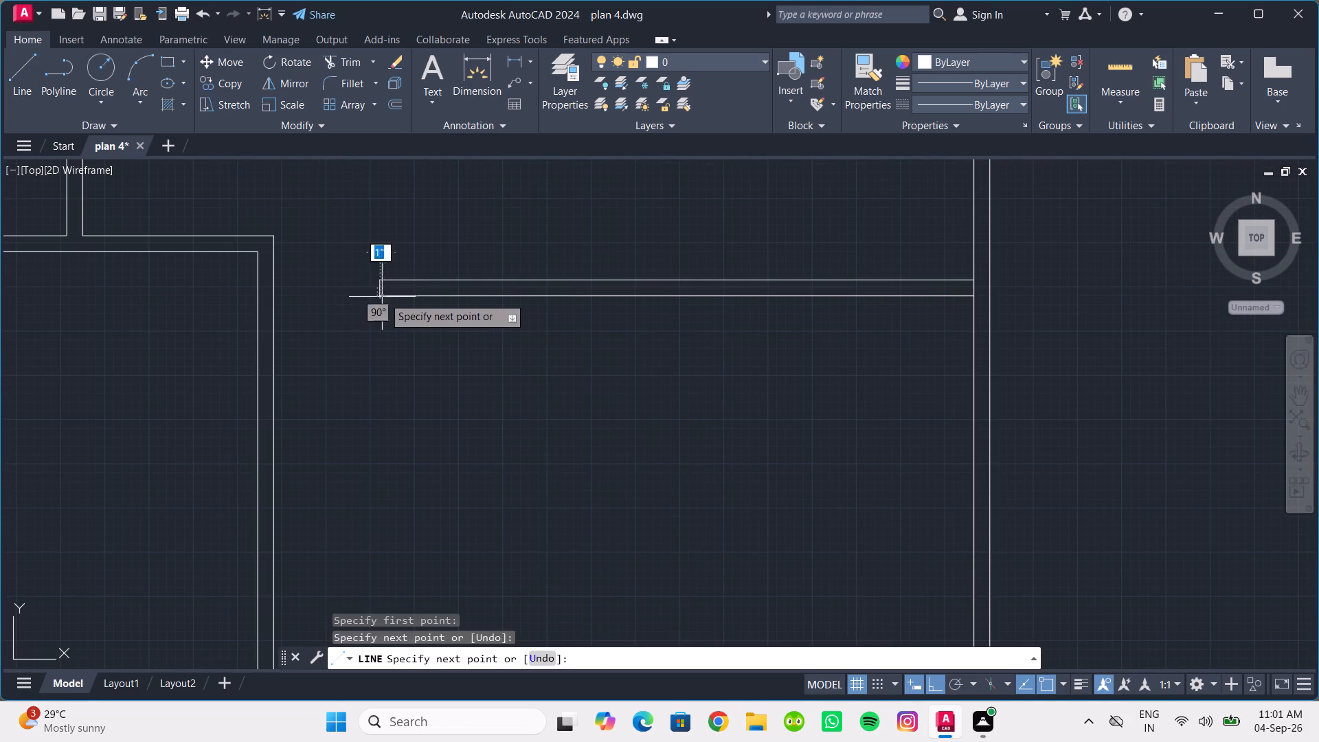
pyautogui.press('Escape')
pyautogui.scroll(-1, 388, 356)
pyautogui.moveTo(387, 357); pyautogui.dragTo(296, 337, button='middle')
pyautogui.press('Escape')
# Examine the new wall stub and its position relative to the surrounding rooms and long partitions.
pyautogui.scroll(-2, 452, 354)
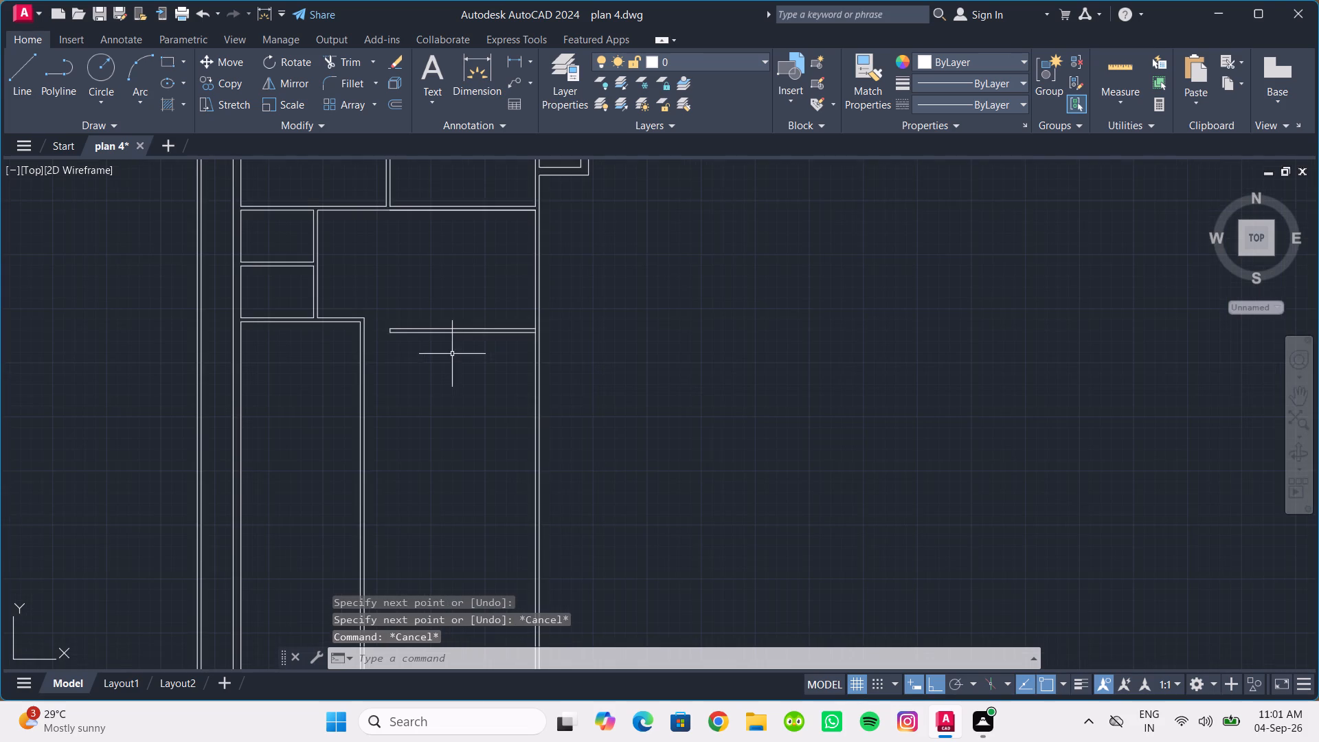
pyautogui.moveTo(452, 354); pyautogui.dragTo(429, 339, button='middle')
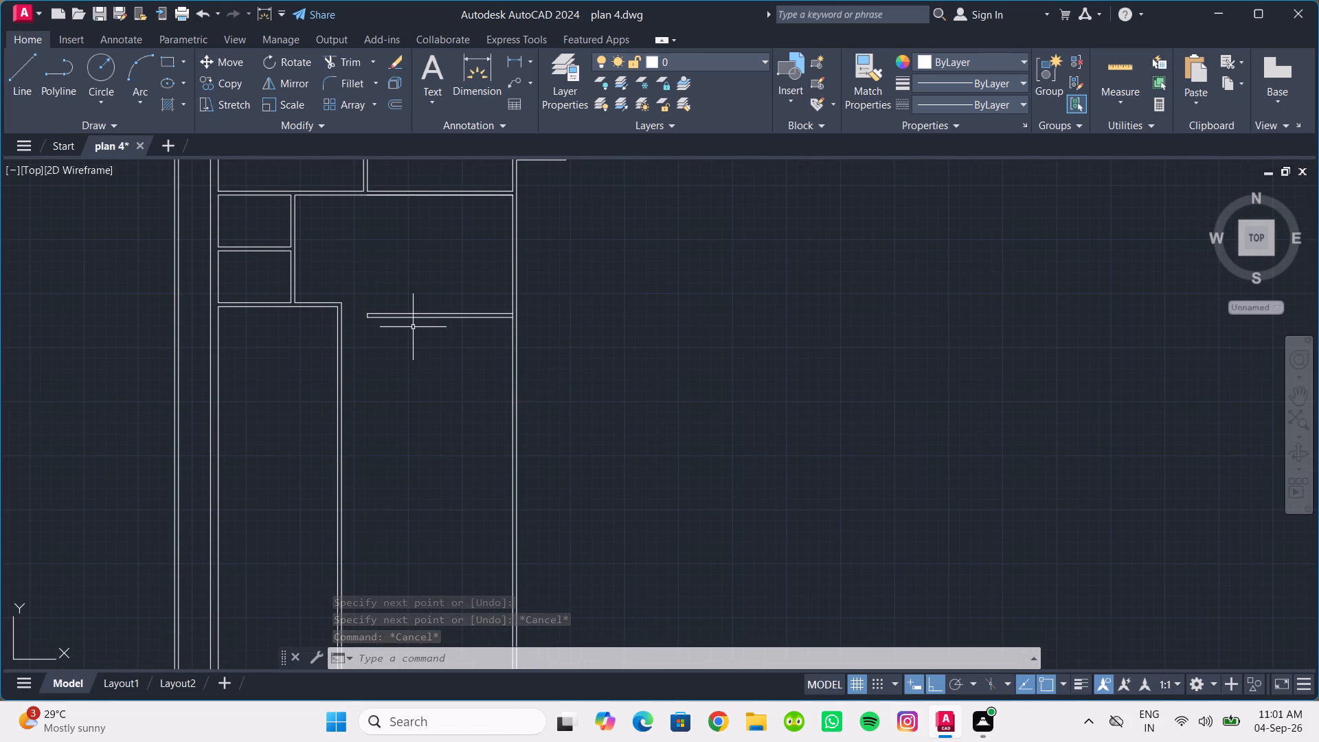
pyautogui.scroll(-2, 447, 363)
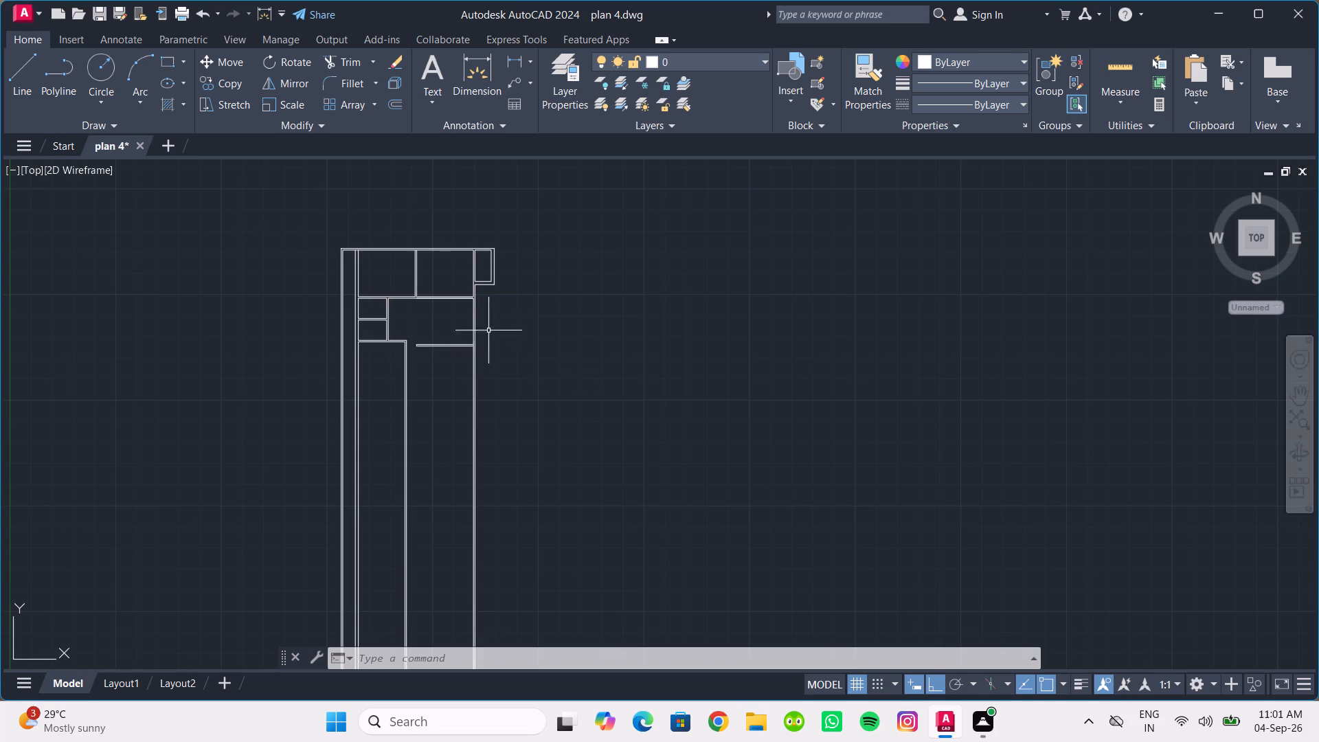
pyautogui.scroll(2, 504, 299)
pyautogui.scroll(-2, 475, 314)
pyautogui.moveTo(412, 257); pyautogui.dragTo(412, 236, button='middle')
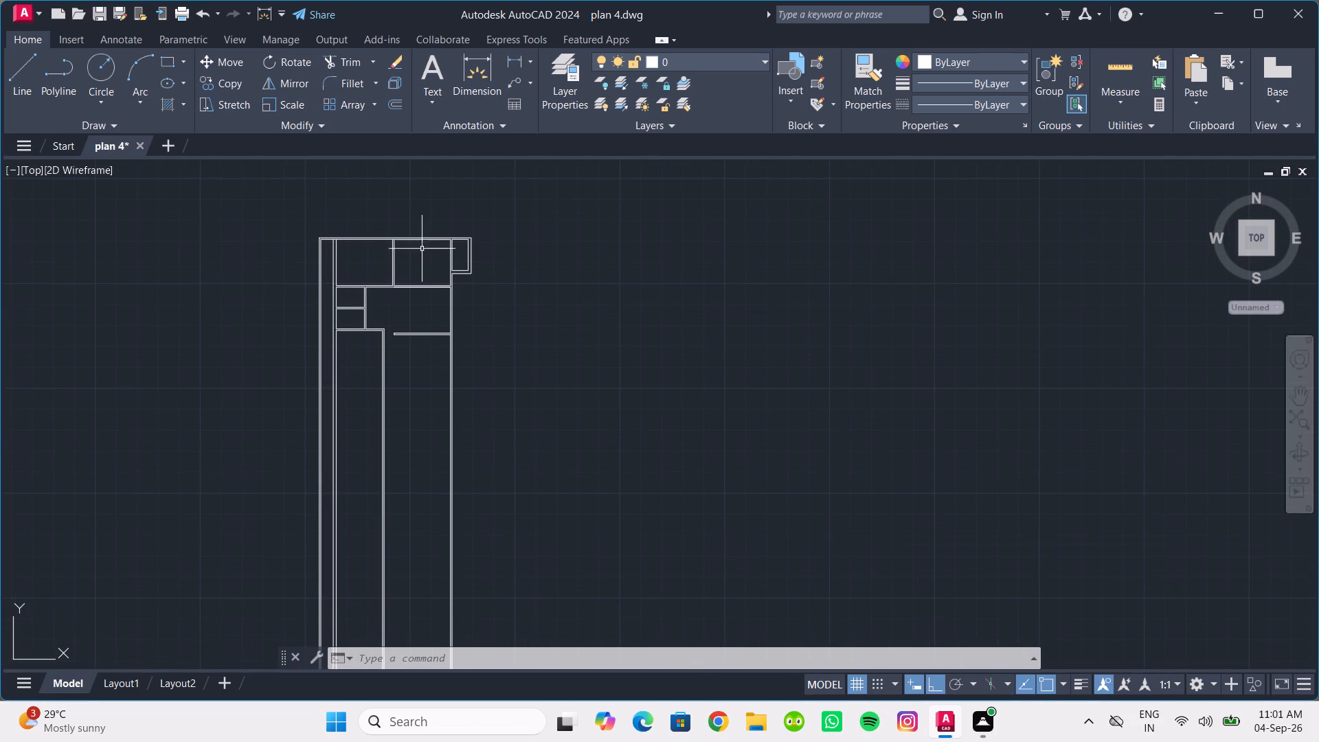
pyautogui.moveTo(423, 359); pyautogui.dragTo(427, 395, button='middle')
pyautogui.scroll(-1, 427, 396)
pyautogui.scroll(3, 427, 396)
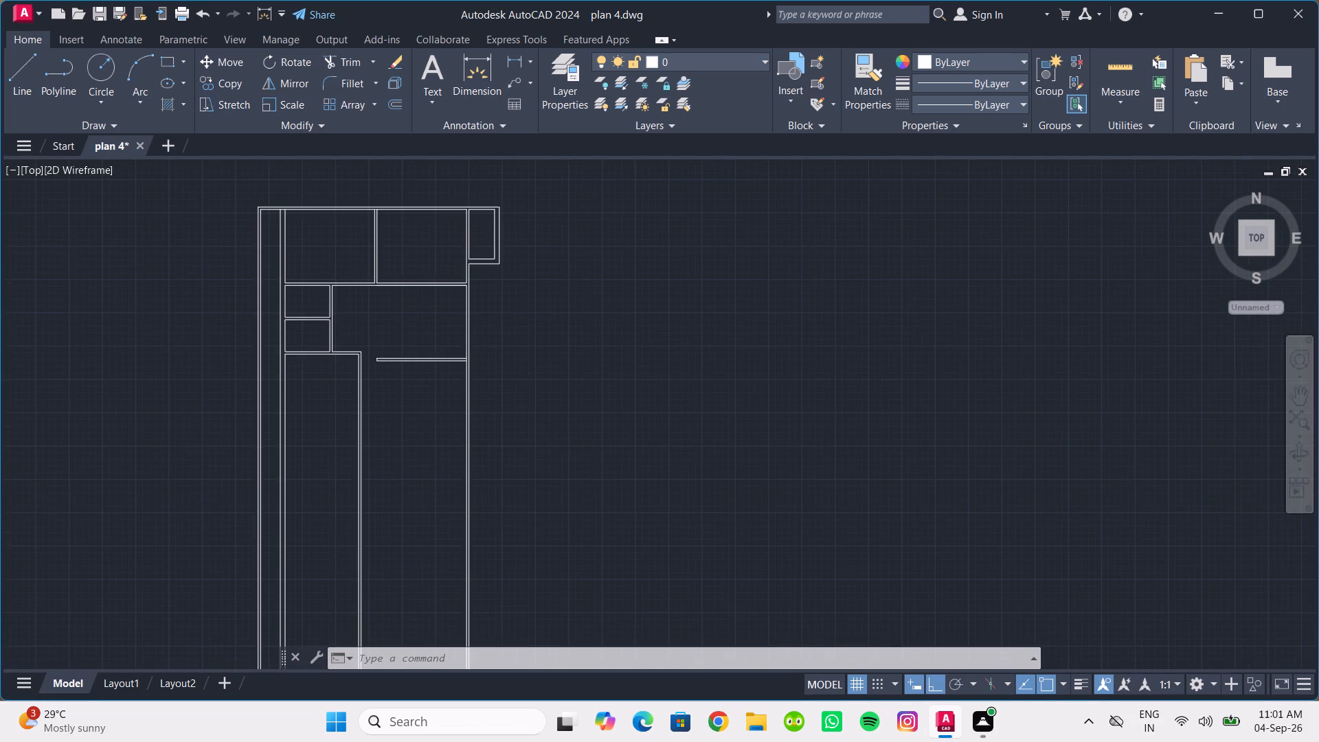
pyautogui.scroll(1, 429, 388)
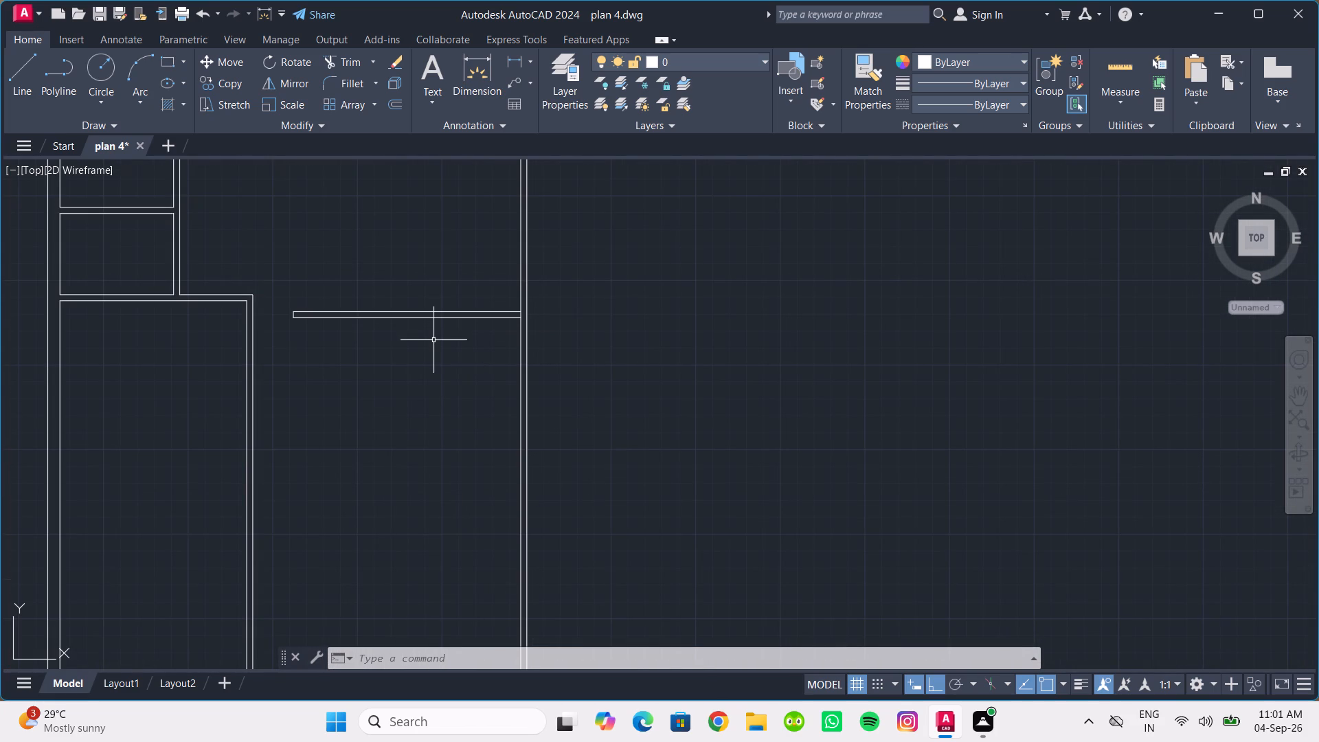
pyautogui.scroll(1, 450, 383)
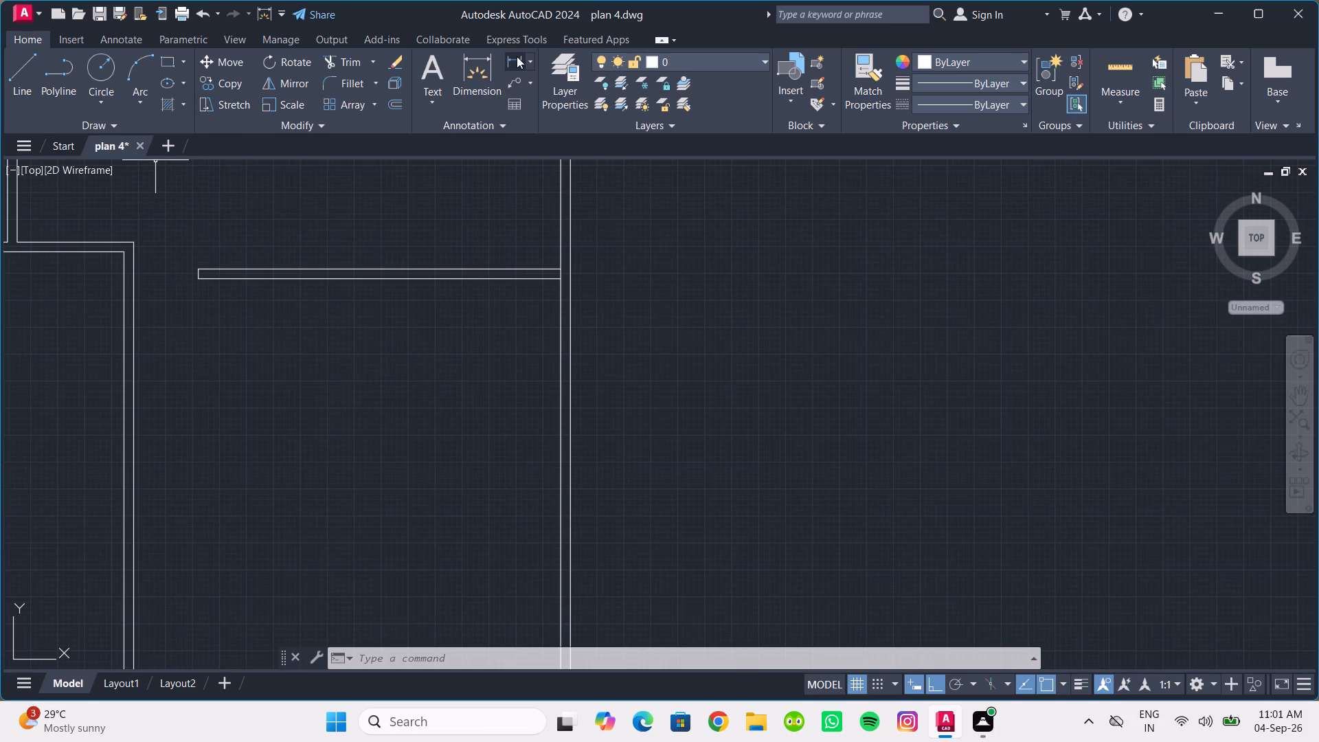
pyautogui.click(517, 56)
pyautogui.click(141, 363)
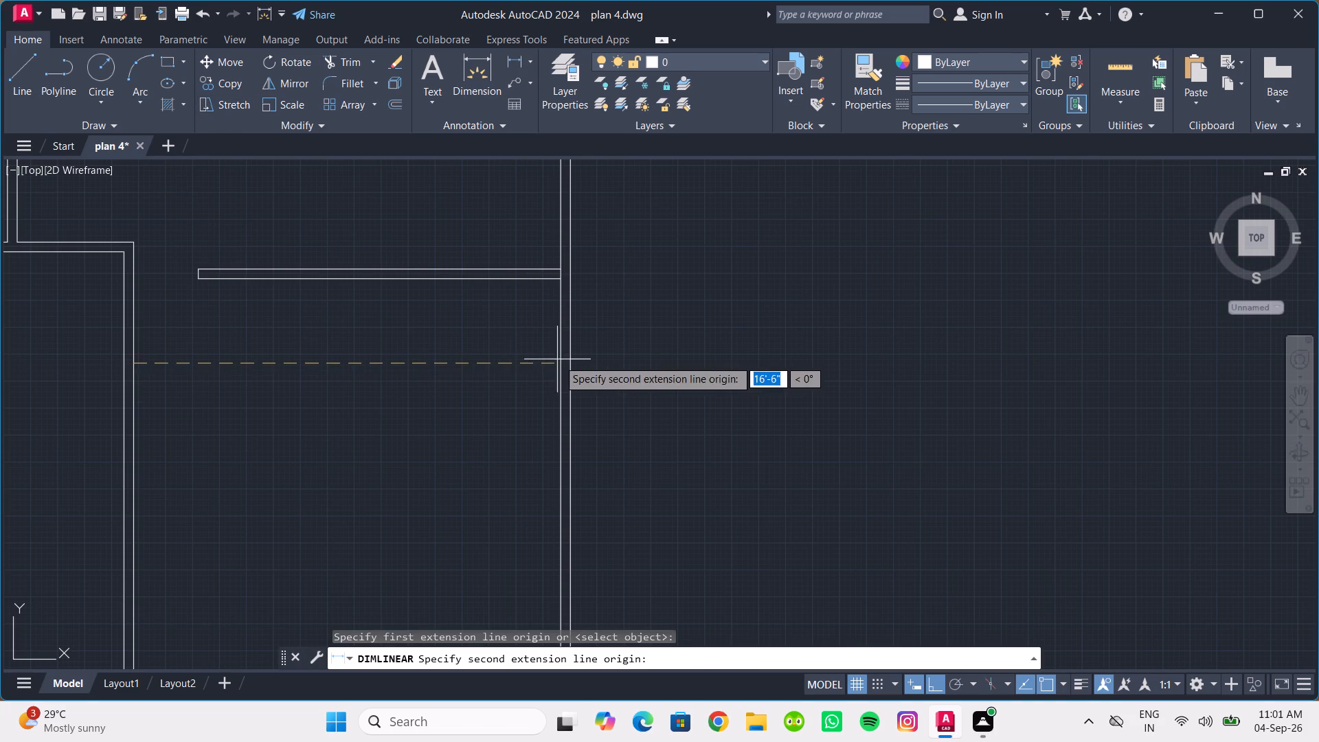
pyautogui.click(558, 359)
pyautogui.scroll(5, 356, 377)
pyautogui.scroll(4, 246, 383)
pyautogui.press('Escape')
# Modify the Standard dimension style's primary units to Engineering format with 0'-0.0" precision.
pyautogui.press('d')
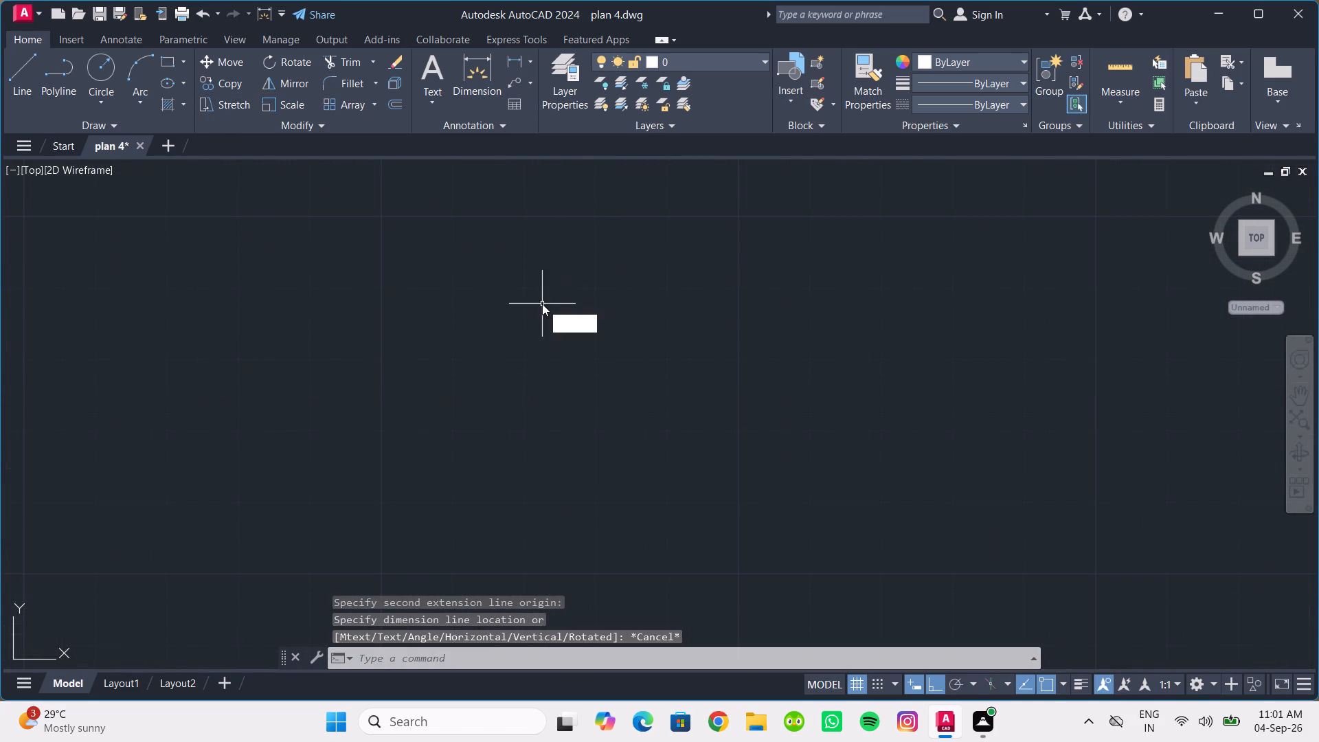
pyautogui.press('Return')
pyautogui.click(833, 318)
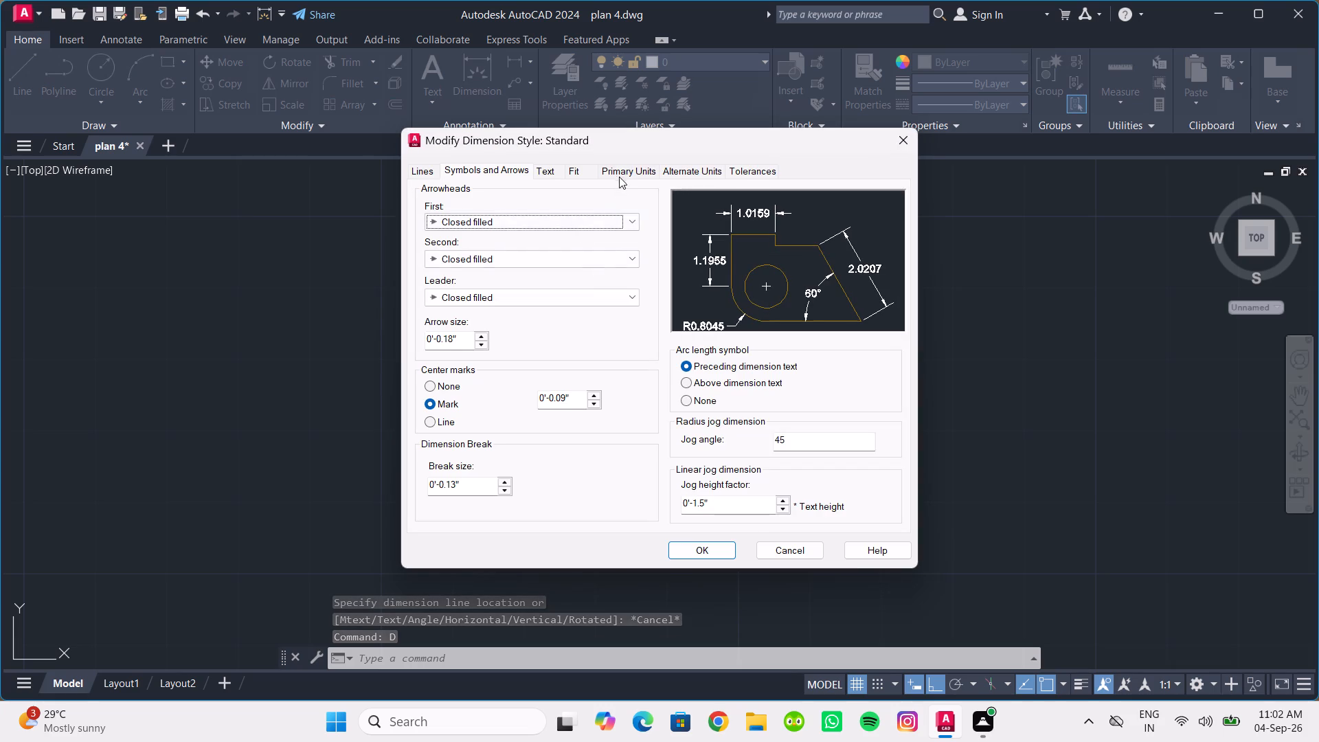
pyautogui.click(619, 175)
pyautogui.click(607, 212)
pyautogui.click(582, 240)
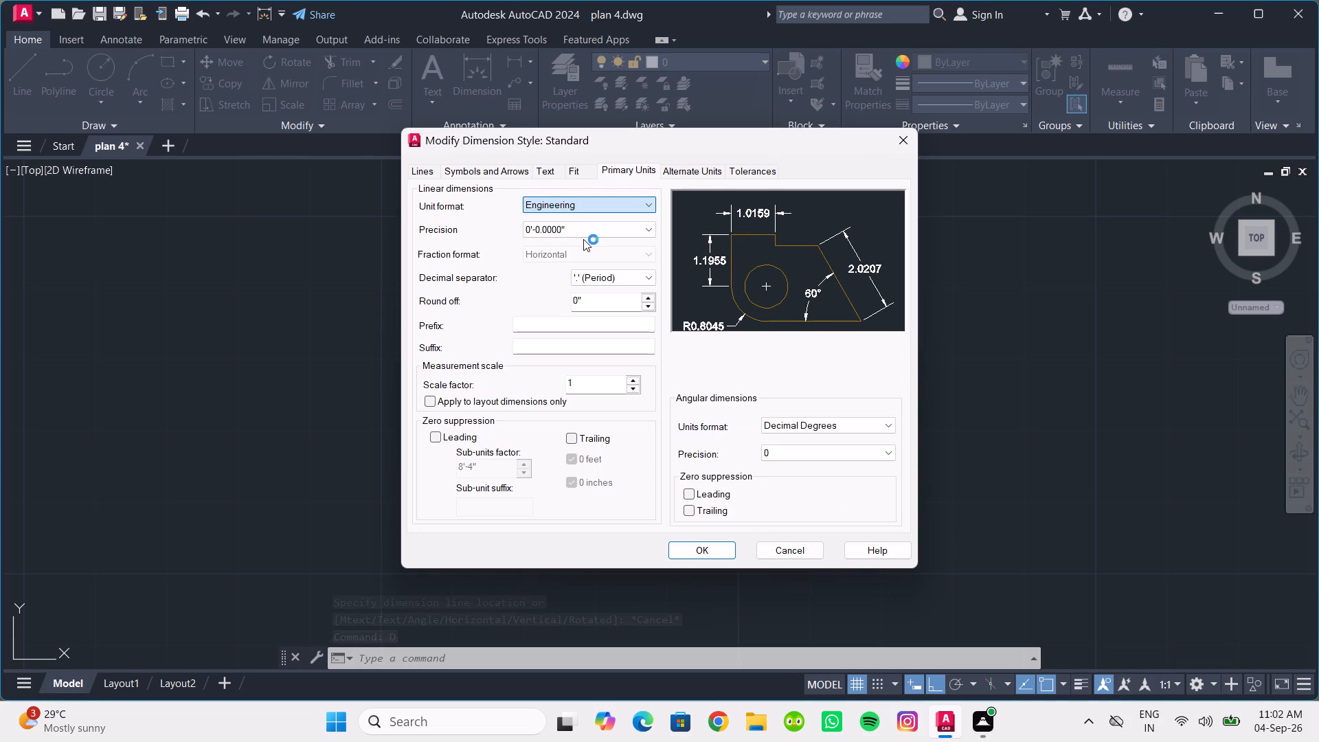
pyautogui.click(587, 234)
pyautogui.click(570, 255)
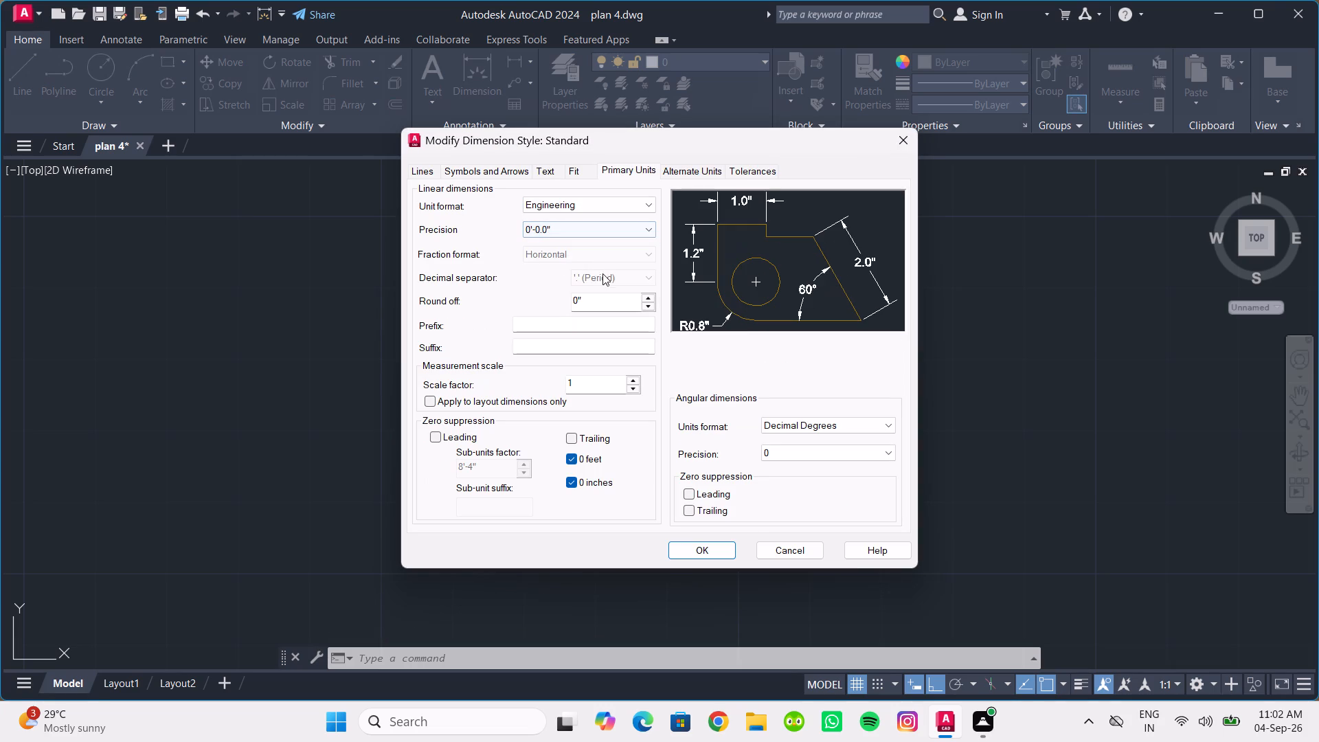
# Set the Standard dimension style's arrow size to 6".
pyautogui.click(498, 172)
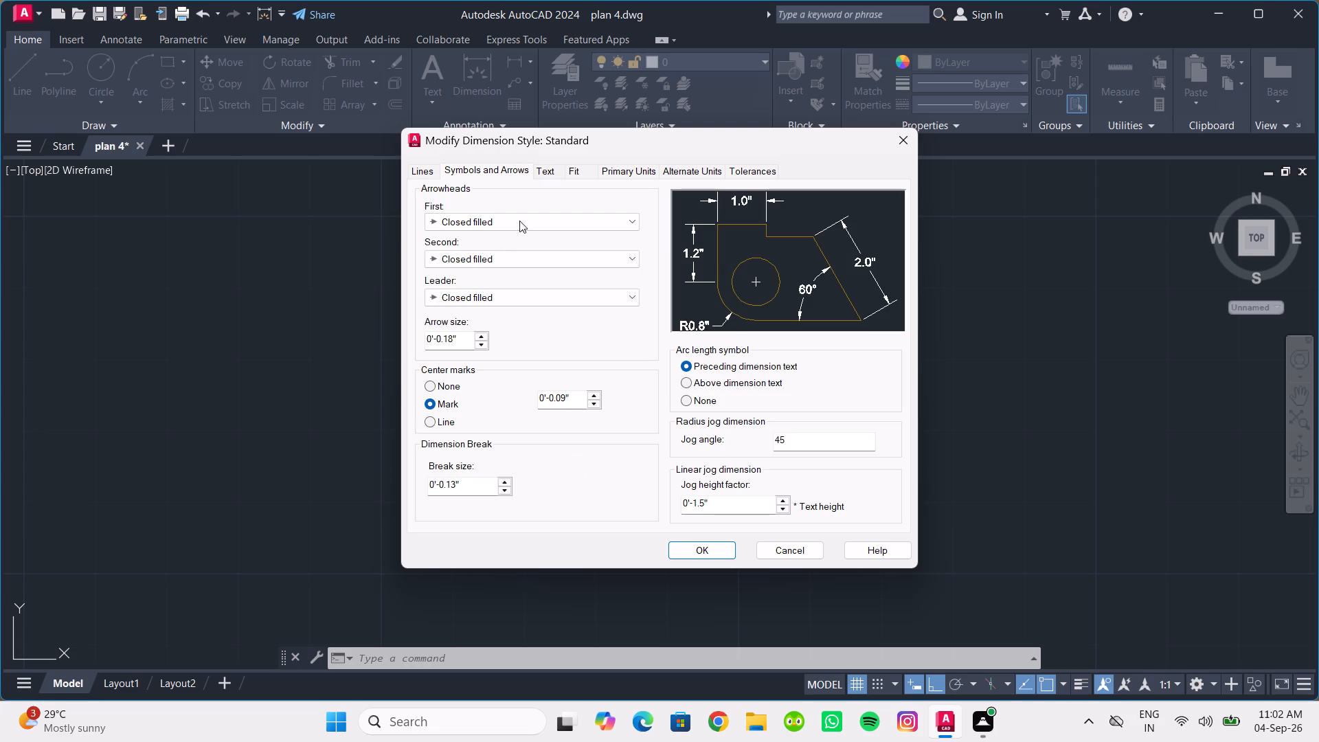
pyautogui.moveTo(471, 335); pyautogui.dragTo(364, 348)
pyautogui.write('6"')
# Set the dimension text height to 6", save the Standard style and make it current.
pyautogui.click(638, 175)
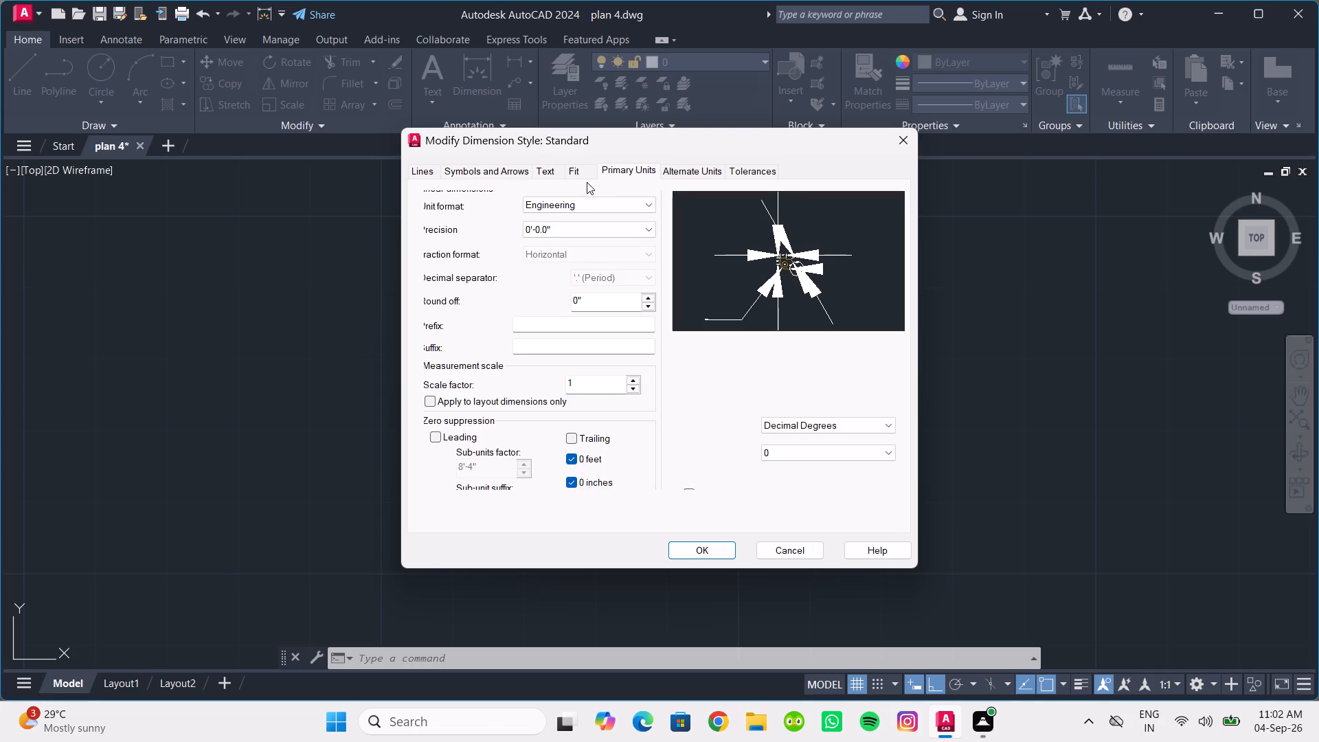
pyautogui.click(579, 171)
pyautogui.click(611, 170)
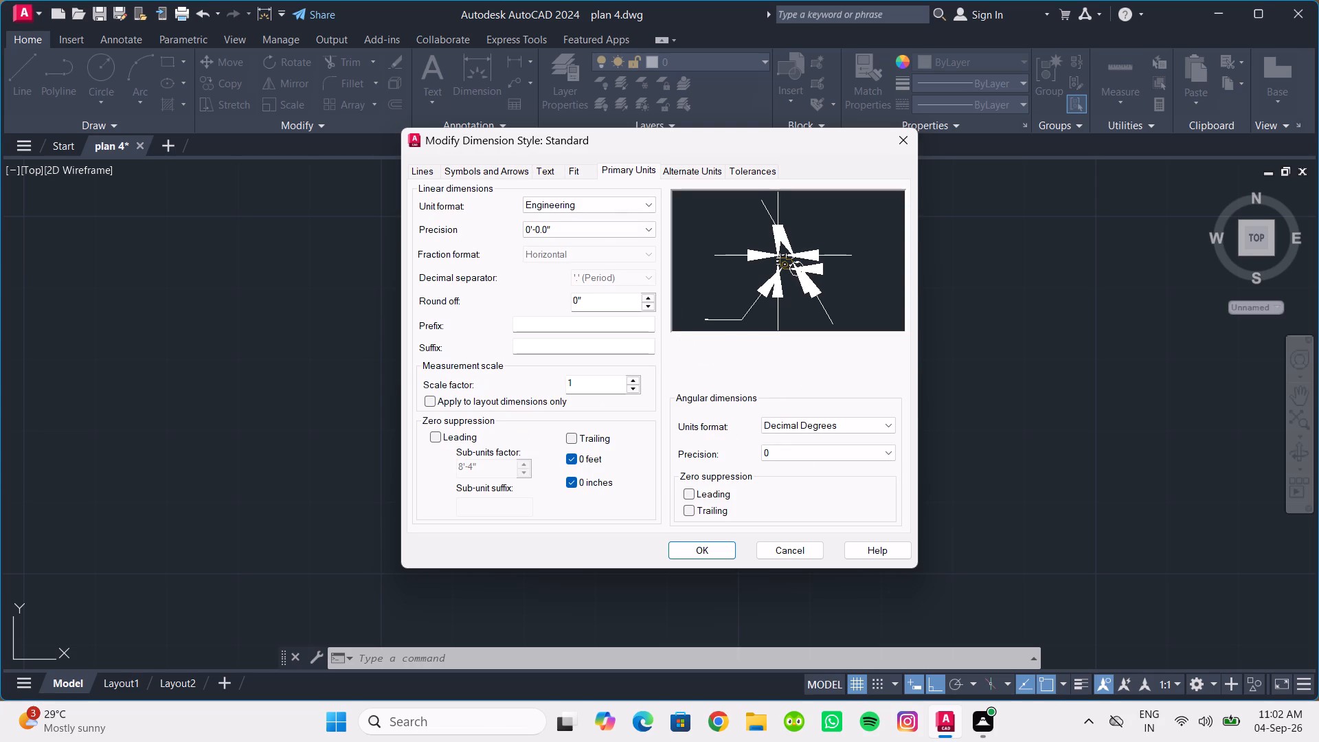
pyautogui.click(546, 172)
pyautogui.moveTo(629, 293); pyautogui.dragTo(530, 307)
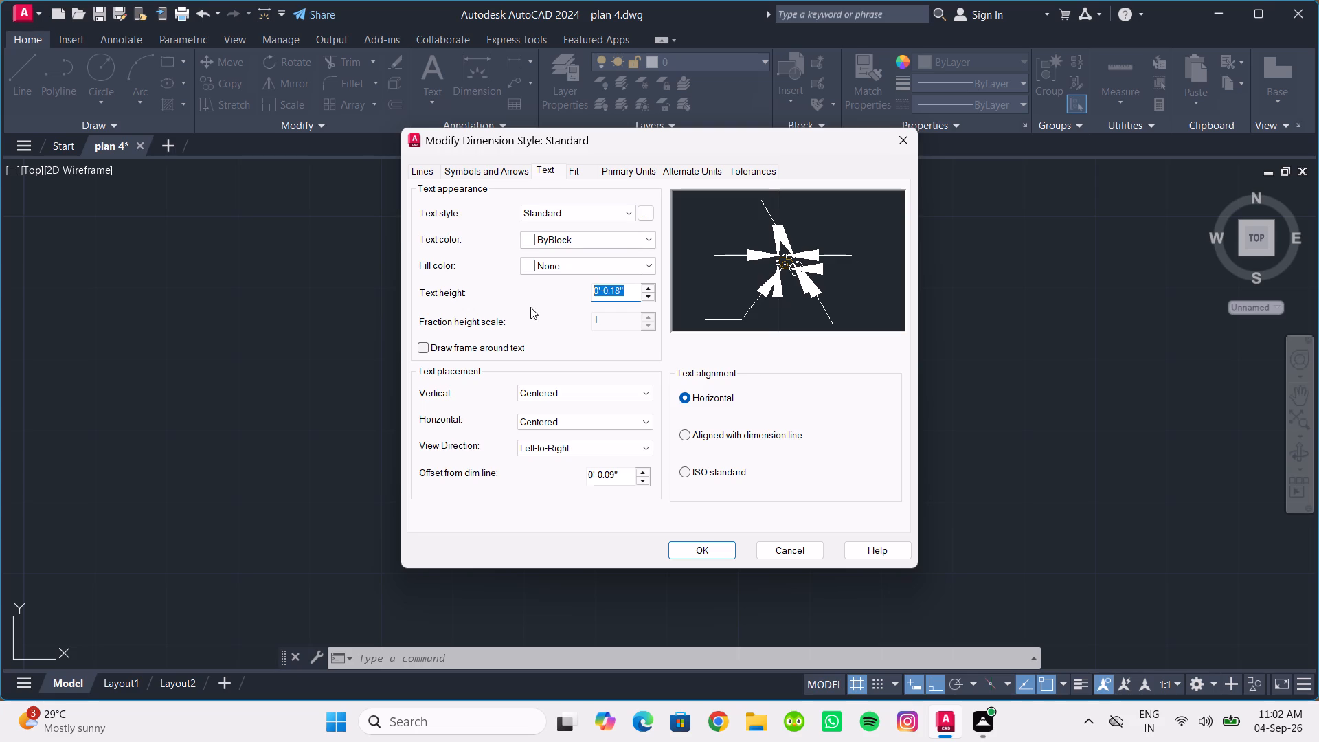
pyautogui.write('6"')
pyautogui.click(709, 550)
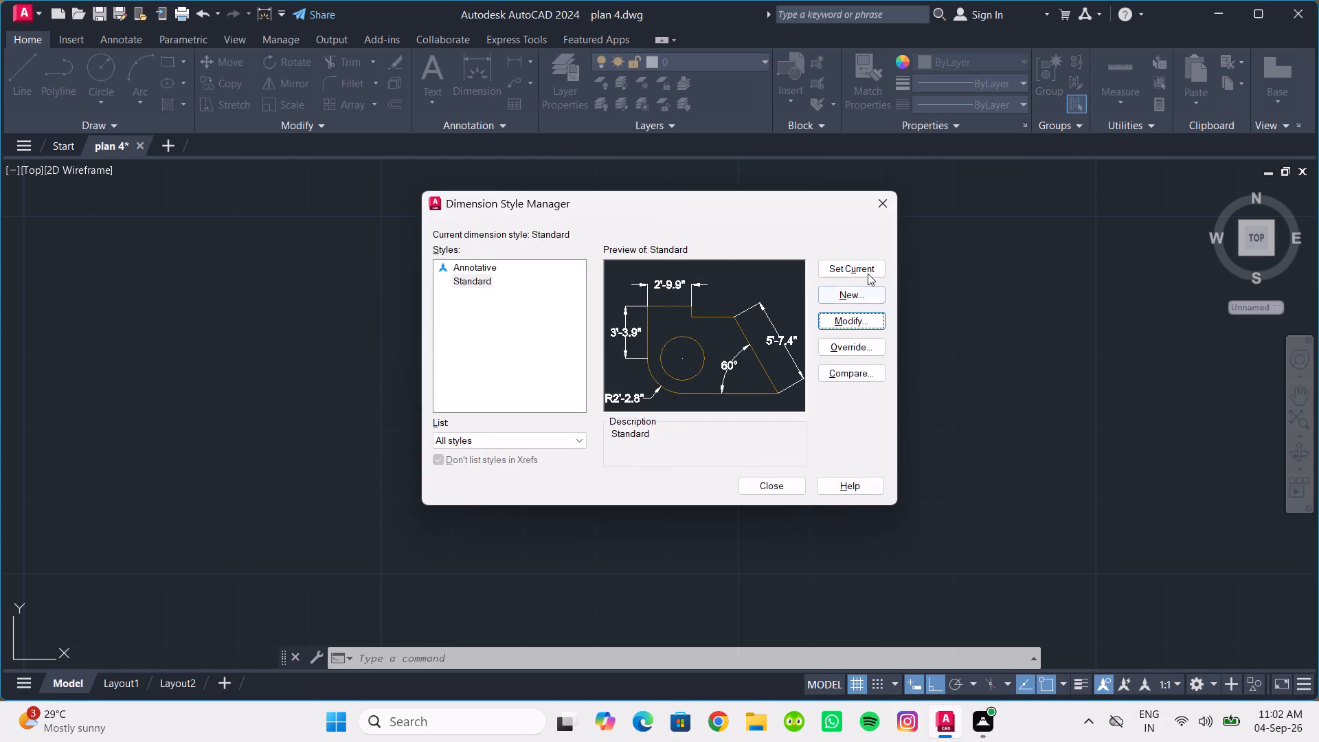
pyautogui.click(865, 265)
pyautogui.click(776, 487)
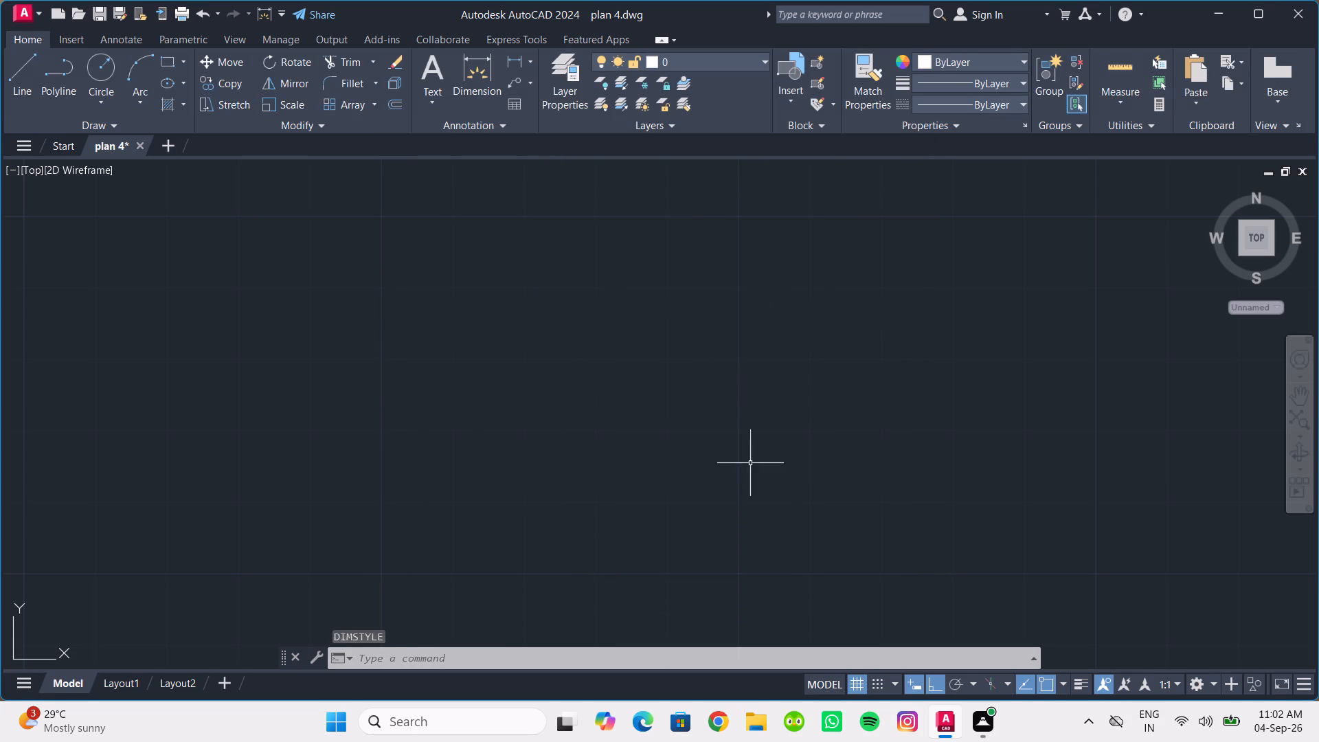
# Check the clear width between the long inner partition and the east outer wall with a trial linear dimension.
pyautogui.scroll(-12, 608, 379)
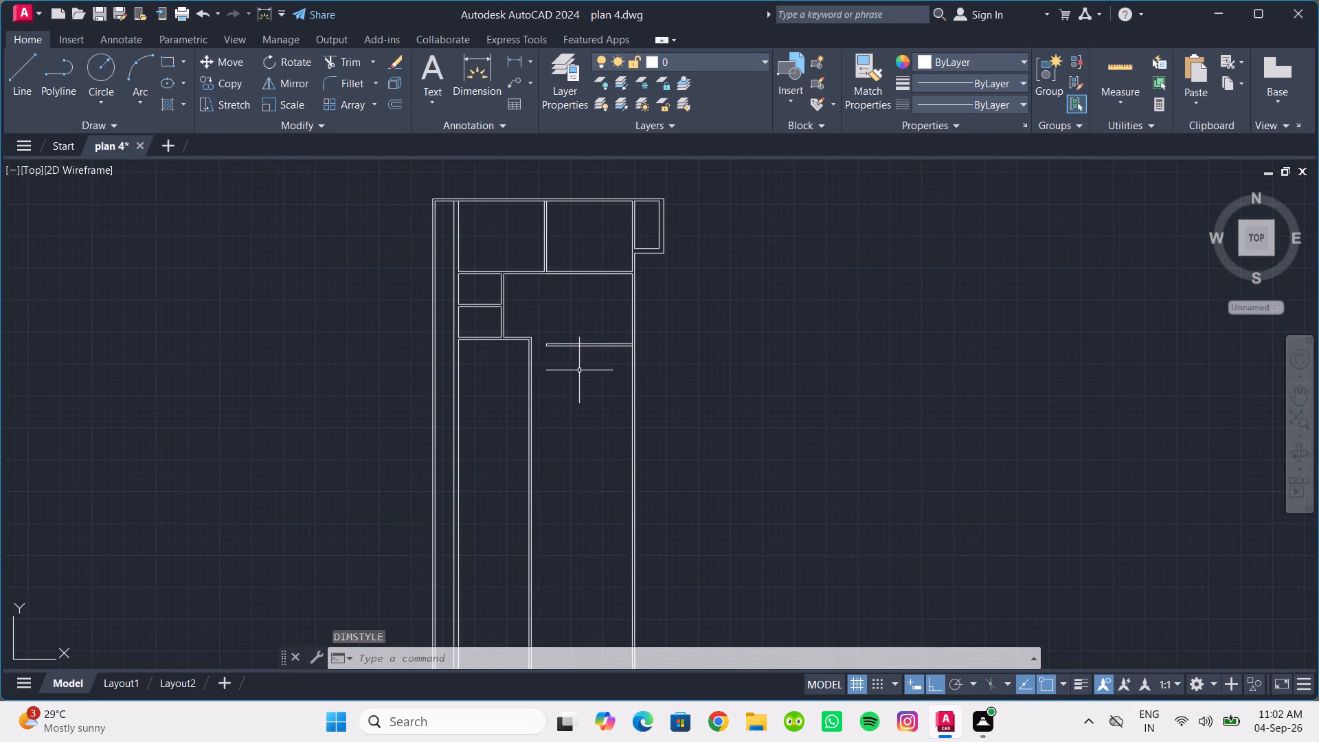
pyautogui.scroll(1, 586, 230)
pyautogui.click(508, 63)
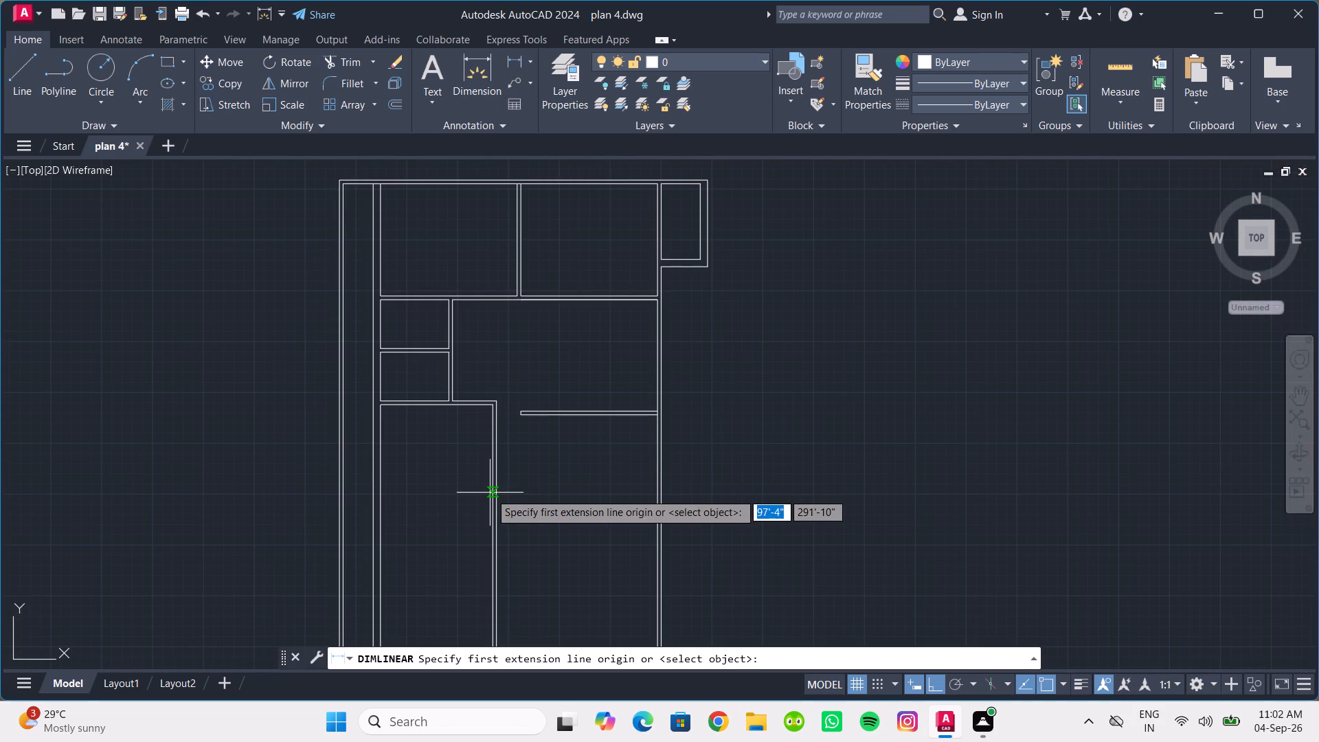
pyautogui.click(497, 493)
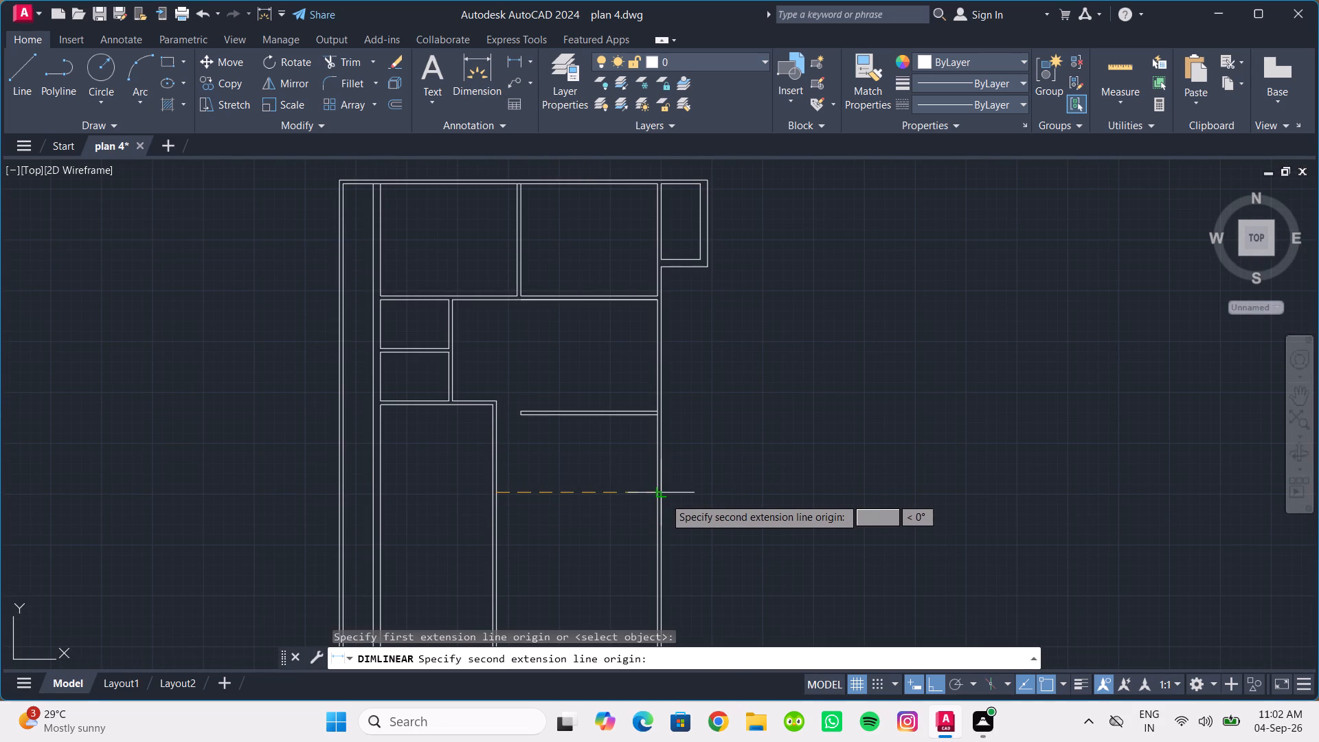
pyautogui.scroll(5, 655, 497)
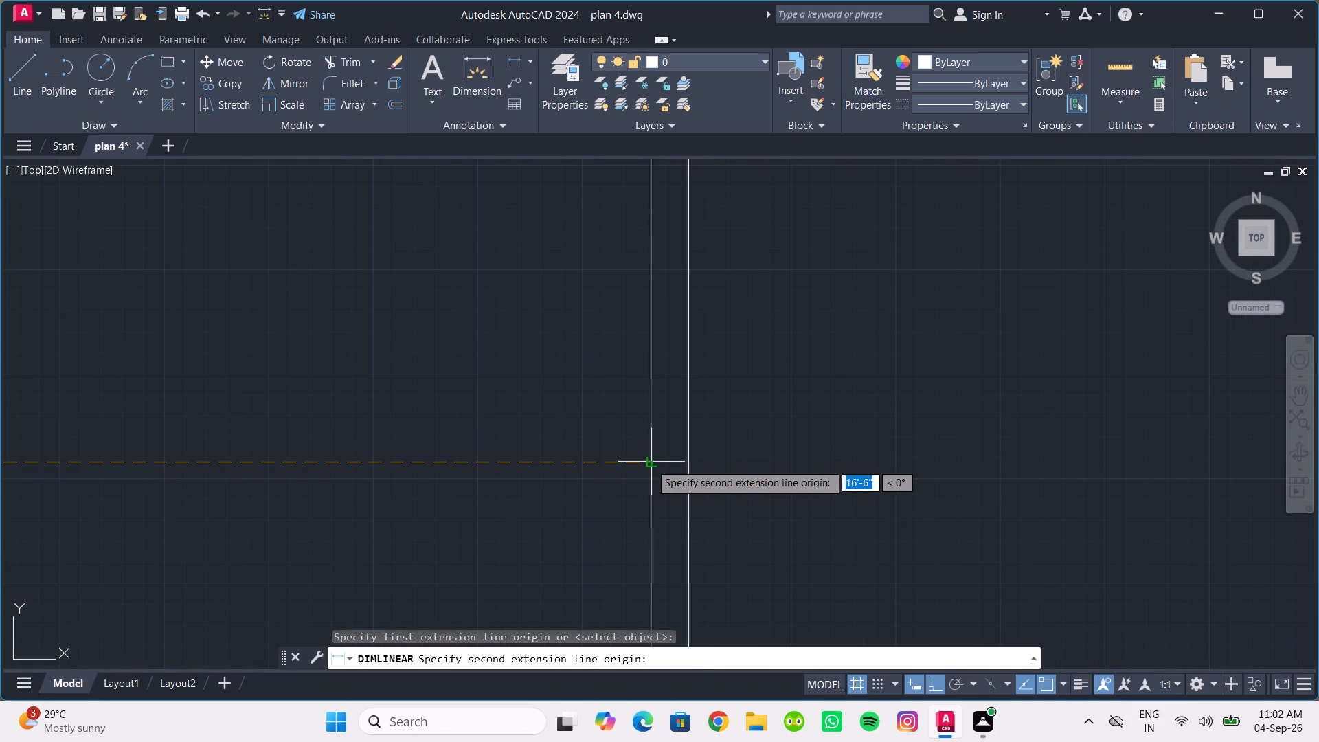
pyautogui.click(650, 463)
pyautogui.scroll(-5, 315, 417)
pyautogui.scroll(1, 238, 415)
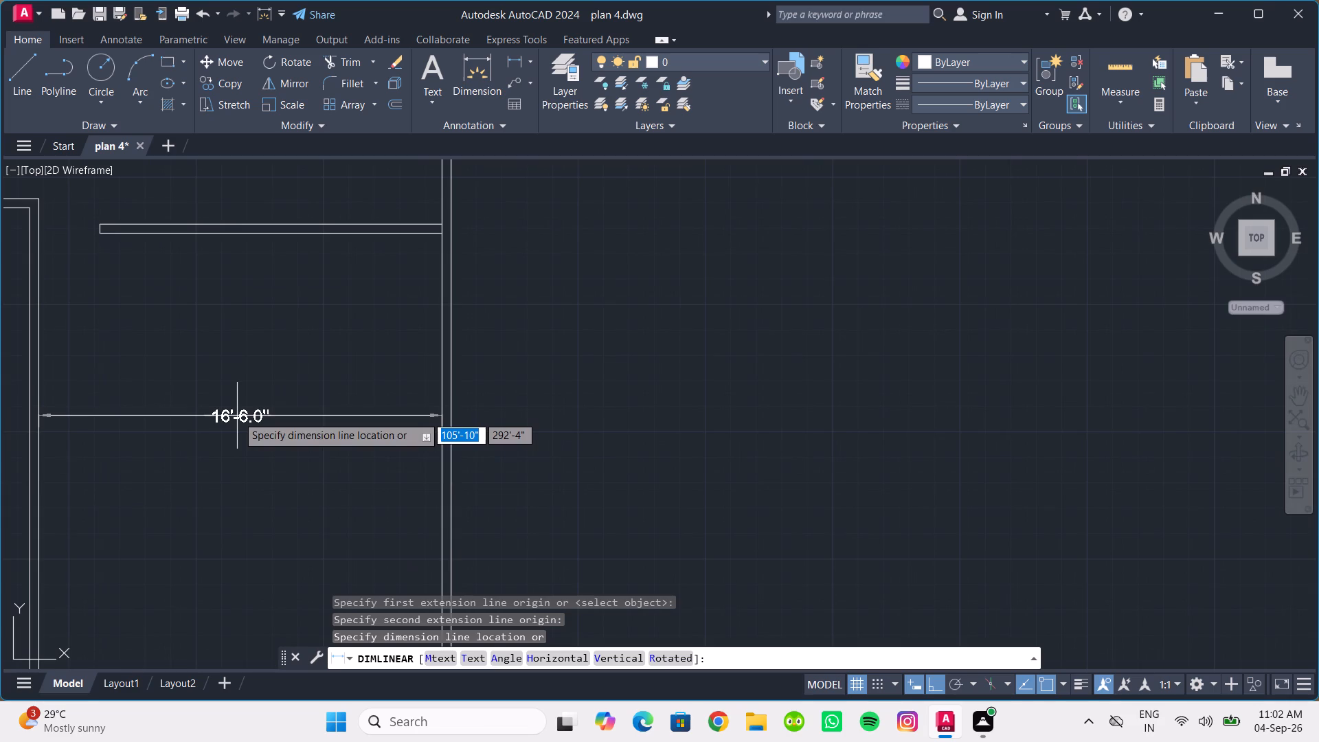
pyautogui.scroll(1, 236, 416)
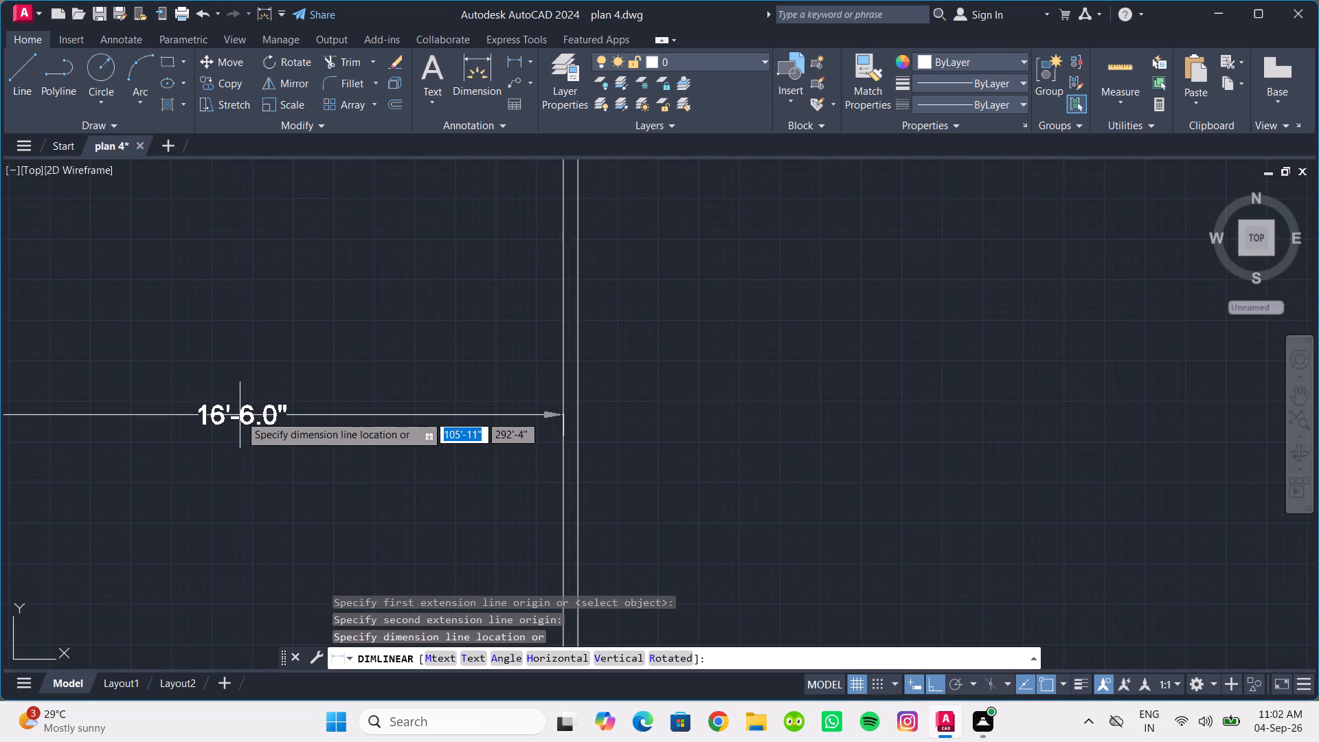
pyautogui.scroll(-3, 251, 412)
pyautogui.press('Escape')
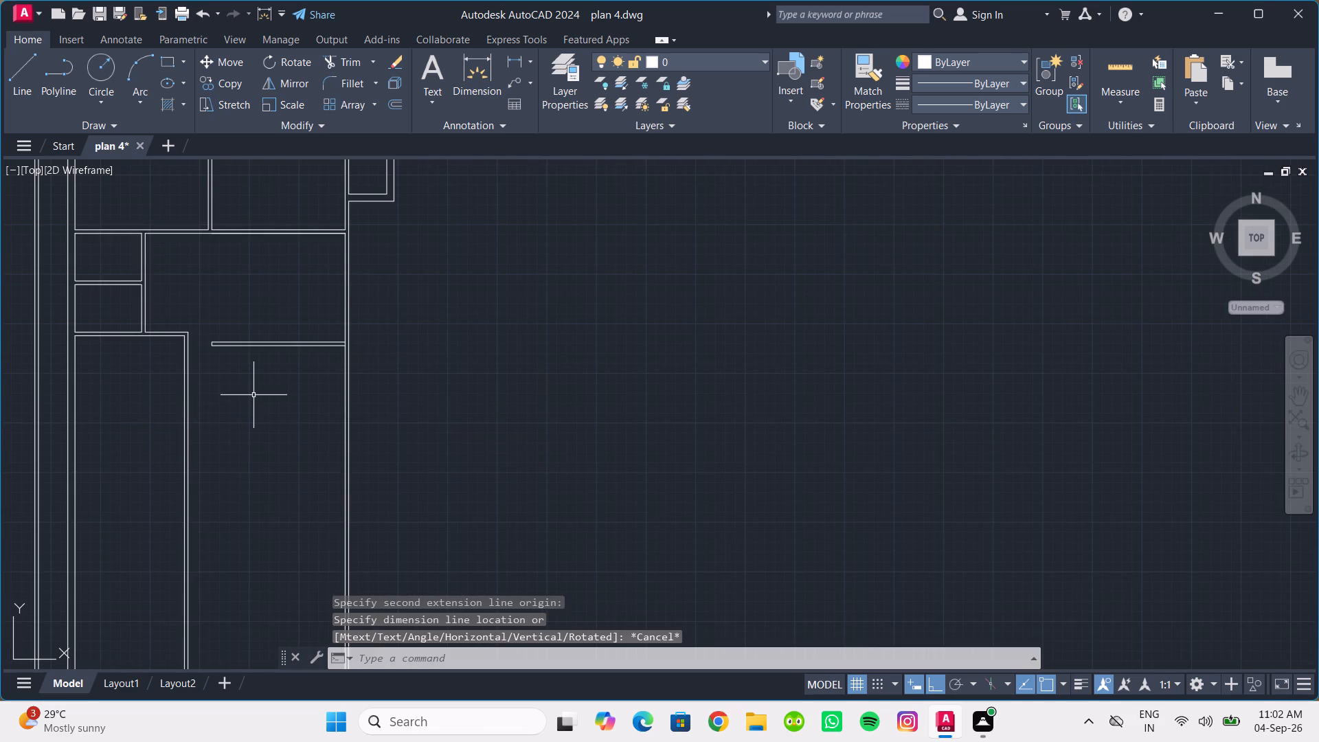
# Offset the wall stub's lower line 13' downward, and offset the new line 9" for the wall thickness.
pyautogui.moveTo(253, 393); pyautogui.dragTo(268, 361, button='middle')
pyautogui.scroll(-1, 267, 384)
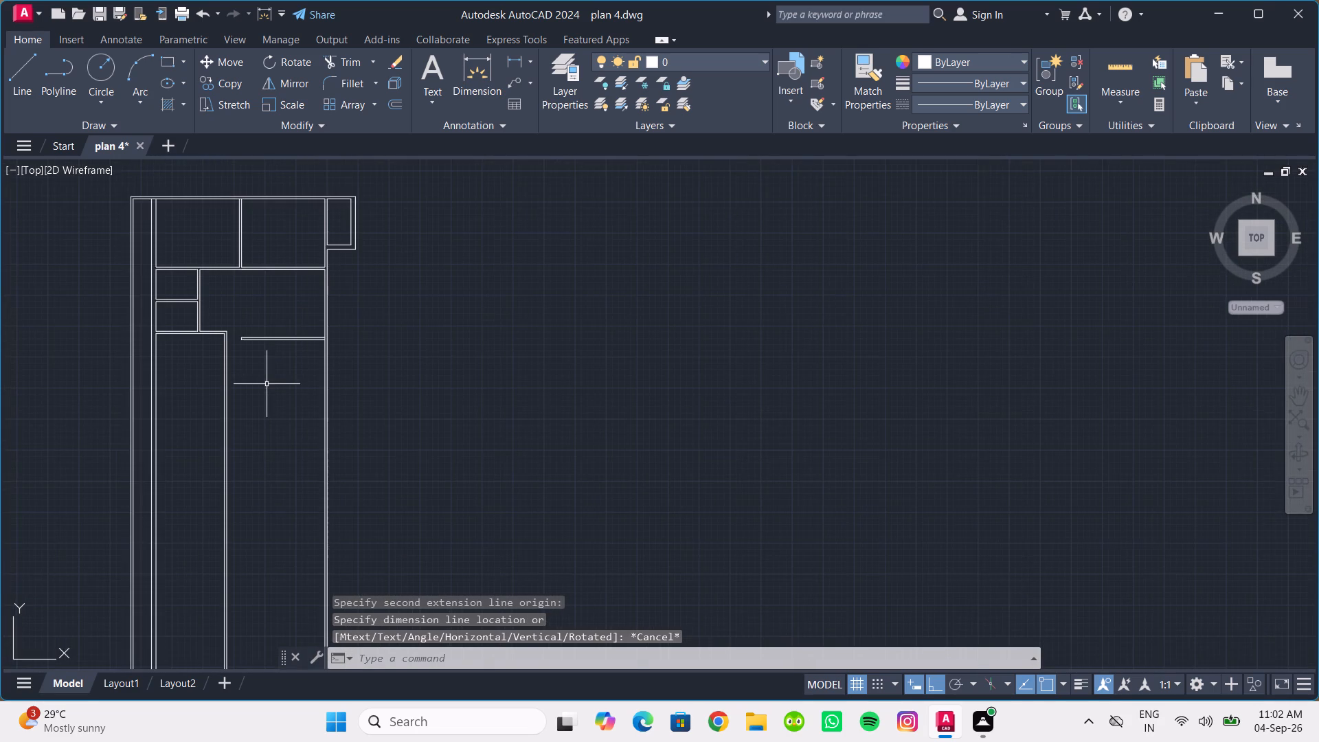
pyautogui.moveTo(267, 384); pyautogui.dragTo(284, 368, button='middle')
pyautogui.scroll(-1, 287, 367)
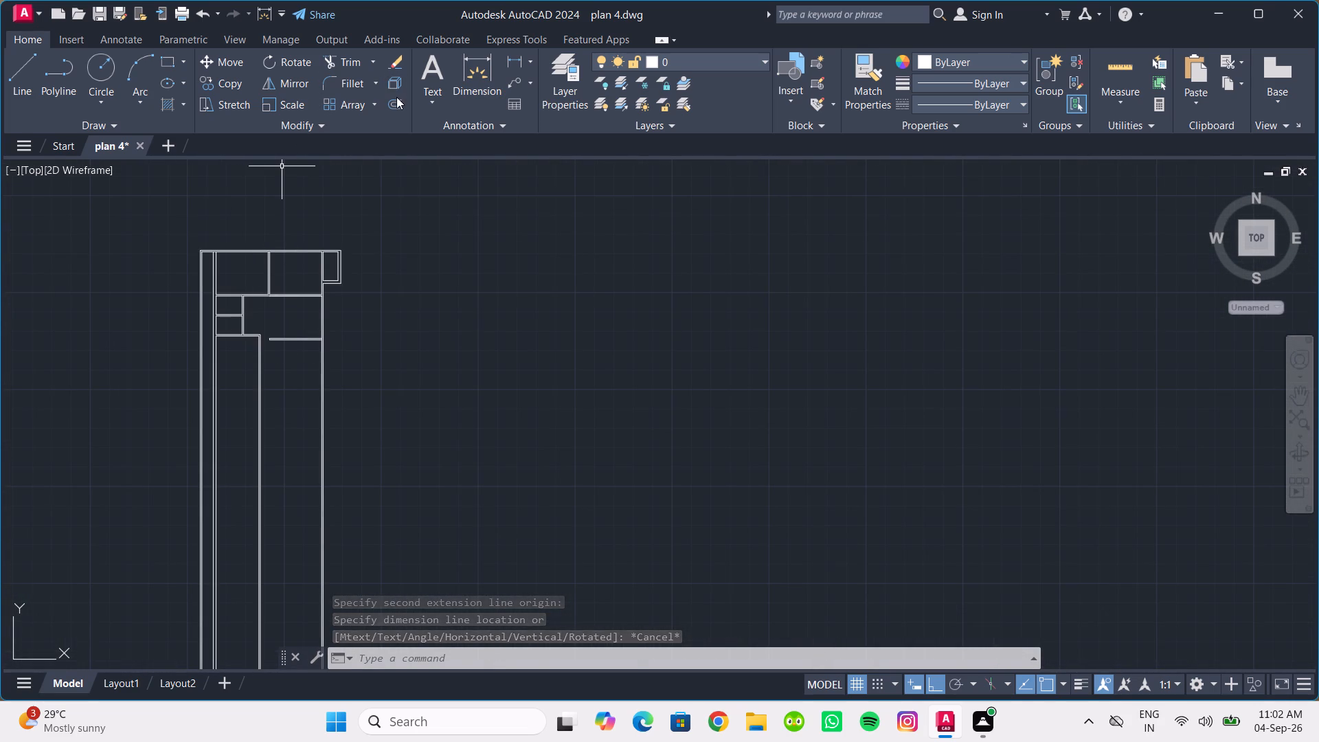
pyautogui.click(396, 97)
pyautogui.scroll(2, 282, 396)
pyautogui.moveTo(284, 392); pyautogui.dragTo(286, 420, button='middle')
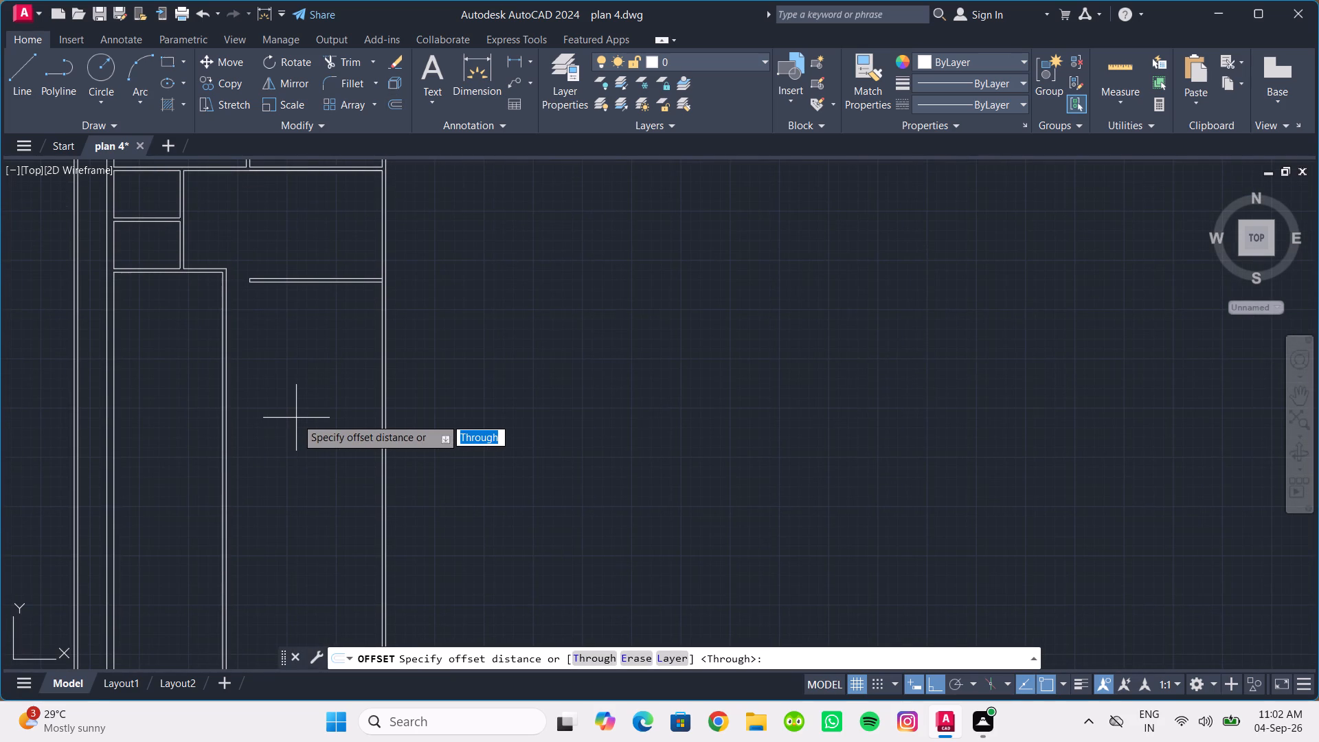
pyautogui.write("13'")
pyautogui.press('Return')
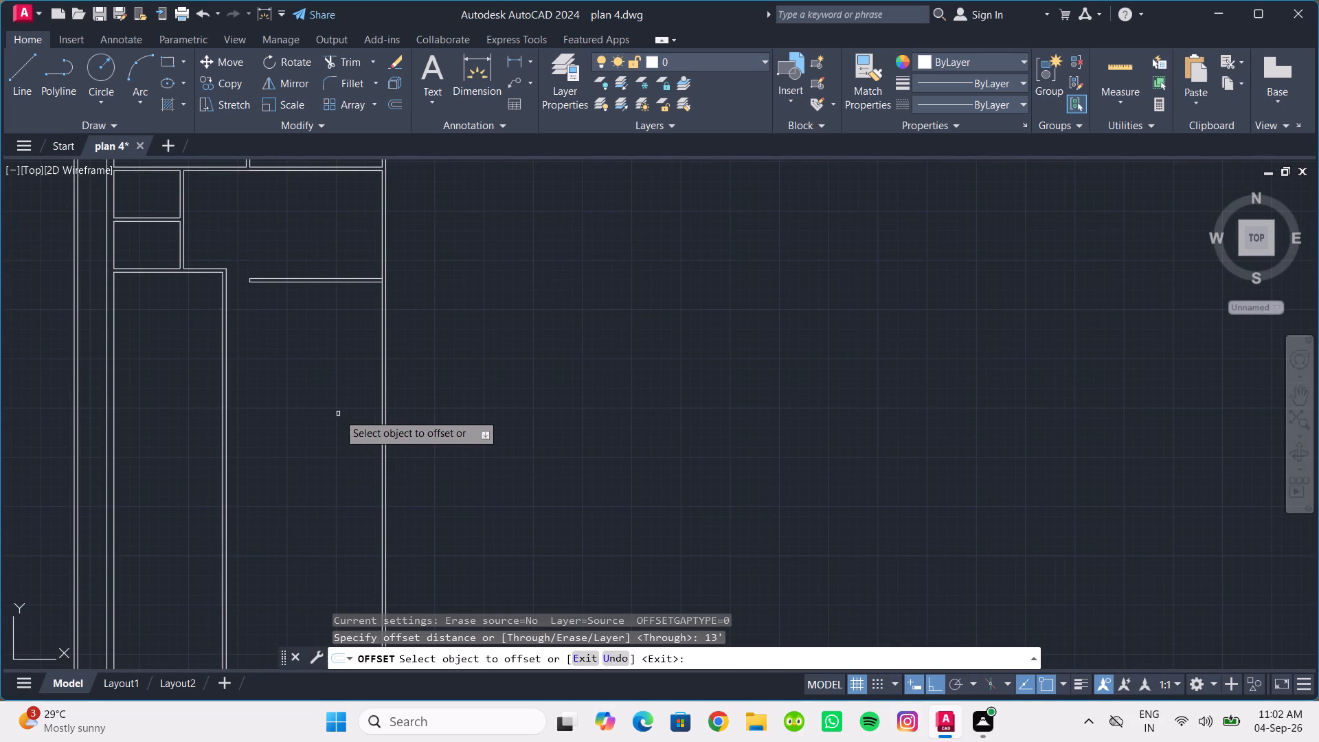
pyautogui.click(348, 281)
pyautogui.click(334, 371)
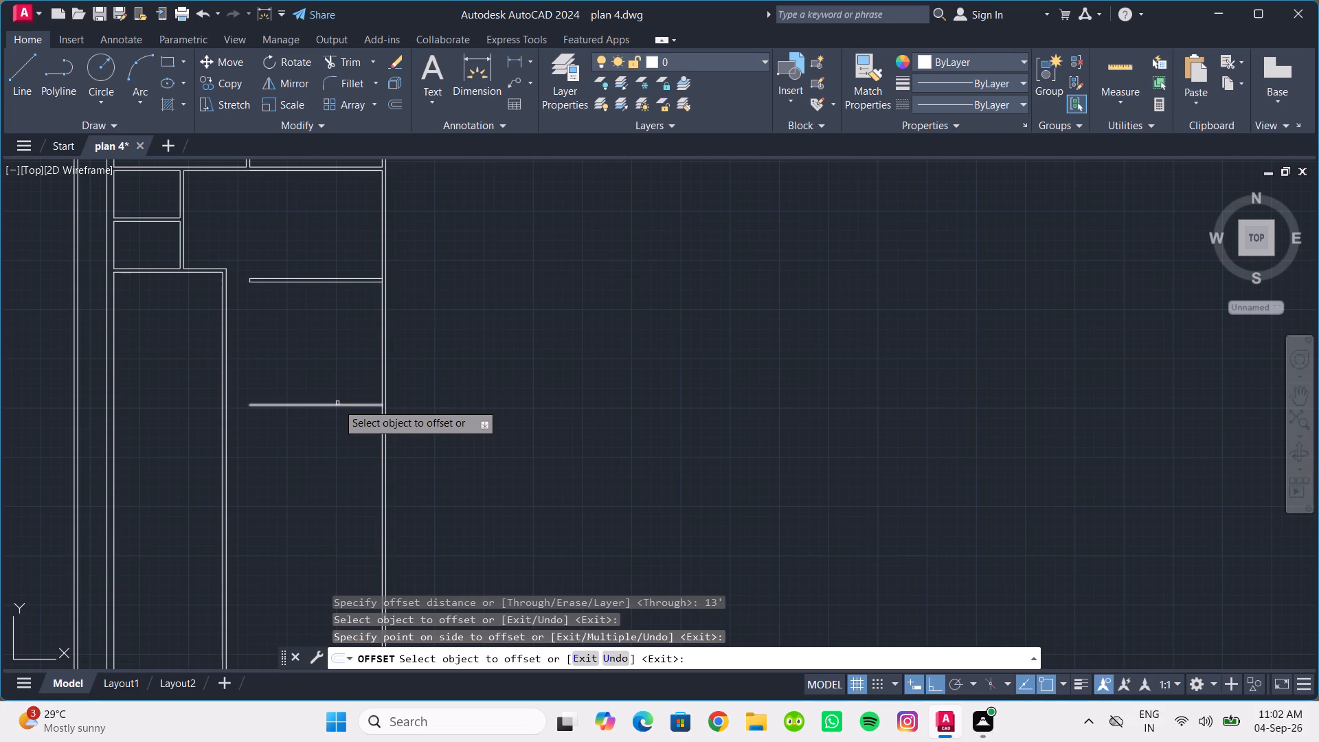
pyautogui.click(337, 403)
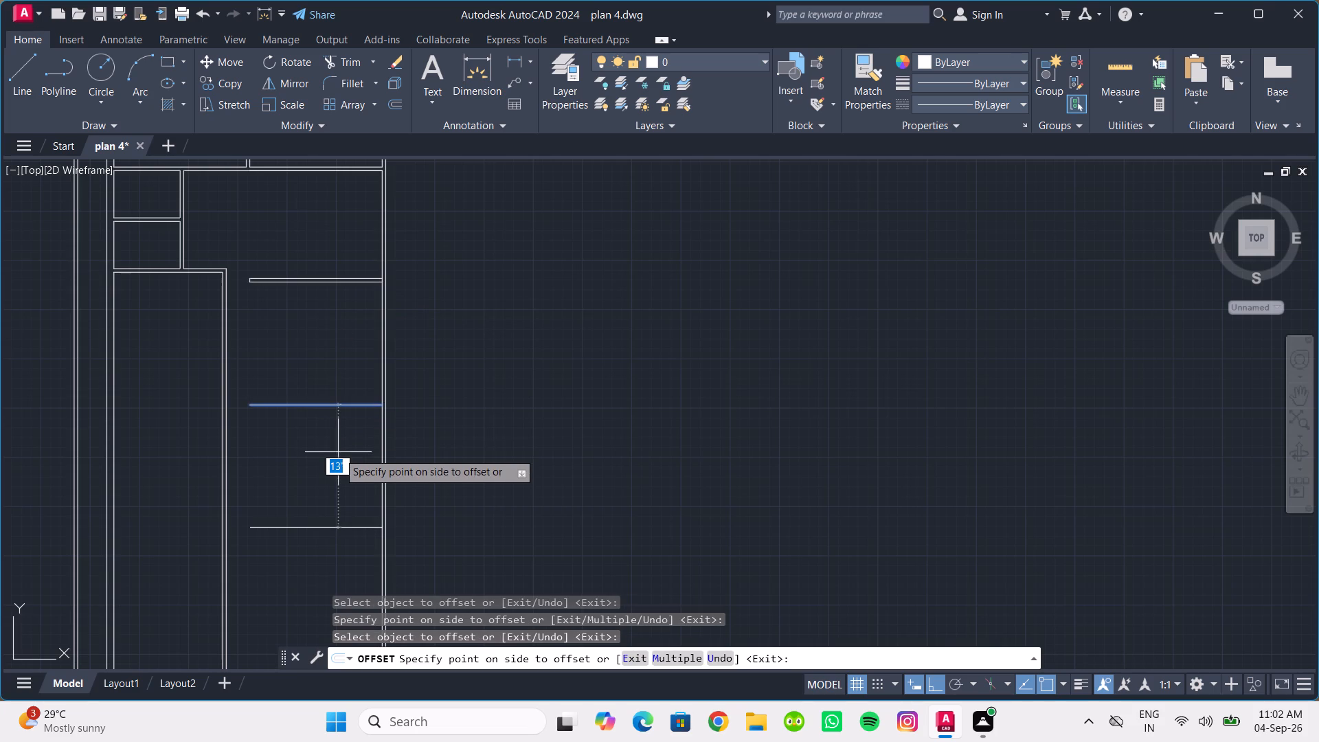
pyautogui.press('9')
pyautogui.press('Return')
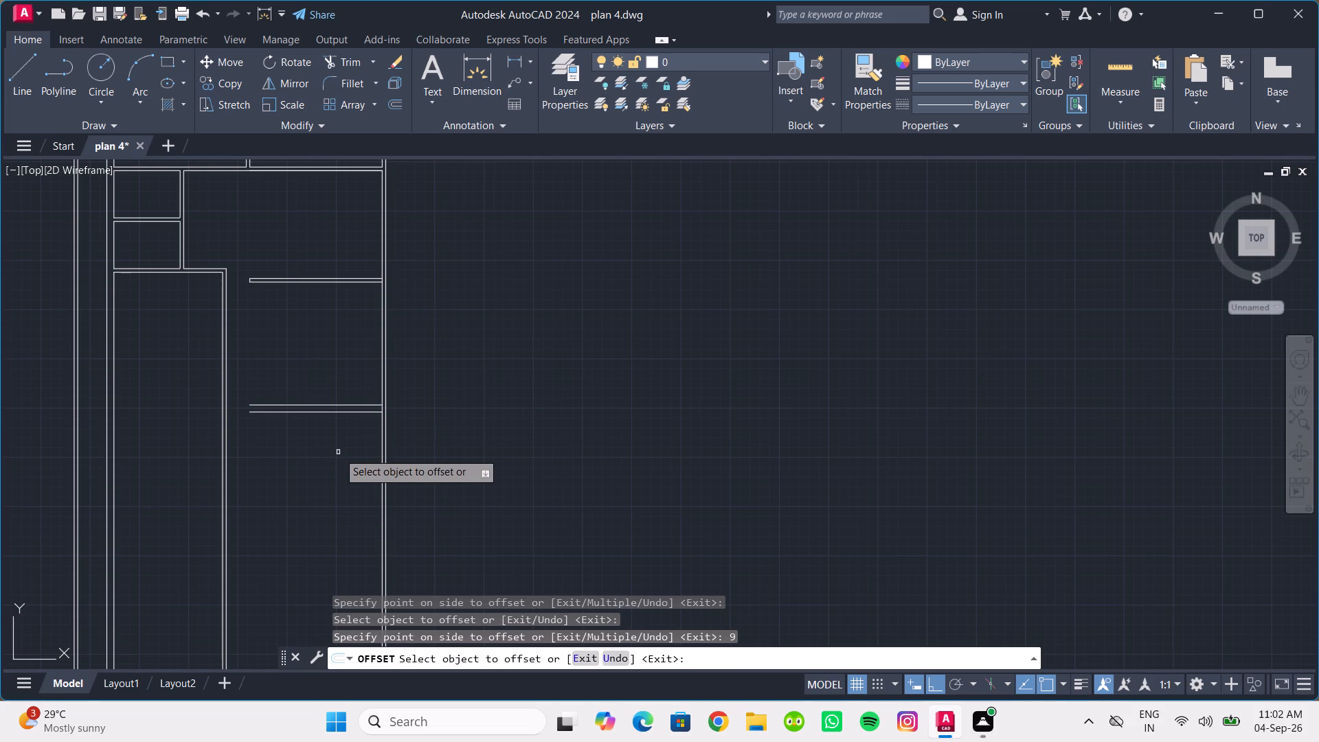
# Offset the inner top line of the long room below the two small rooms 10' downward, plus 9" for wall thickness.
pyautogui.scroll(-1, 272, 453)
pyautogui.moveTo(272, 453); pyautogui.dragTo(332, 500, button='middle')
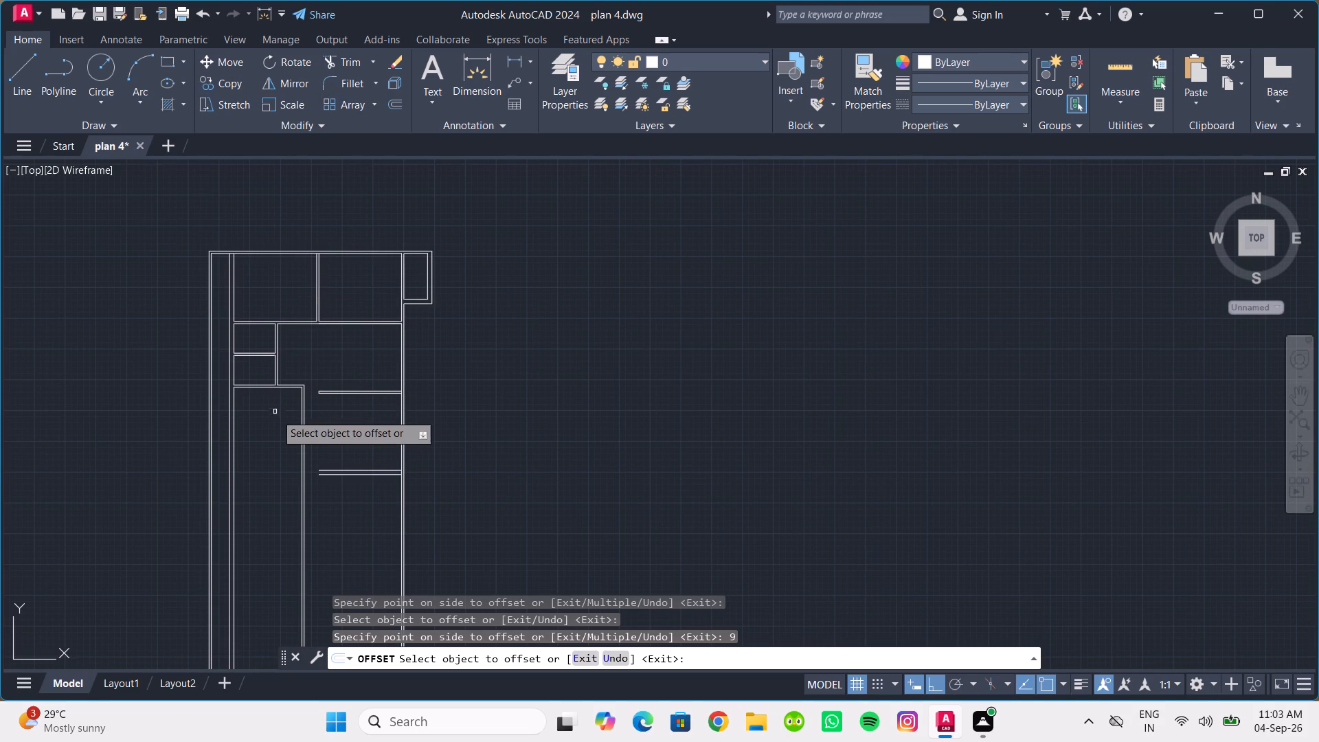
pyautogui.scroll(2, 275, 414)
pyautogui.click(289, 344)
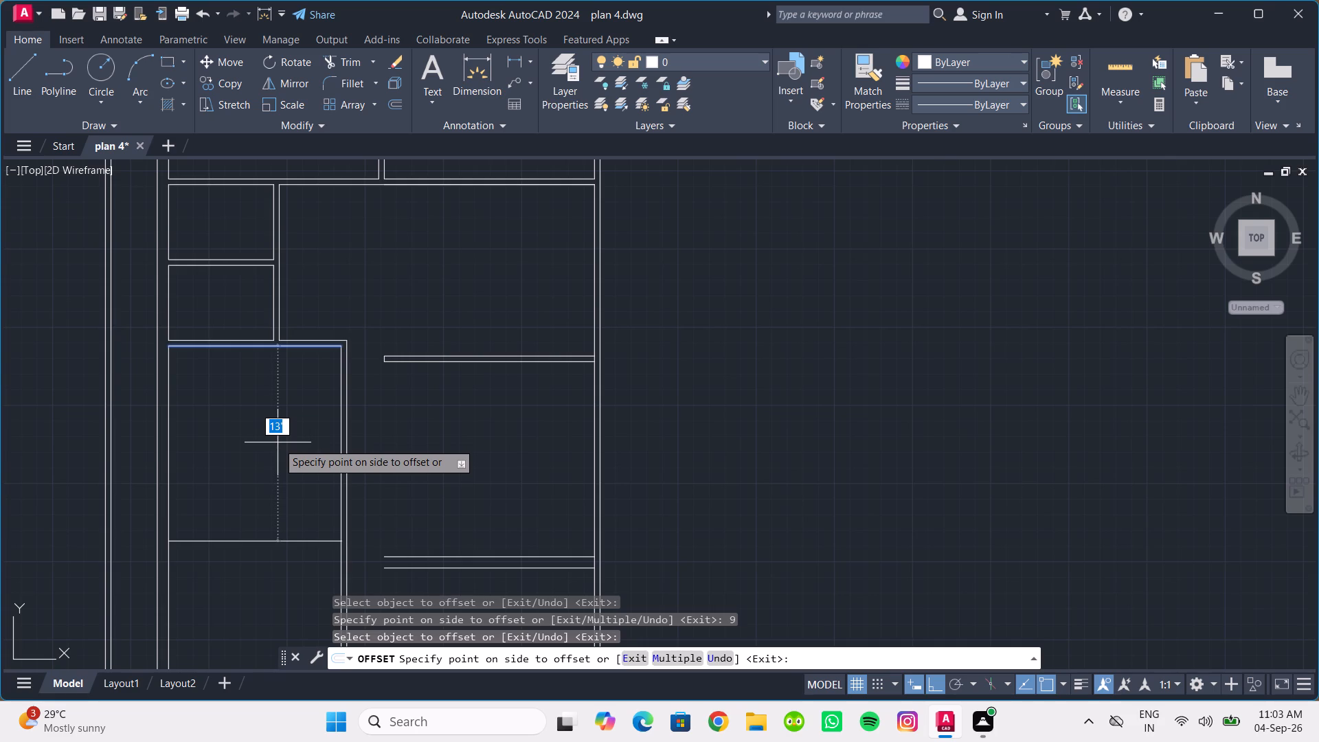
pyautogui.write("10'")
pyautogui.press('Return')
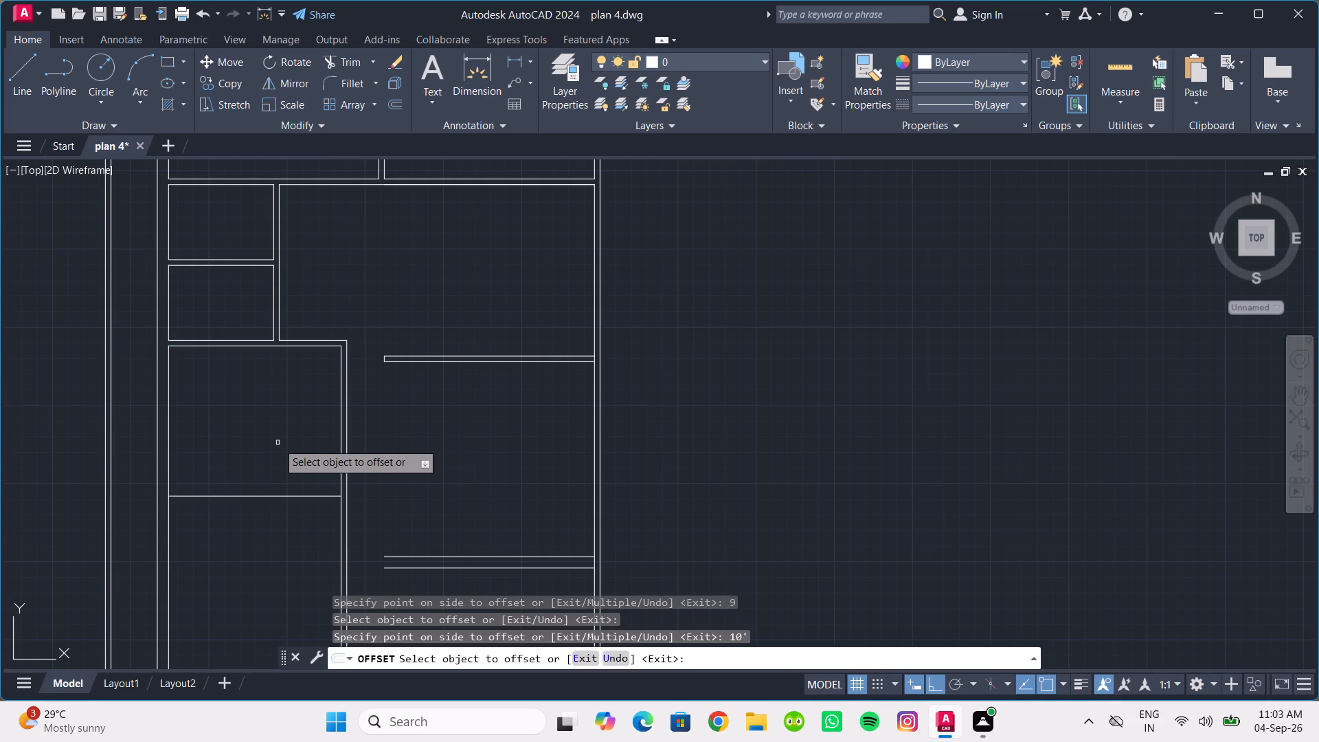
pyautogui.click(304, 497)
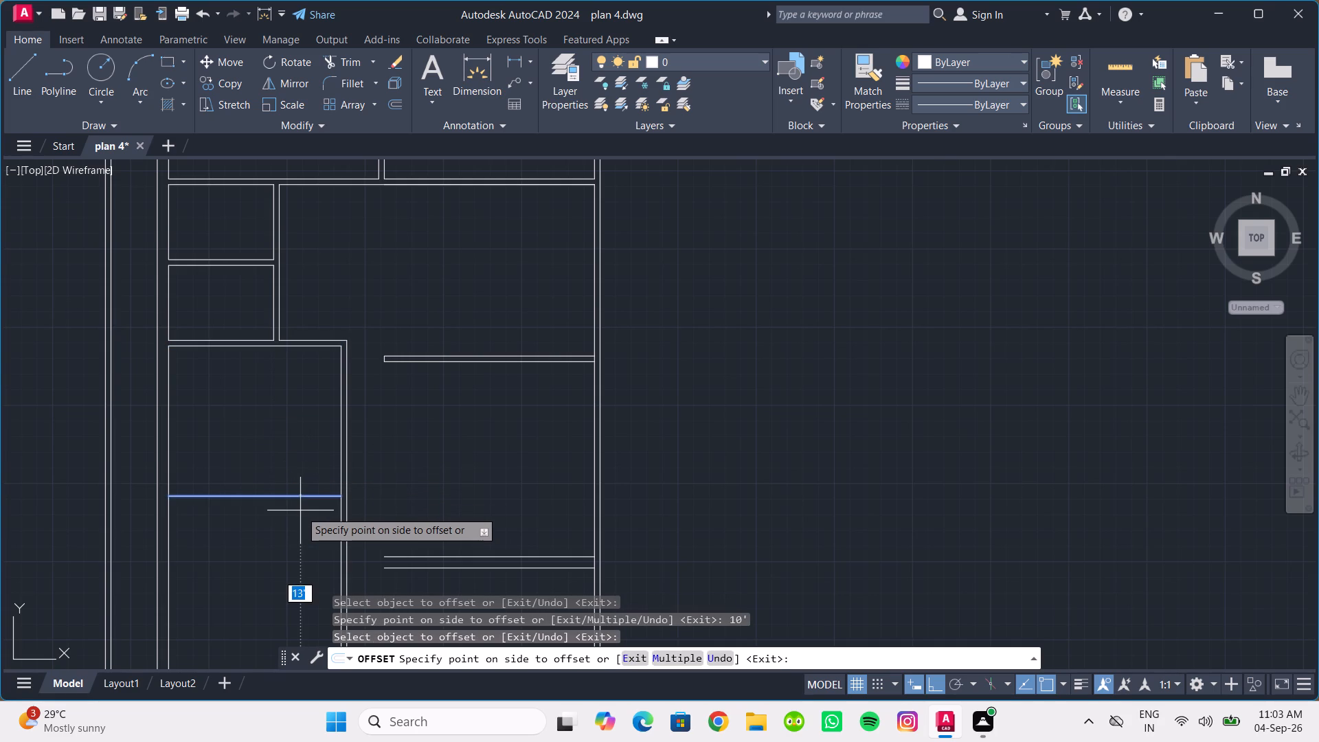
pyautogui.press('9')
pyautogui.press('Return')
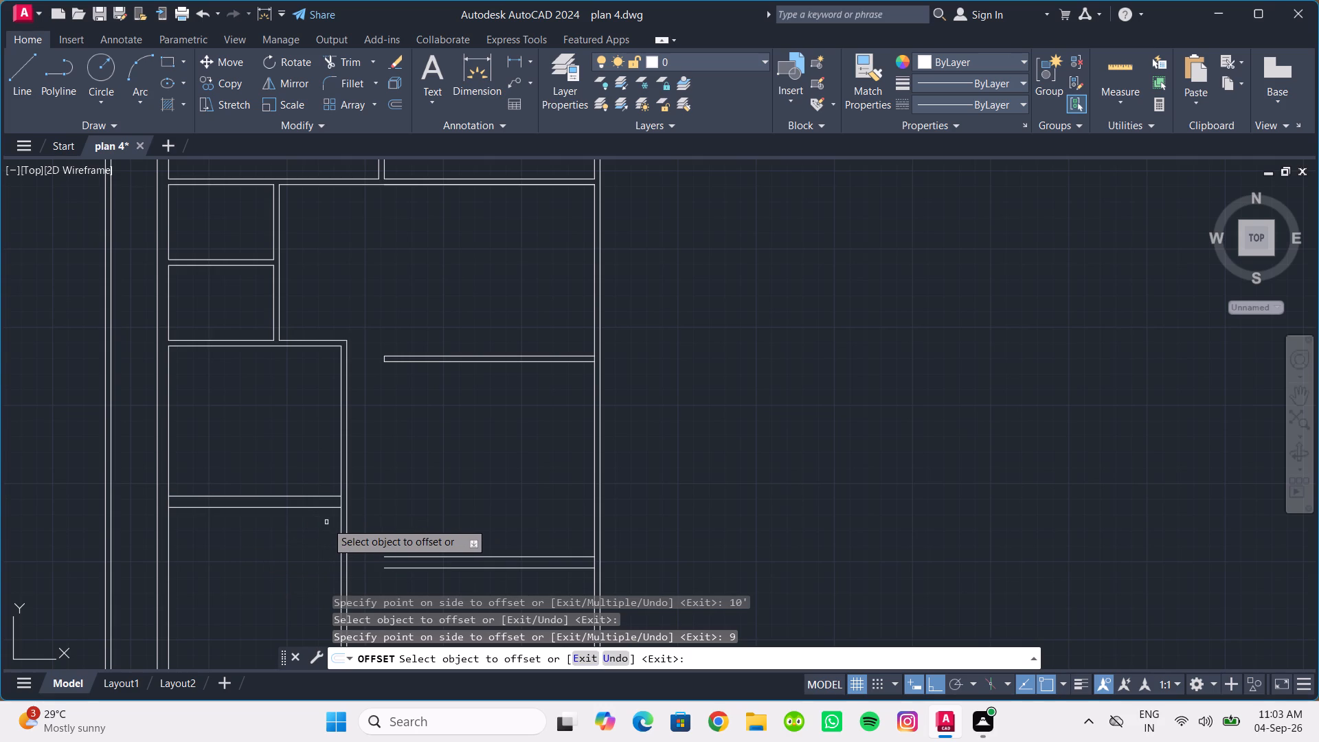
pyautogui.scroll(1, 328, 523)
pyautogui.moveTo(319, 528); pyautogui.dragTo(275, 480, button='middle')
pyautogui.middleClick(275, 480)
pyautogui.scroll(-1, 271, 455)
pyautogui.press('Escape')
# Extend both new 9" cross walls' lines through to the far face of the long inner partition.
pyautogui.press('e')
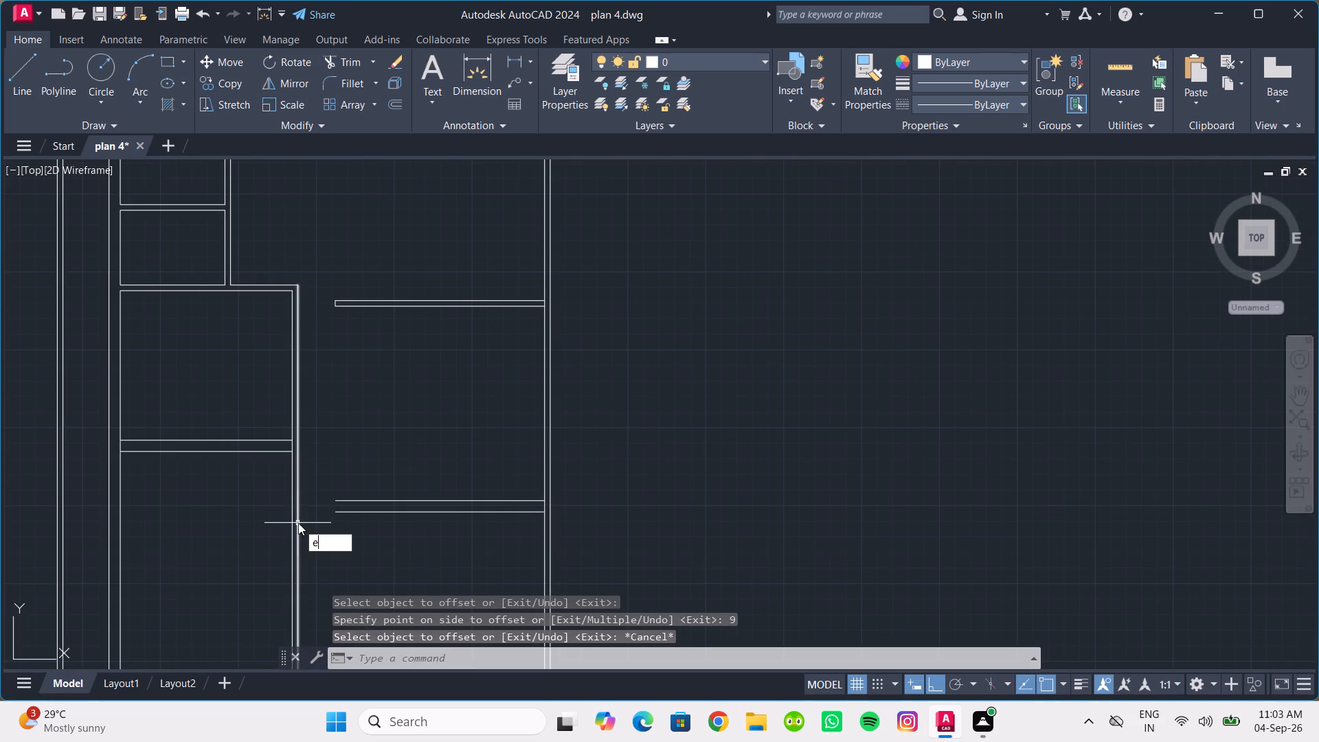
pyautogui.press('x')
pyautogui.press('Return')
pyautogui.moveTo(346, 529); pyautogui.dragTo(339, 467)
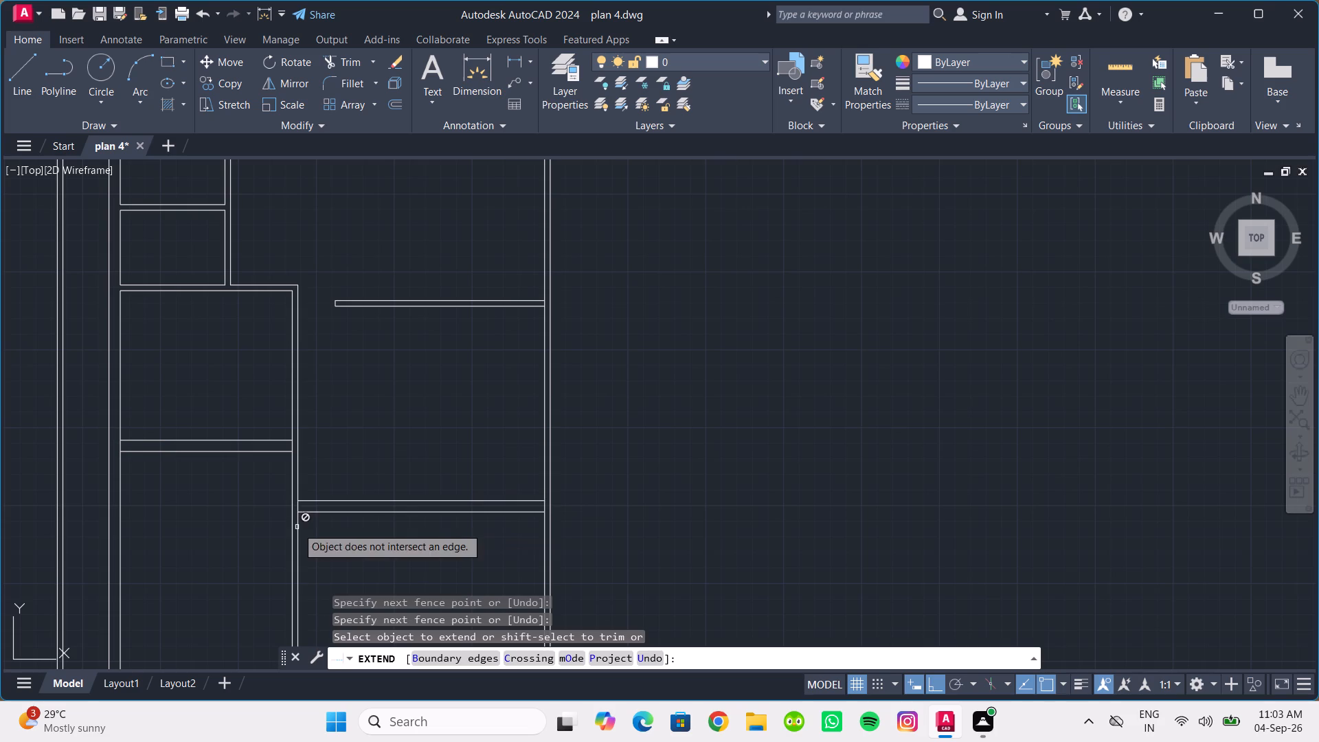
pyautogui.moveTo(304, 524); pyautogui.dragTo(306, 477)
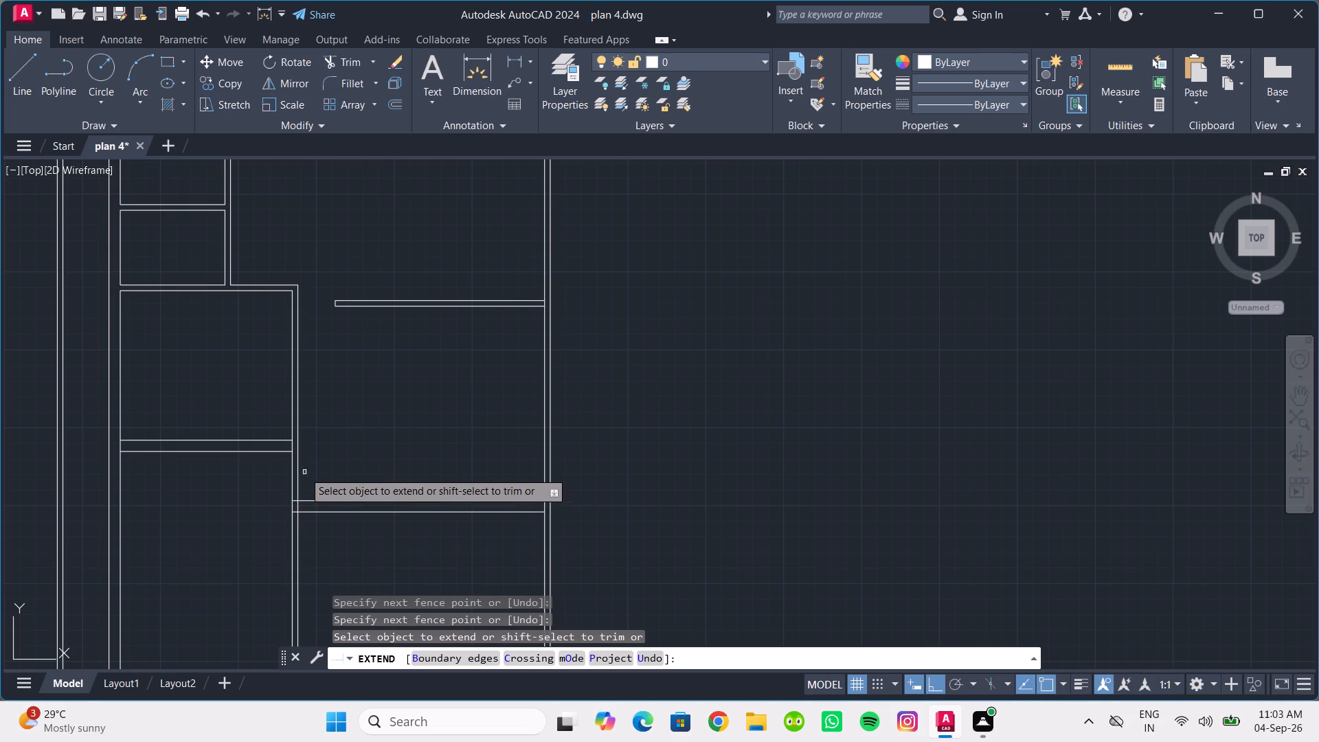
pyautogui.moveTo(274, 471); pyautogui.dragTo(271, 405)
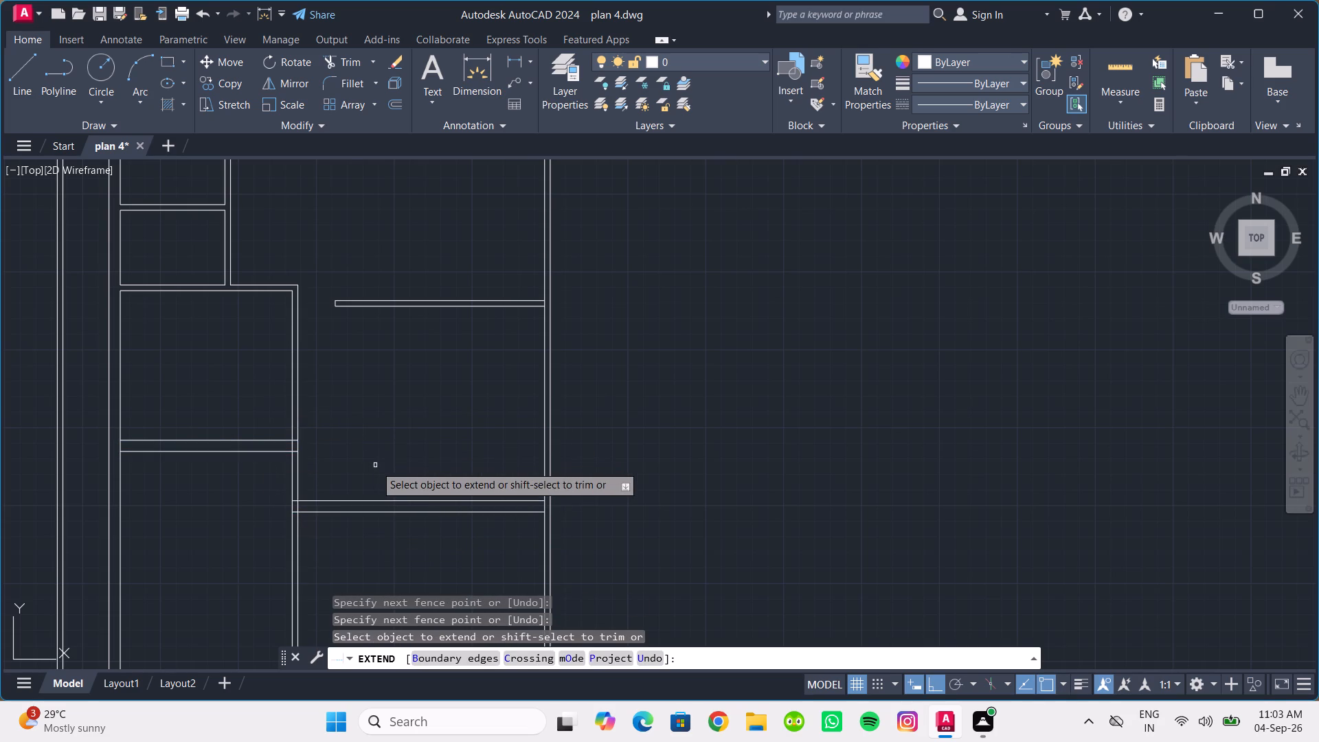
# Offset the lower line of the cross wall east of the partition 11'2" downward, plus 4.5" for wall thickness.
pyautogui.scroll(-1, 375, 462)
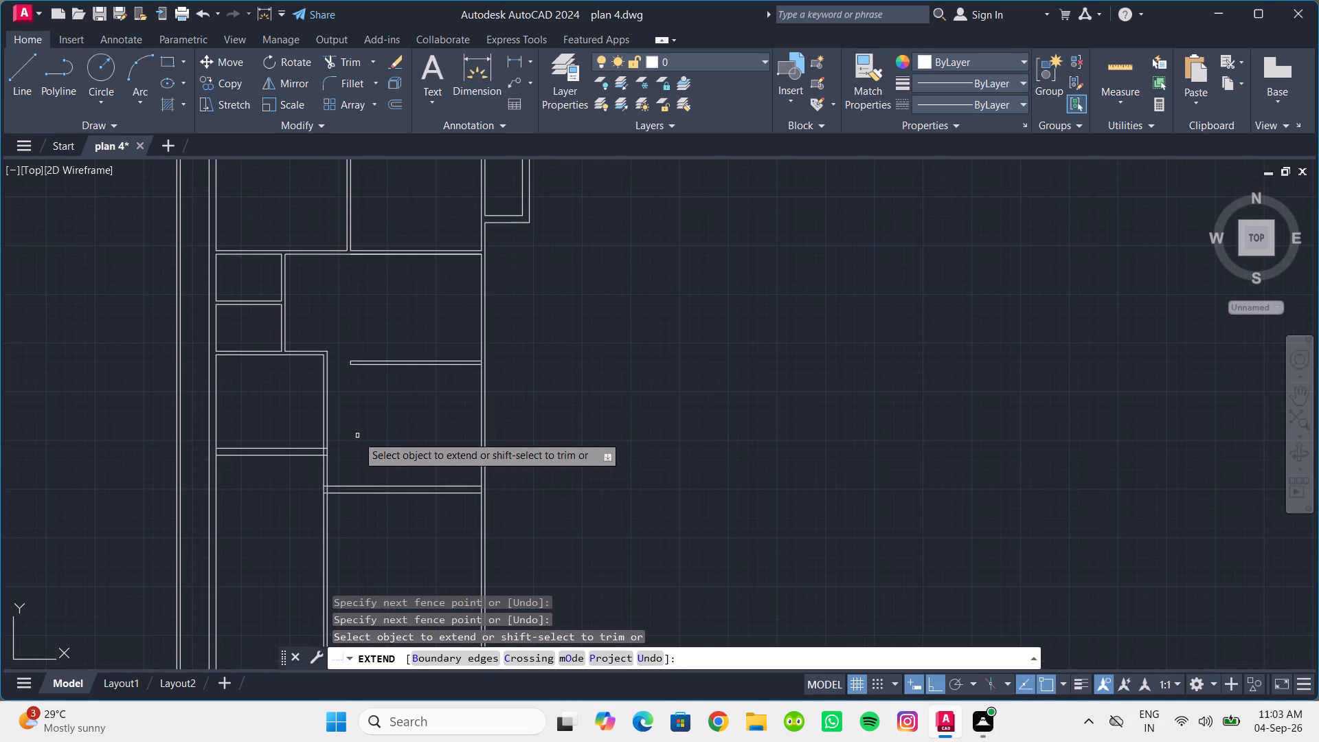
pyautogui.scroll(-1, 357, 436)
pyautogui.moveTo(357, 436); pyautogui.dragTo(331, 426, button='middle')
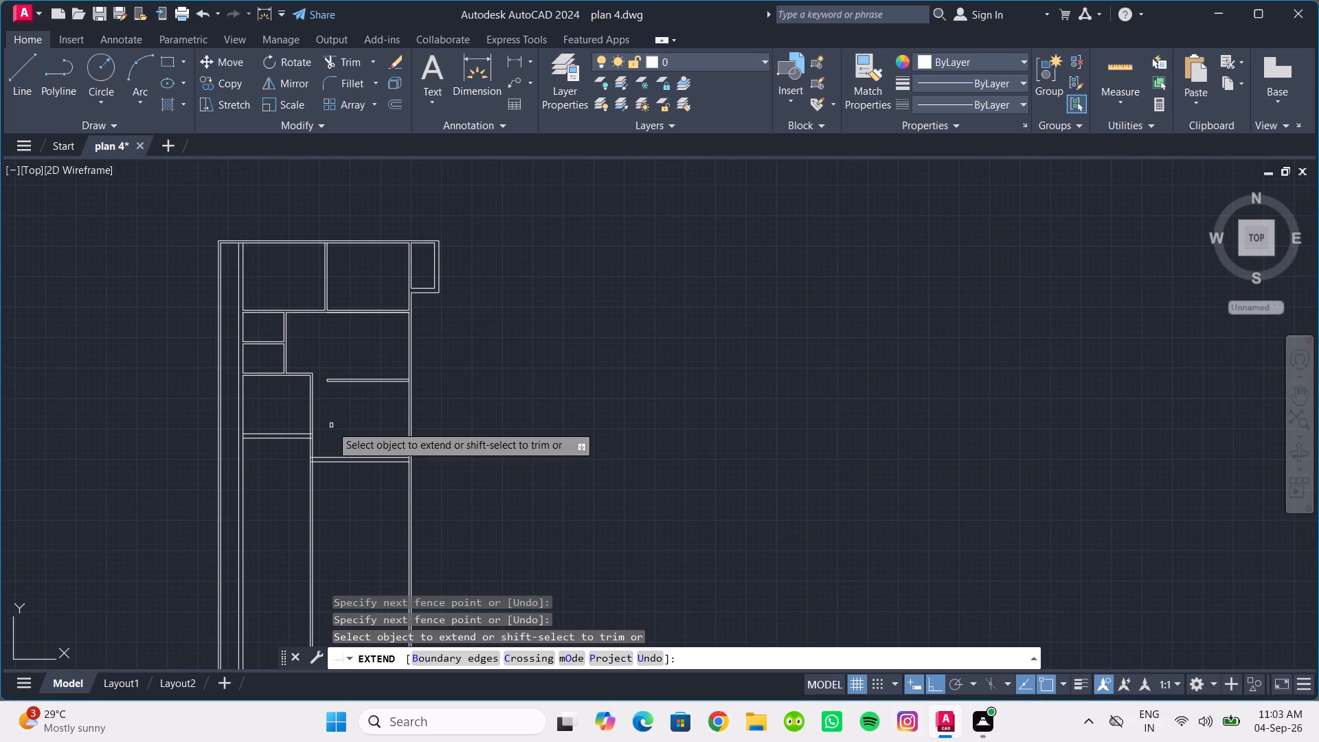
pyautogui.scroll(2, 371, 465)
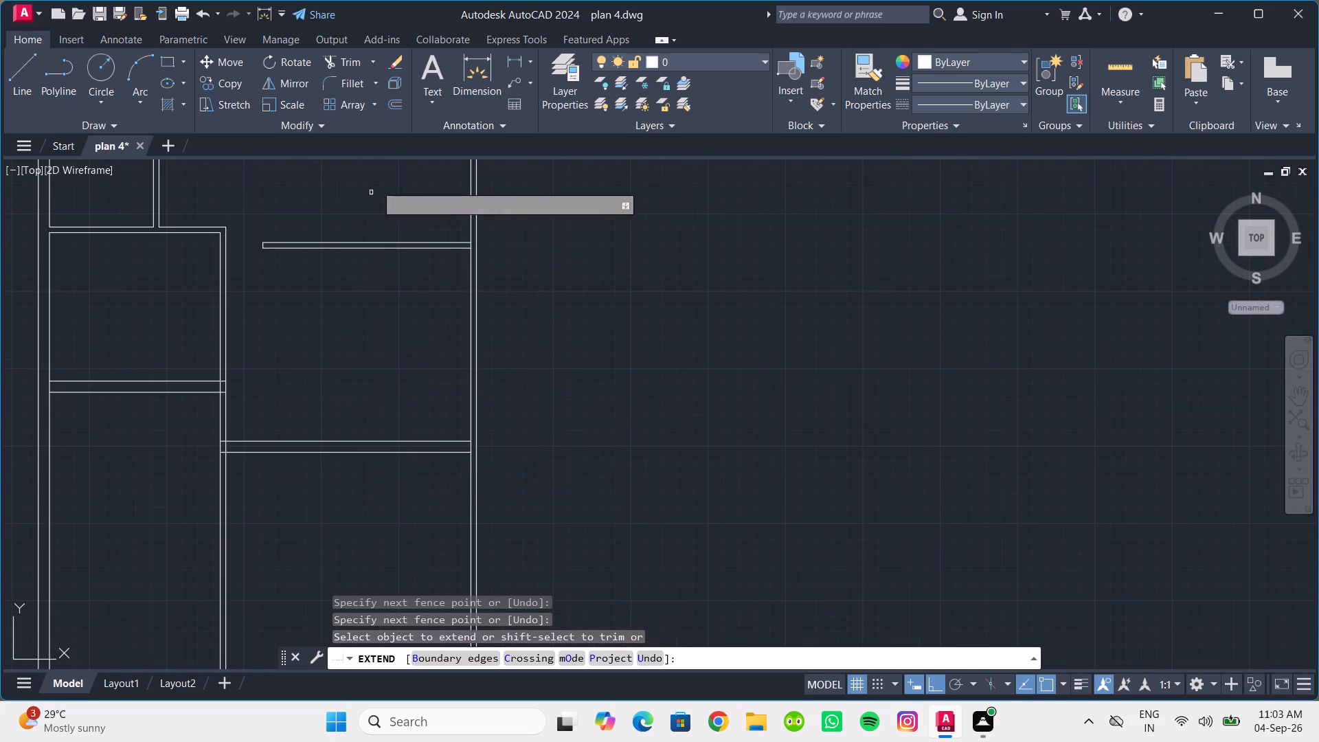
pyautogui.click(394, 108)
pyautogui.scroll(-1, 356, 318)
pyautogui.moveTo(356, 318); pyautogui.dragTo(354, 318, button='middle')
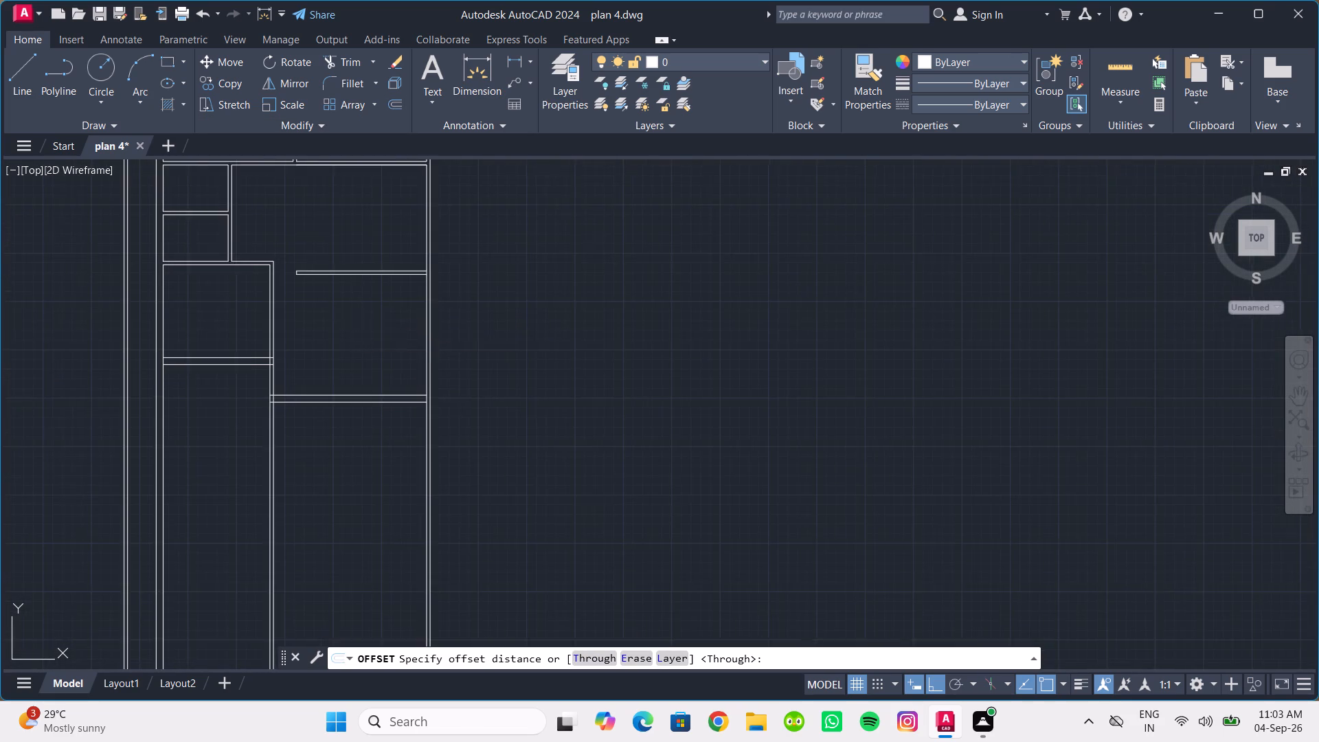
pyautogui.moveTo(354, 318); pyautogui.dragTo(345, 286, button='middle')
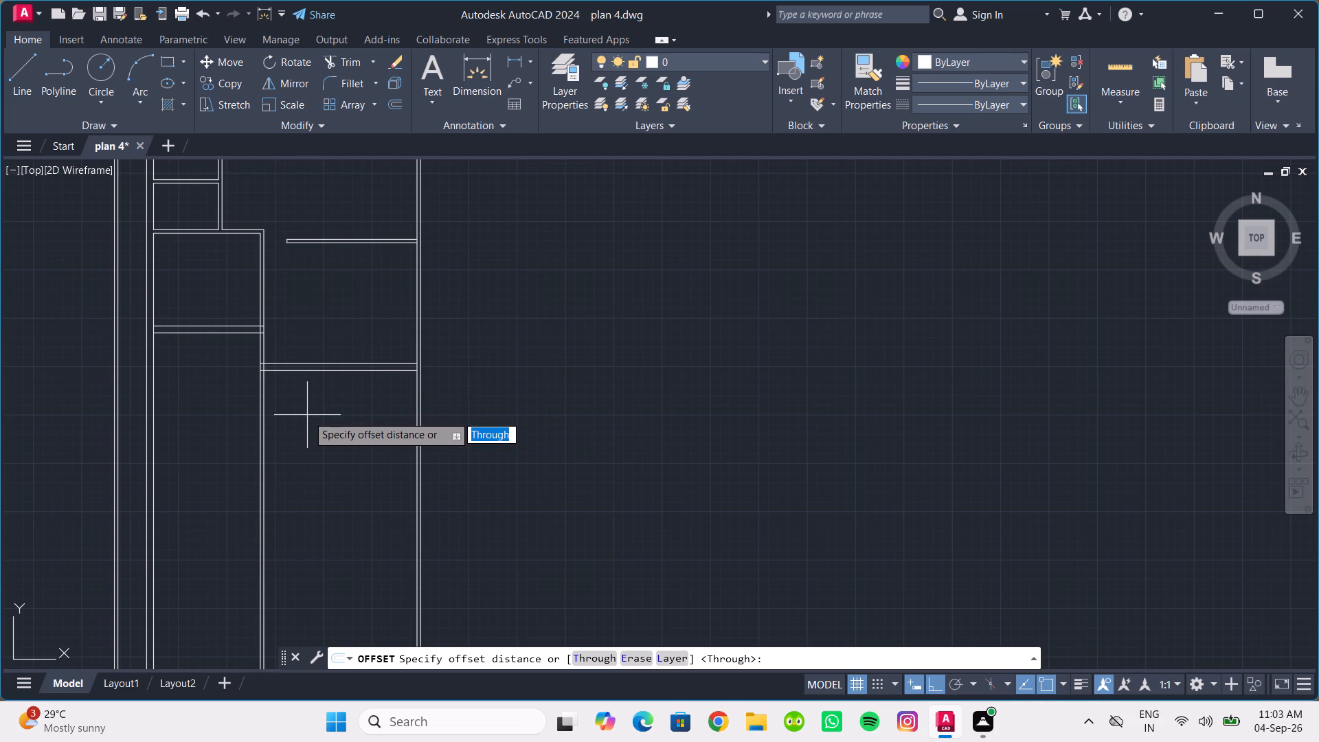
pyautogui.write("11'")
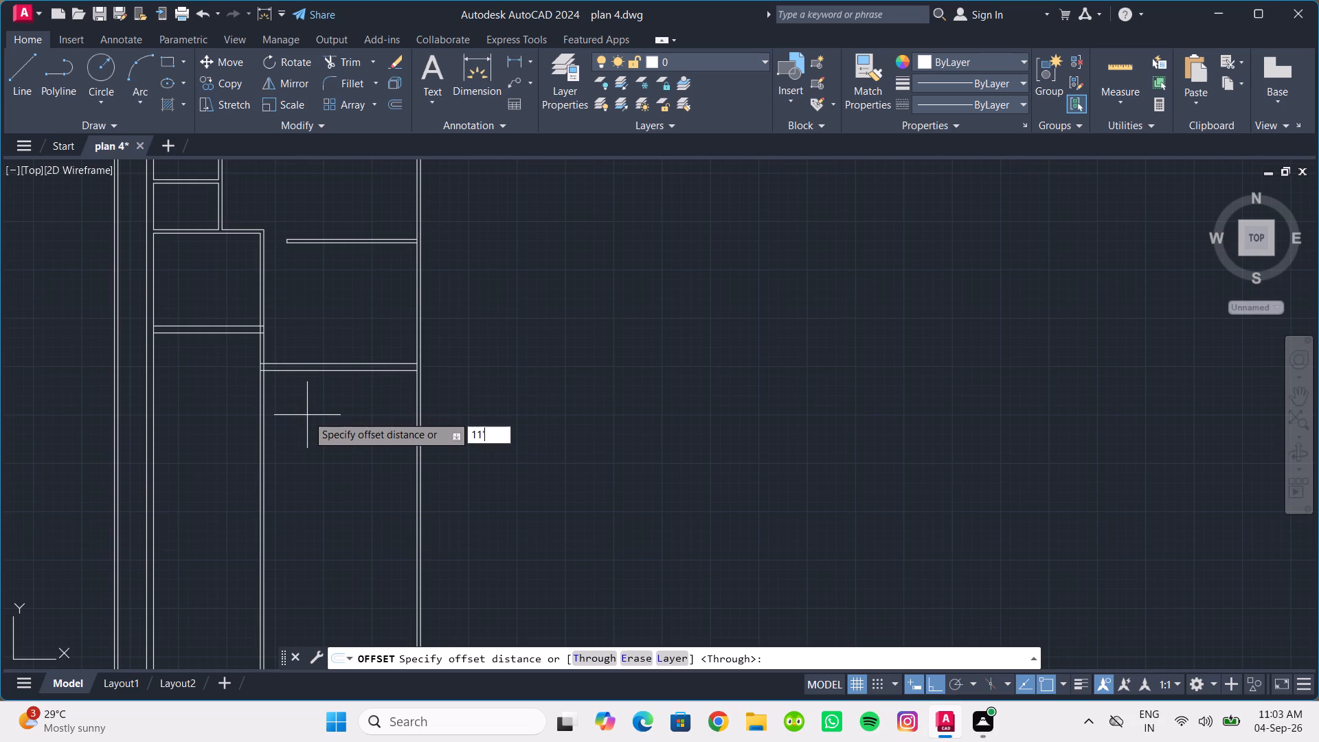
pyautogui.write('2"')
pyautogui.press('Return')
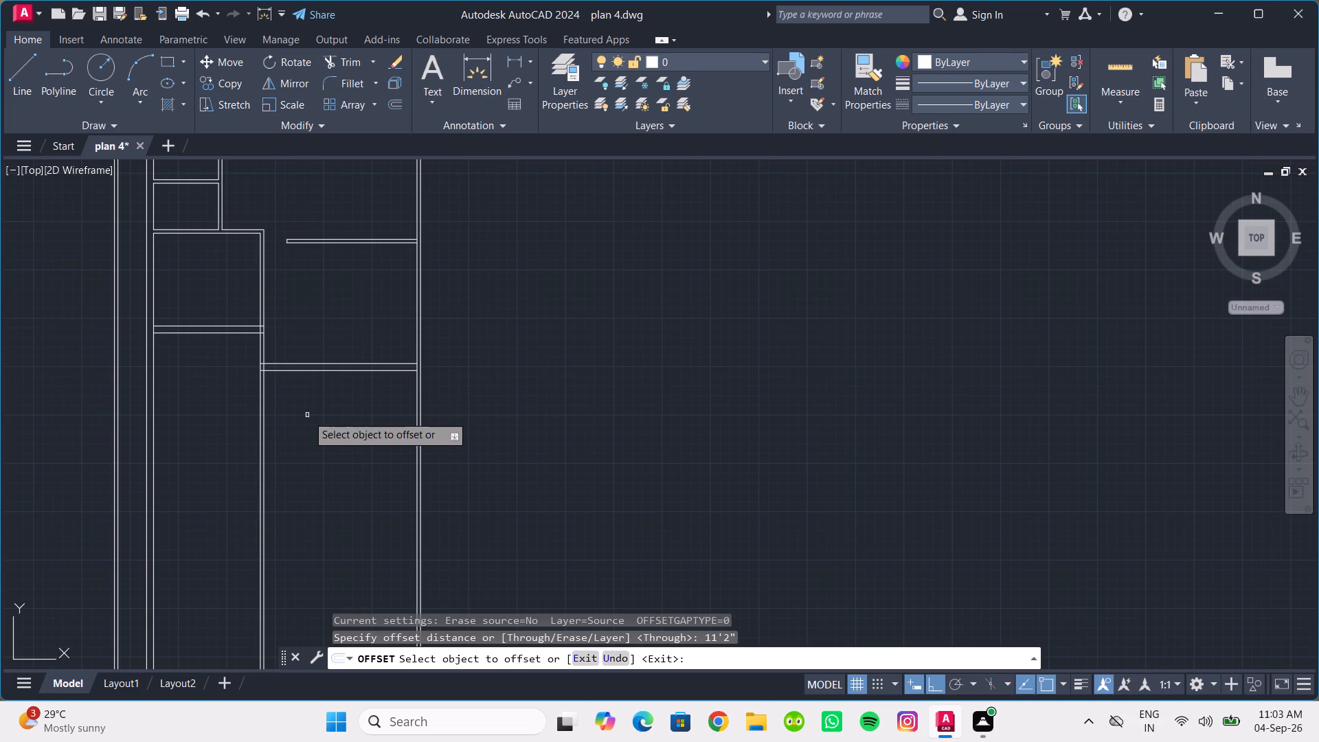
pyautogui.click(370, 372)
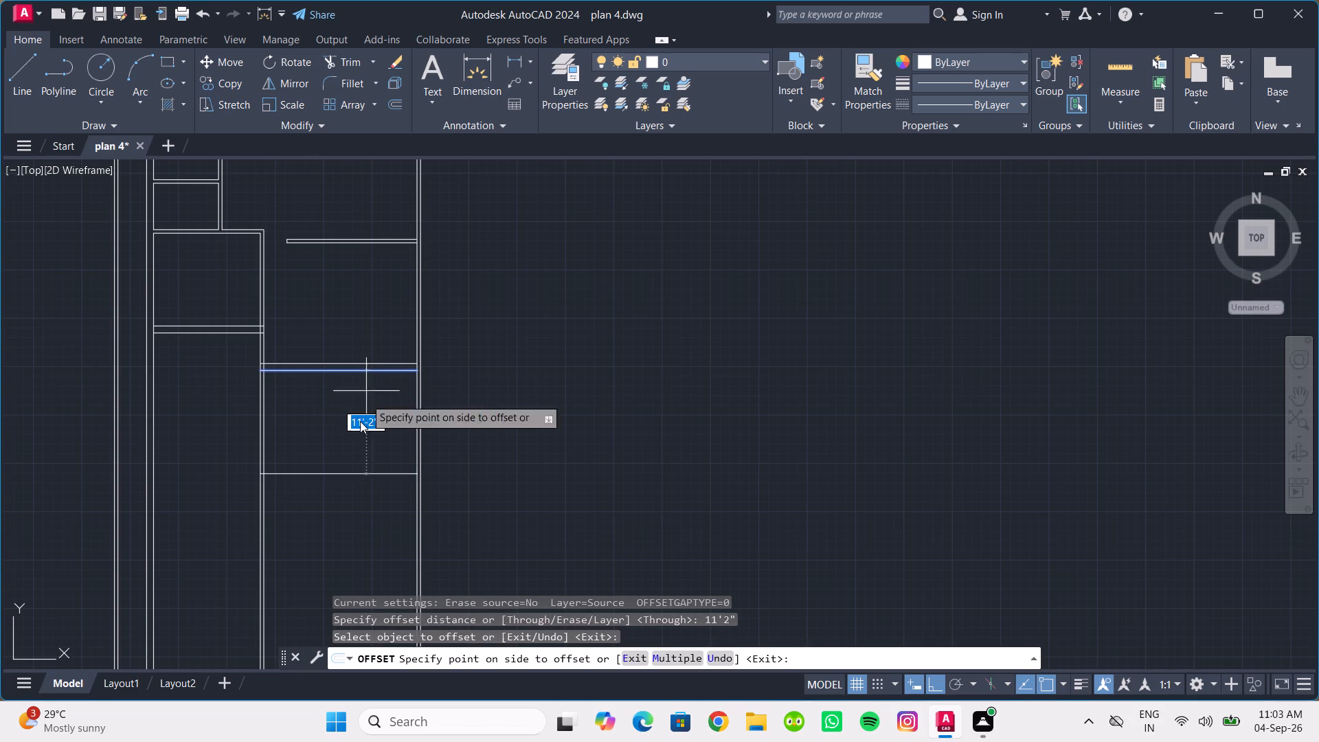
pyautogui.click(358, 462)
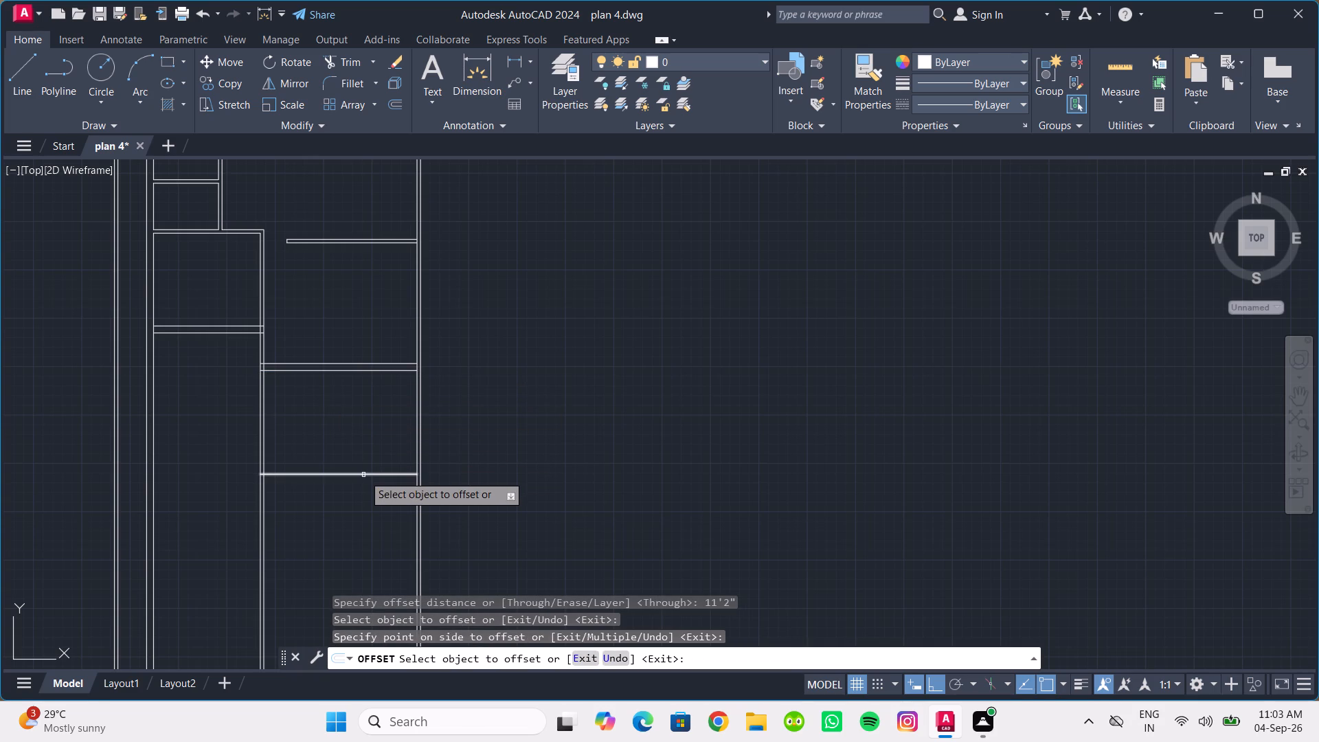
pyautogui.click(363, 472)
pyautogui.write('4.5')
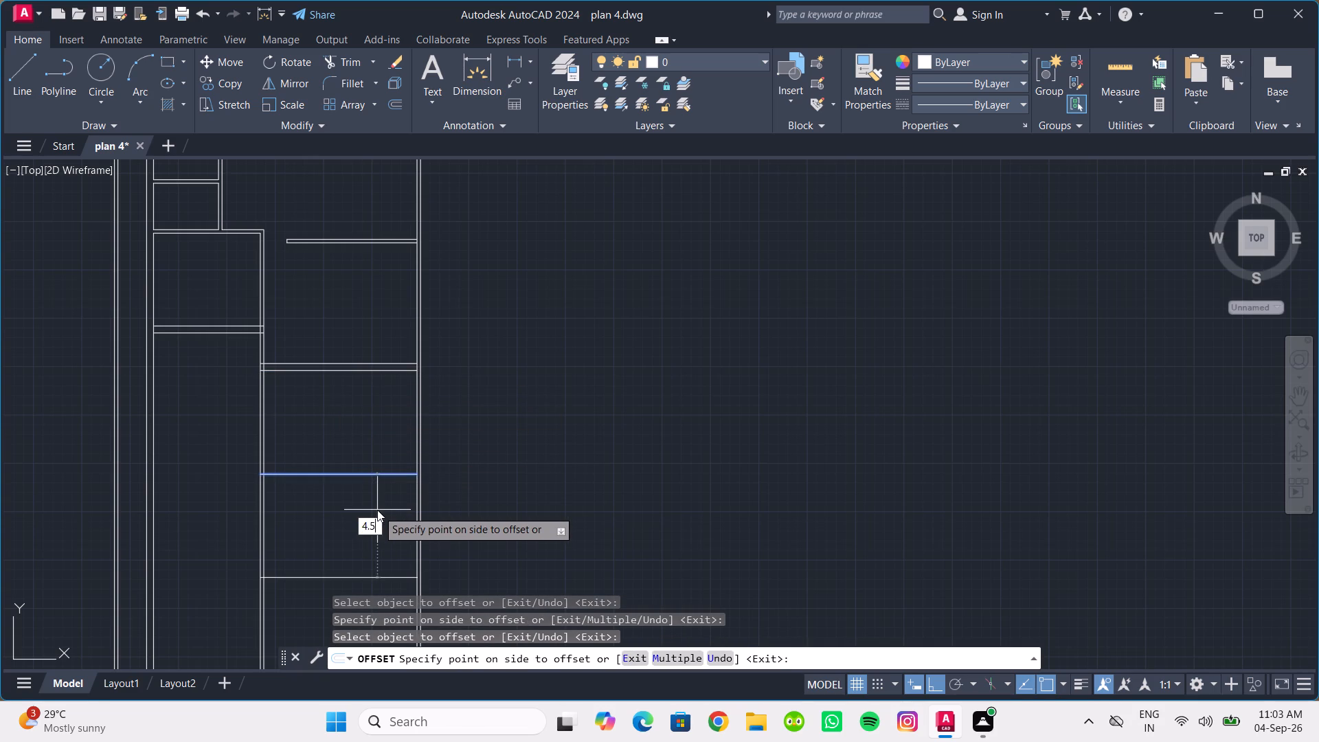
pyautogui.press('Return')
pyautogui.press('Escape')
# Extend both lines of the new lowest 4.5" cross wall to the outer faces of the east and west exterior walls.
pyautogui.write('ex')
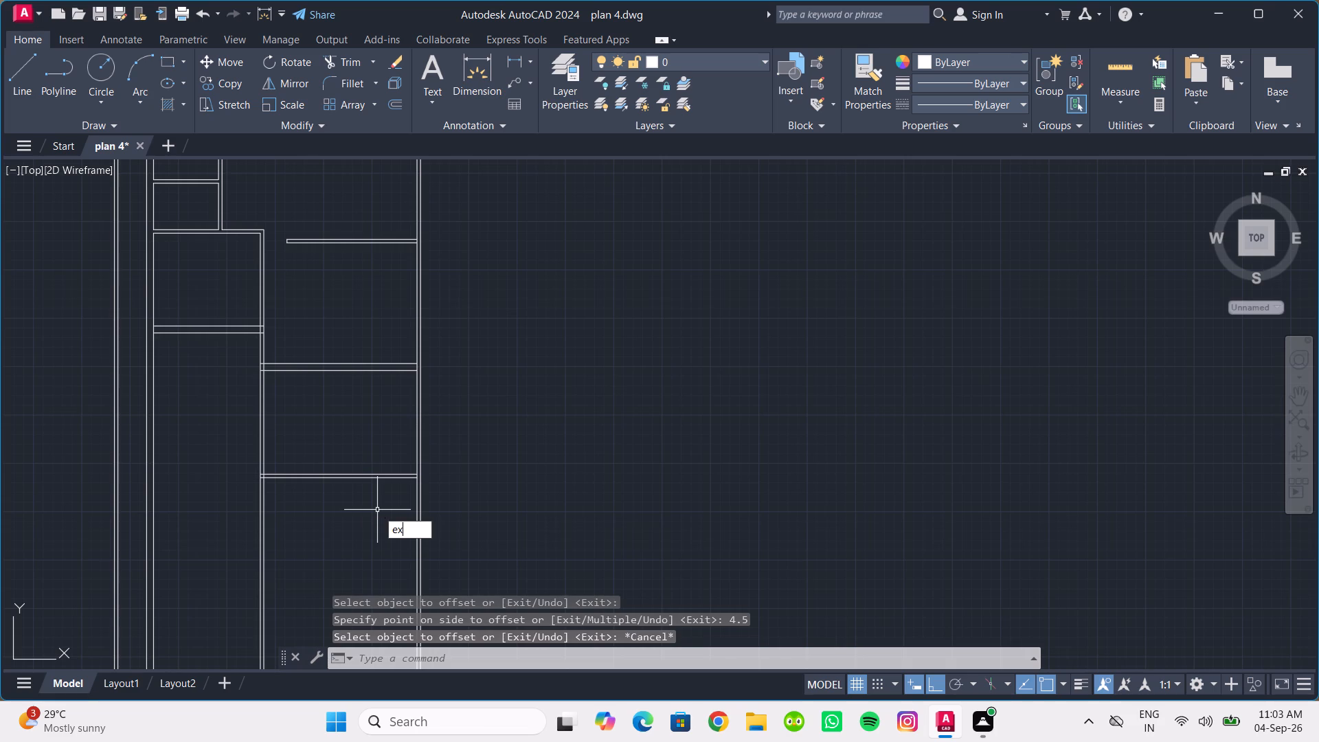
pyautogui.press('Return')
pyautogui.moveTo(398, 500); pyautogui.dragTo(400, 464)
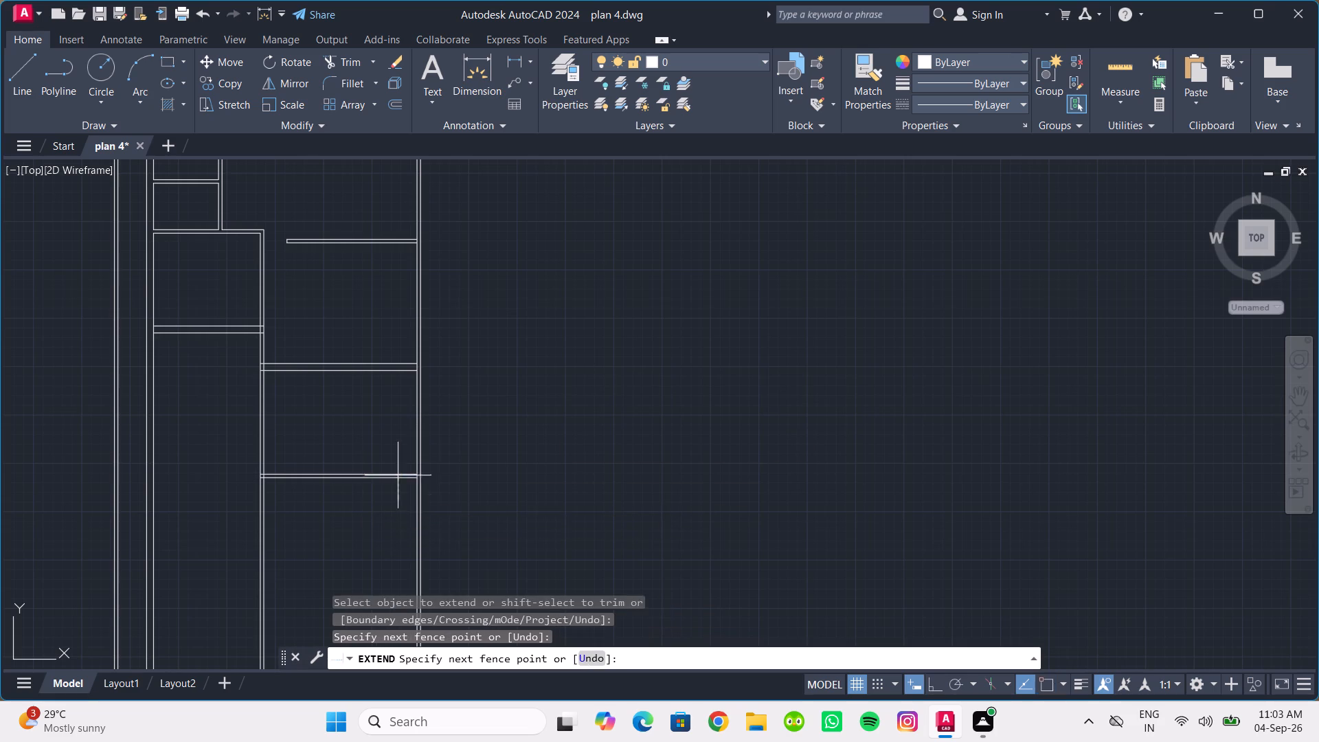
pyautogui.moveTo(400, 464); pyautogui.dragTo(402, 447)
pyautogui.moveTo(277, 495); pyautogui.dragTo(277, 448)
pyautogui.moveTo(174, 493); pyautogui.dragTo(174, 447)
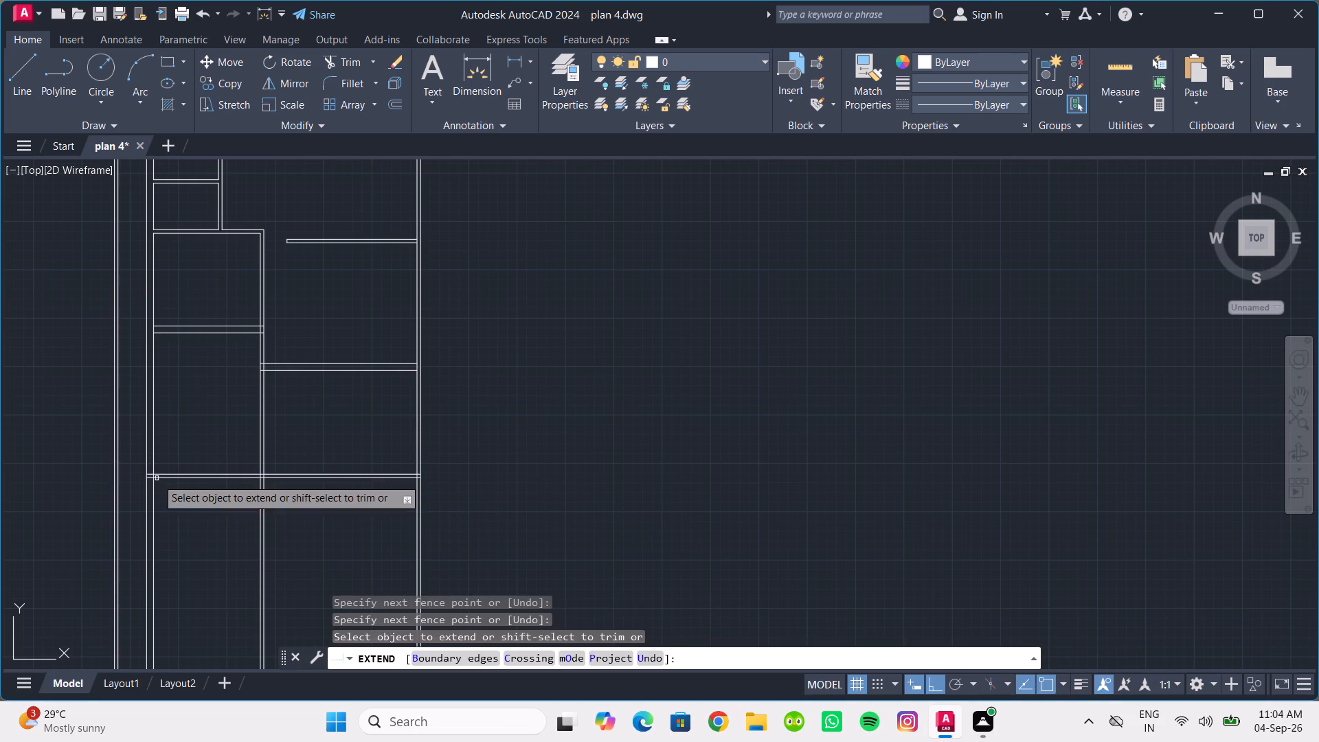
pyautogui.click(153, 492)
pyautogui.moveTo(168, 486); pyautogui.dragTo(170, 460)
pyautogui.moveTo(128, 486); pyautogui.dragTo(127, 451)
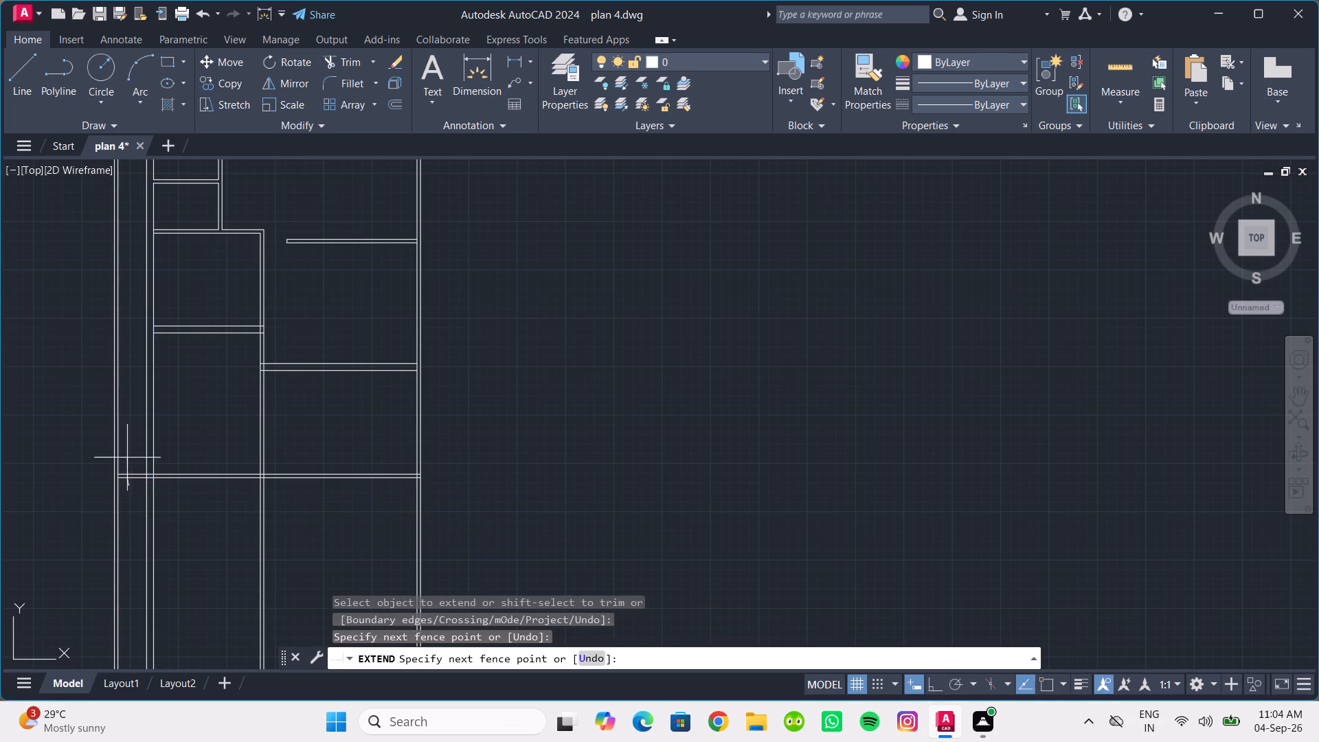
pyautogui.moveTo(127, 451); pyautogui.dragTo(126, 445)
pyautogui.scroll(-1, 233, 504)
pyautogui.press('Escape')
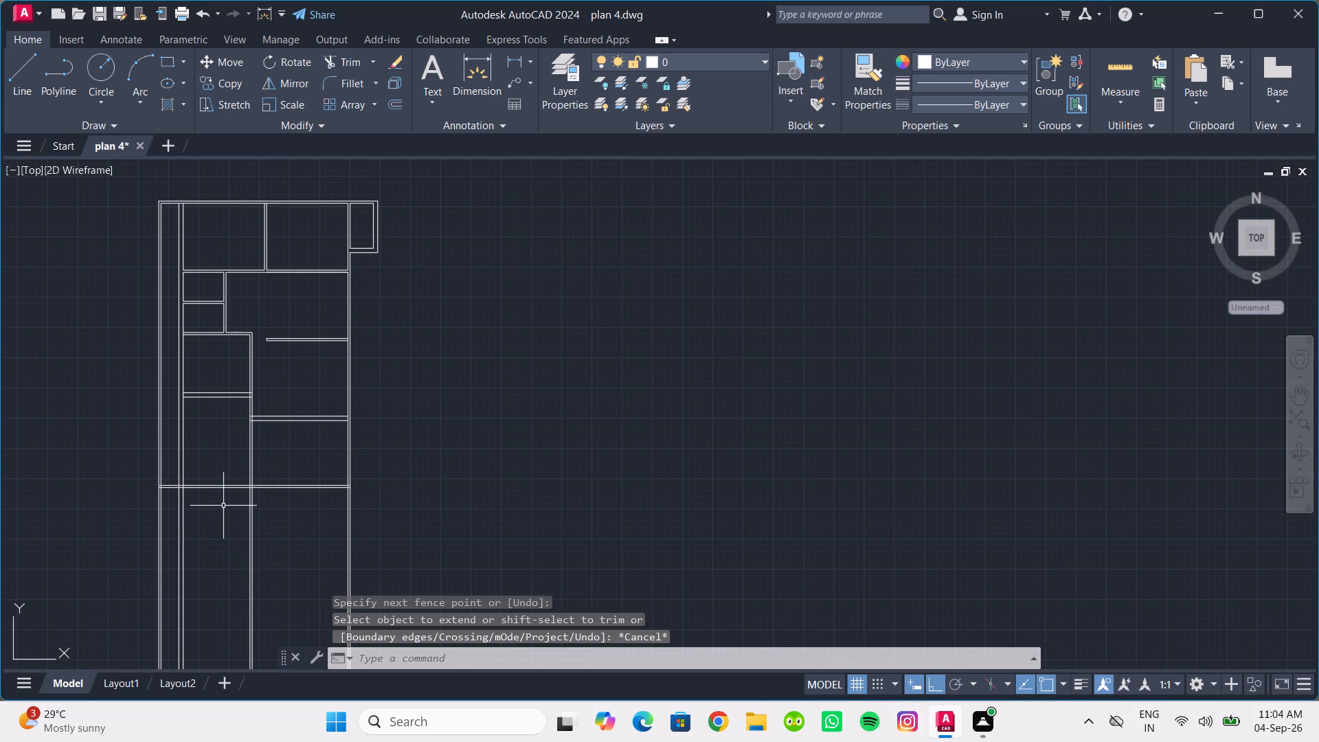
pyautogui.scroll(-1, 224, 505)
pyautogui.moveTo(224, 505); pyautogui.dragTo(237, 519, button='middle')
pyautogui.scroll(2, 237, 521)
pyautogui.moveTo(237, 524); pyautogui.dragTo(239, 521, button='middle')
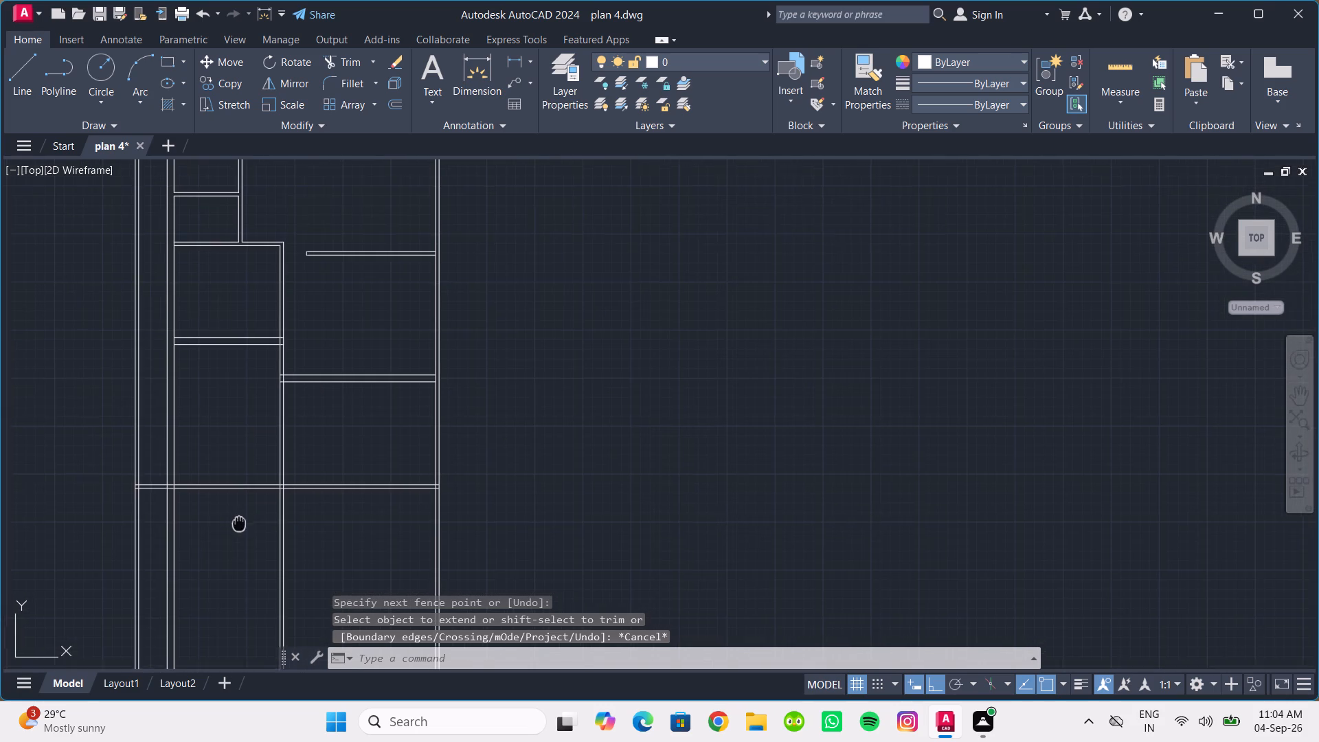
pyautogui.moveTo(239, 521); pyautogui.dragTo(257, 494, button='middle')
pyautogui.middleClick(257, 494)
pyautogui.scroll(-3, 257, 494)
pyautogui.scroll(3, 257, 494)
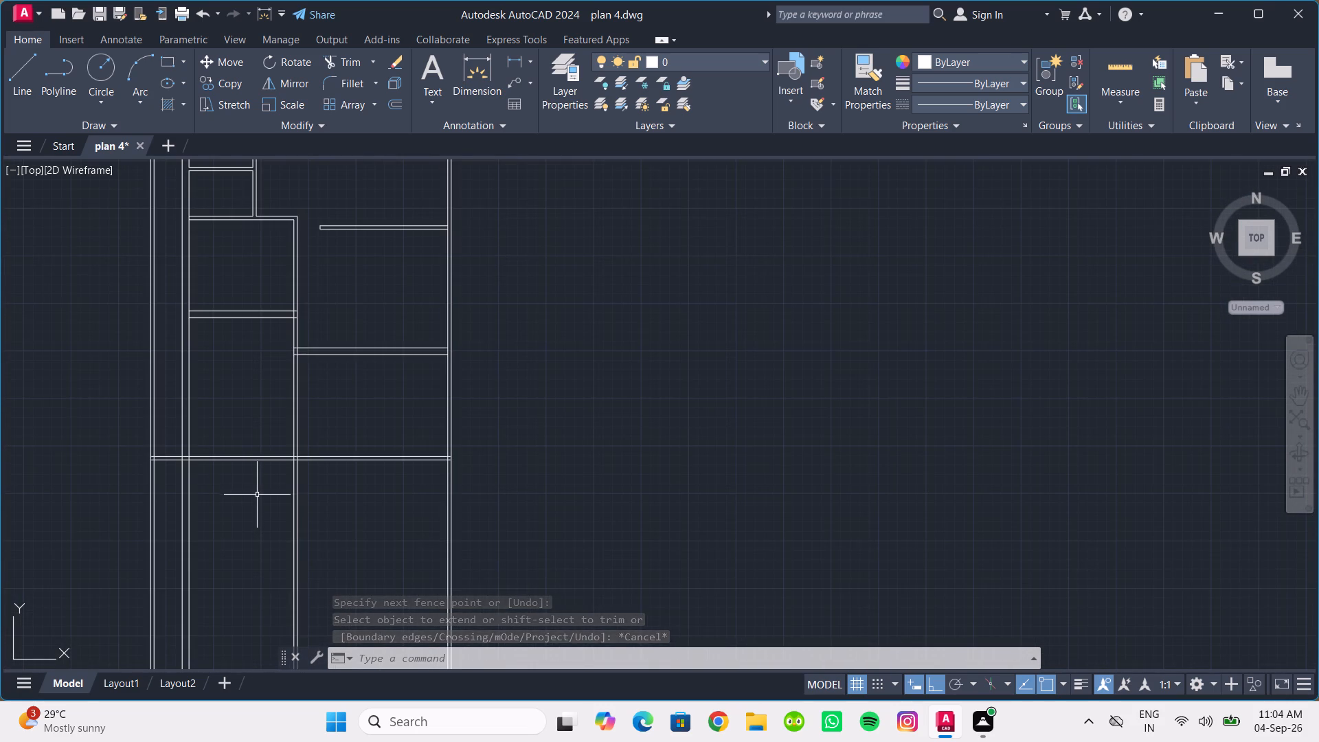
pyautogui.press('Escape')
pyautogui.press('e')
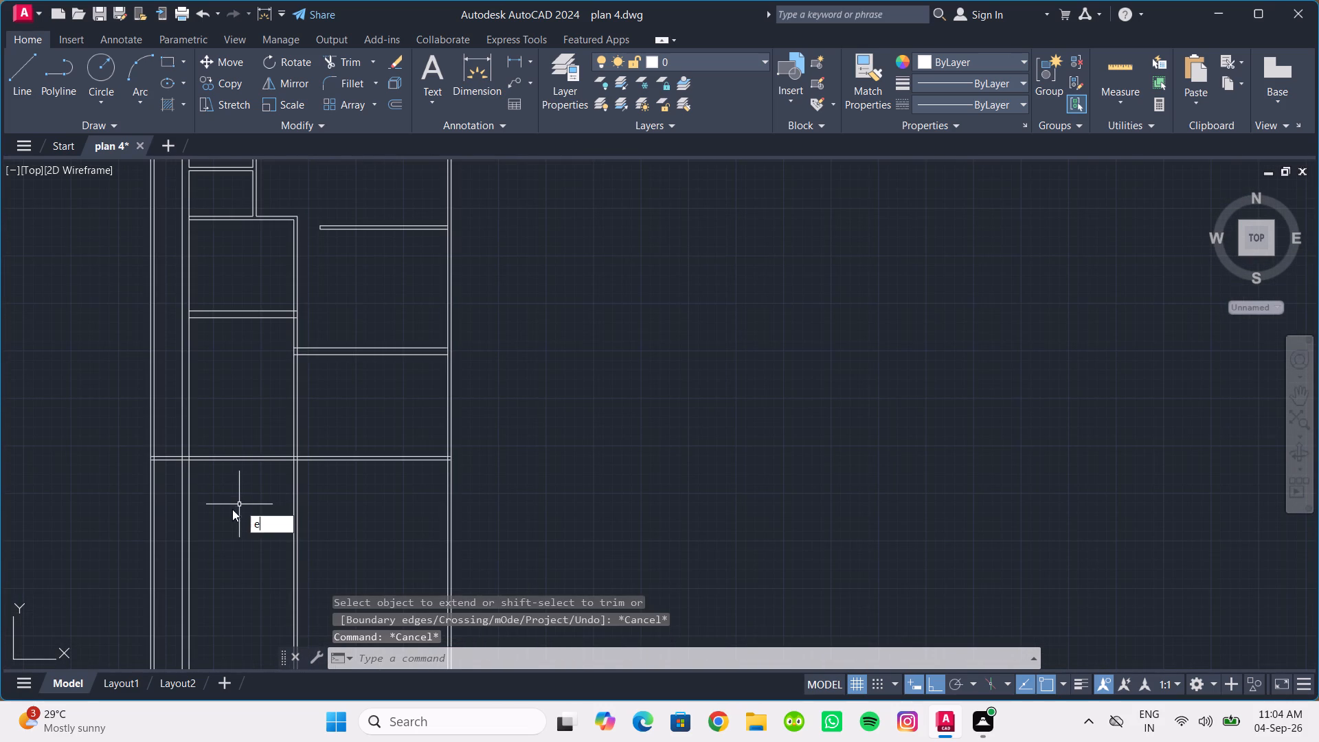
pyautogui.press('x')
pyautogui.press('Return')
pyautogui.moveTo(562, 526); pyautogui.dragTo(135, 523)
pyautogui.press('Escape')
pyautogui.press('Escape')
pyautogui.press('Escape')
# Trim off all the vertical wall lines that run below the lowest cross wall.
pyautogui.write('tr')
pyautogui.press('Return')
pyautogui.moveTo(513, 531); pyautogui.dragTo(179, 543)
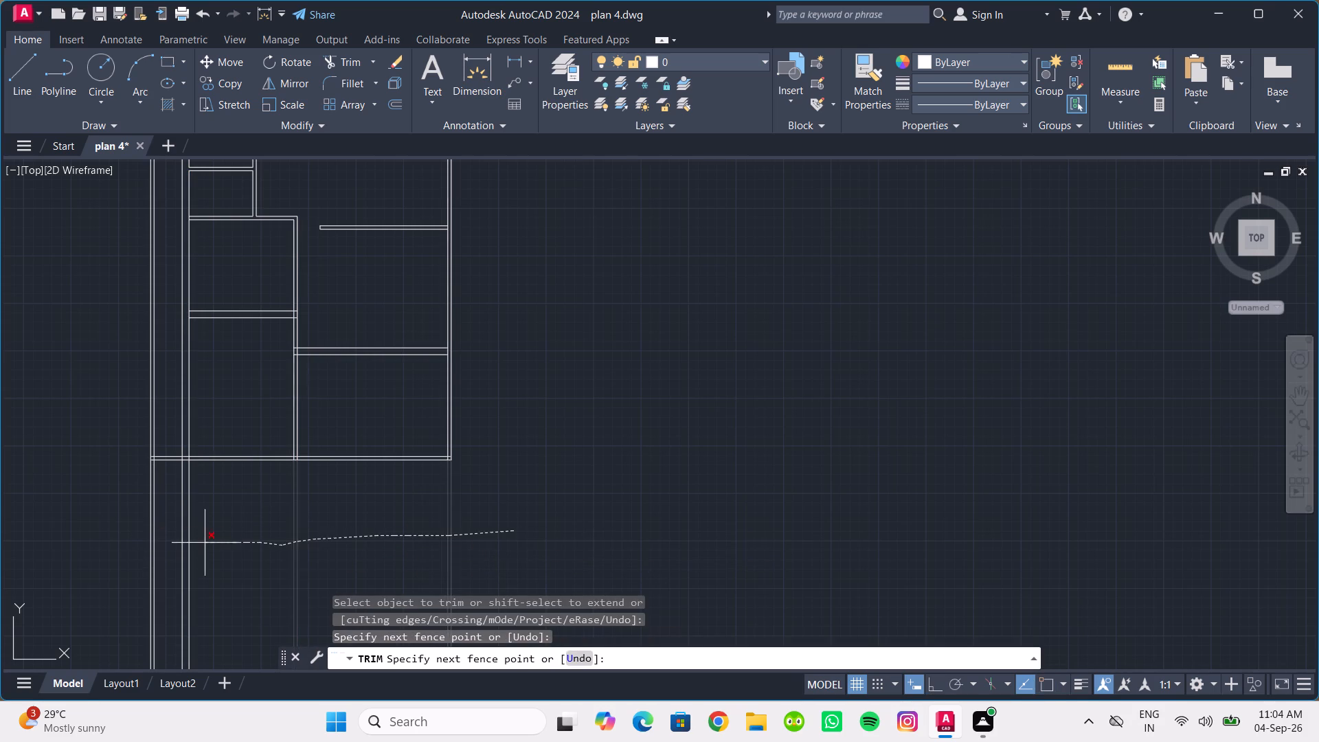
pyautogui.moveTo(179, 543); pyautogui.dragTo(132, 543)
pyautogui.scroll(-1, 306, 548)
pyautogui.moveTo(407, 506); pyautogui.dragTo(455, 530, button='middle')
pyautogui.scroll(-1, 409, 513)
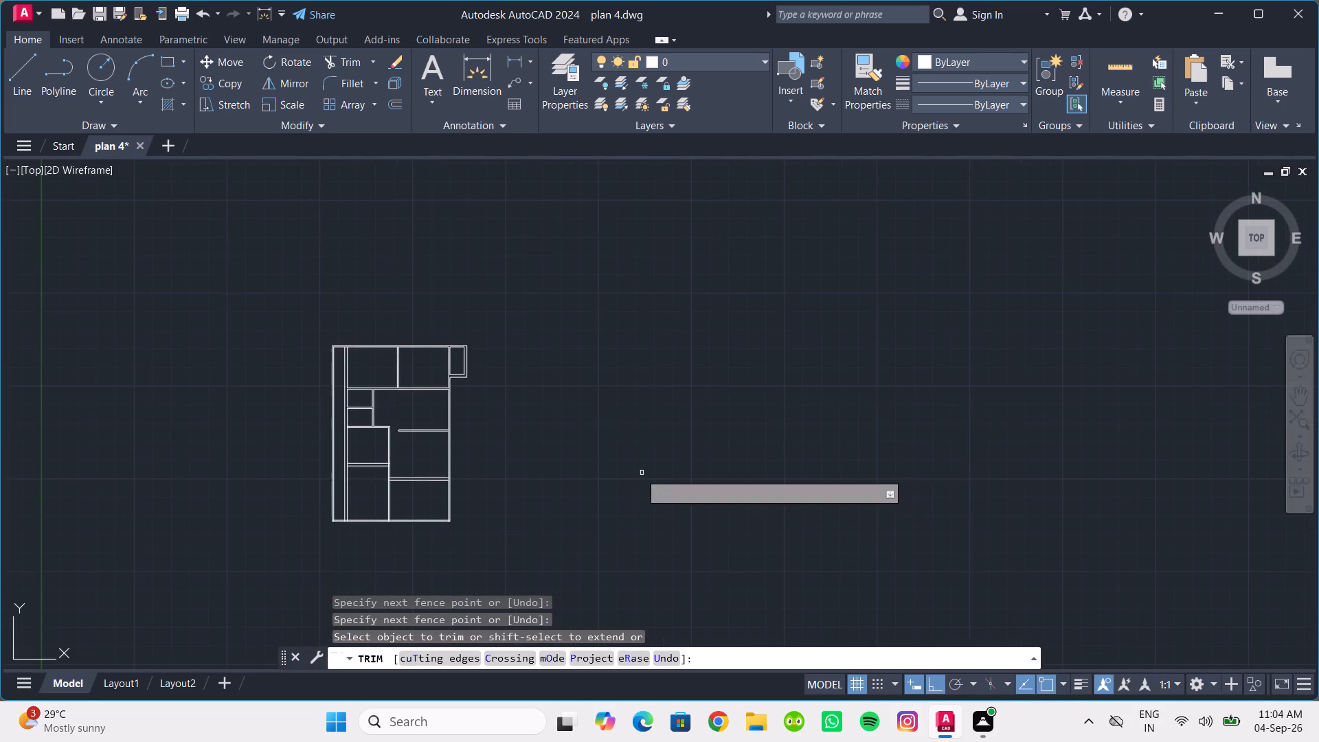
pyautogui.scroll(2, 633, 476)
pyautogui.moveTo(453, 497); pyautogui.dragTo(859, 463, button='middle')
pyautogui.middleClick(859, 460)
pyautogui.scroll(-1, 723, 421)
pyautogui.moveTo(714, 414); pyautogui.dragTo(680, 422, button='middle')
pyautogui.scroll(1, 449, 449)
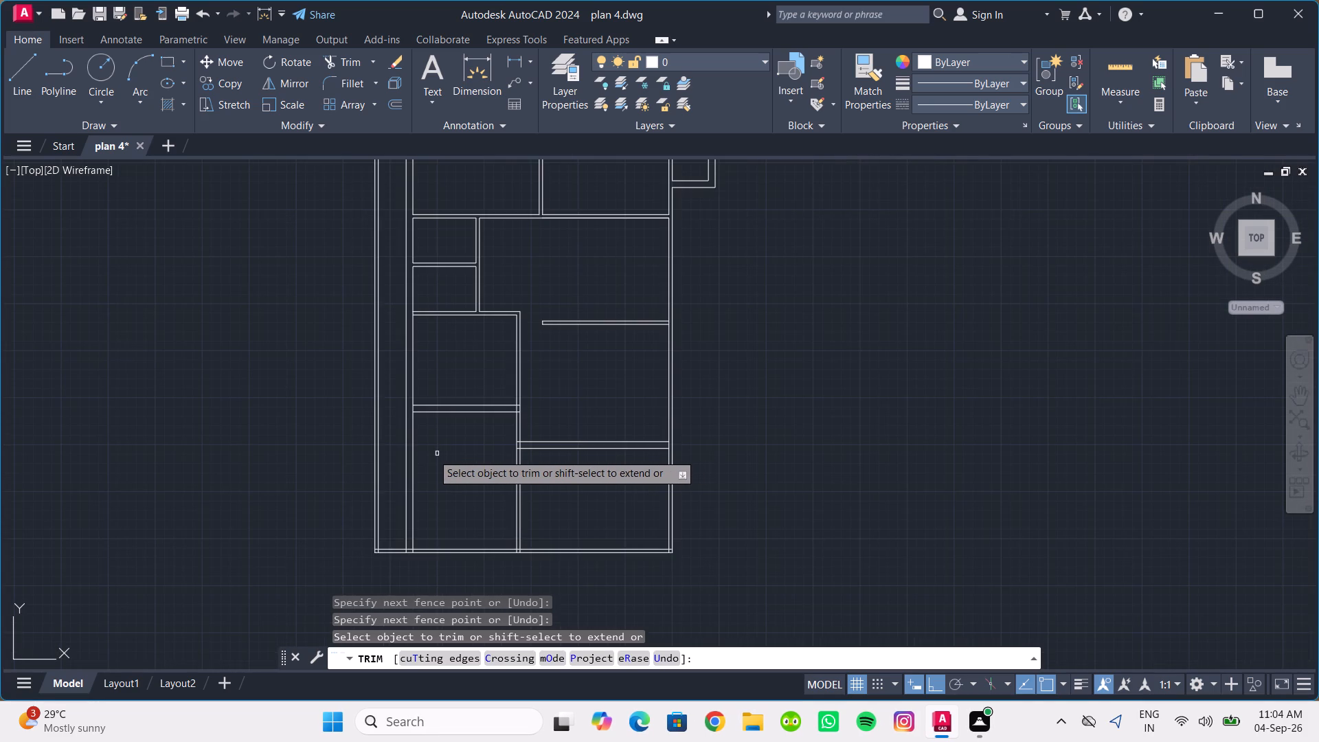
pyautogui.press('Escape')
pyautogui.press('Escape')
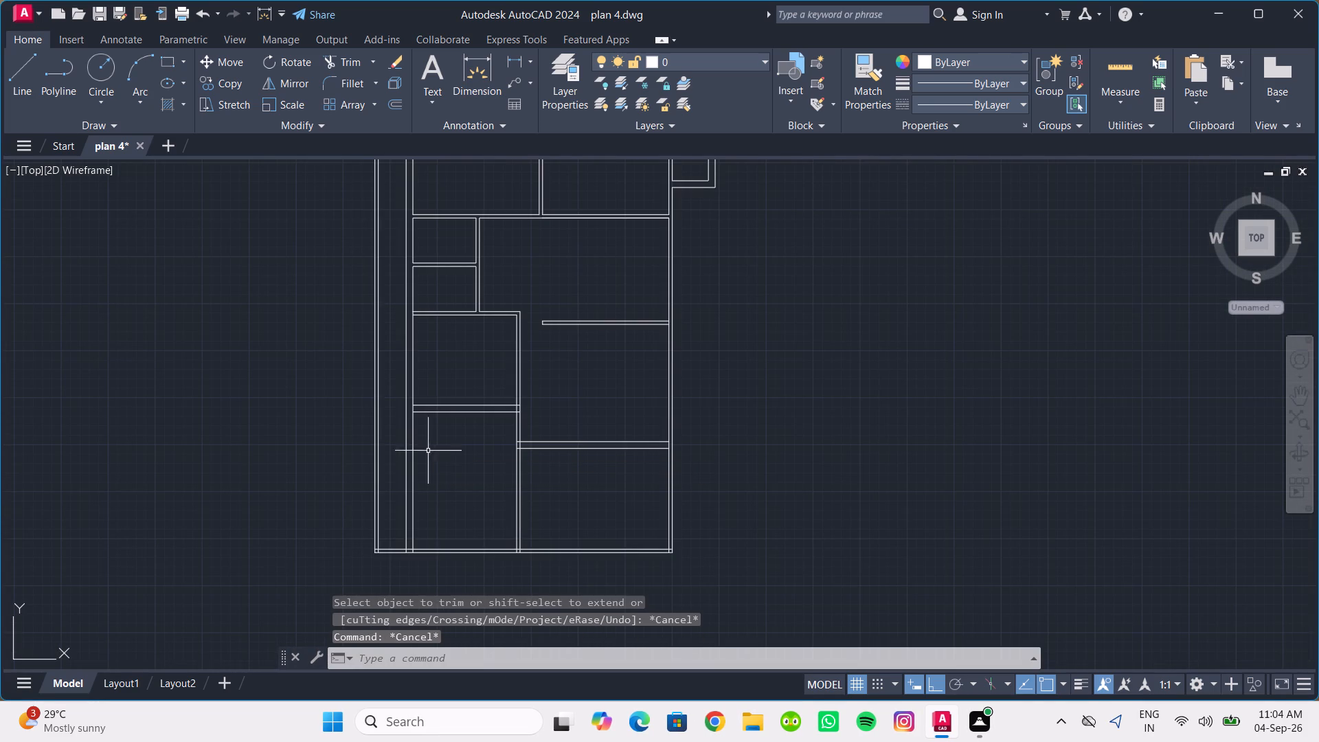
# Extend the west 9" cross wall's two lines to the outer face of the western inner partition.
pyautogui.write('ex')
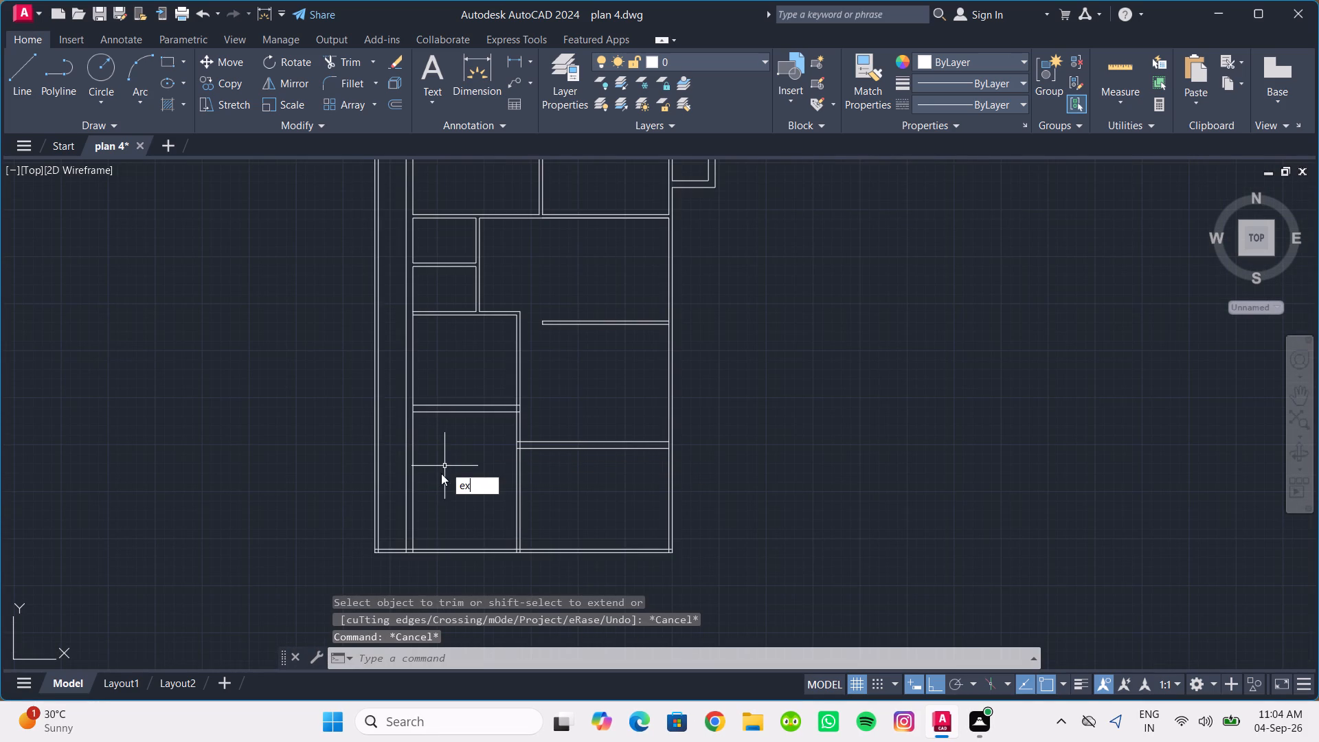
pyautogui.press('Return')
pyautogui.moveTo(425, 425); pyautogui.dragTo(428, 401)
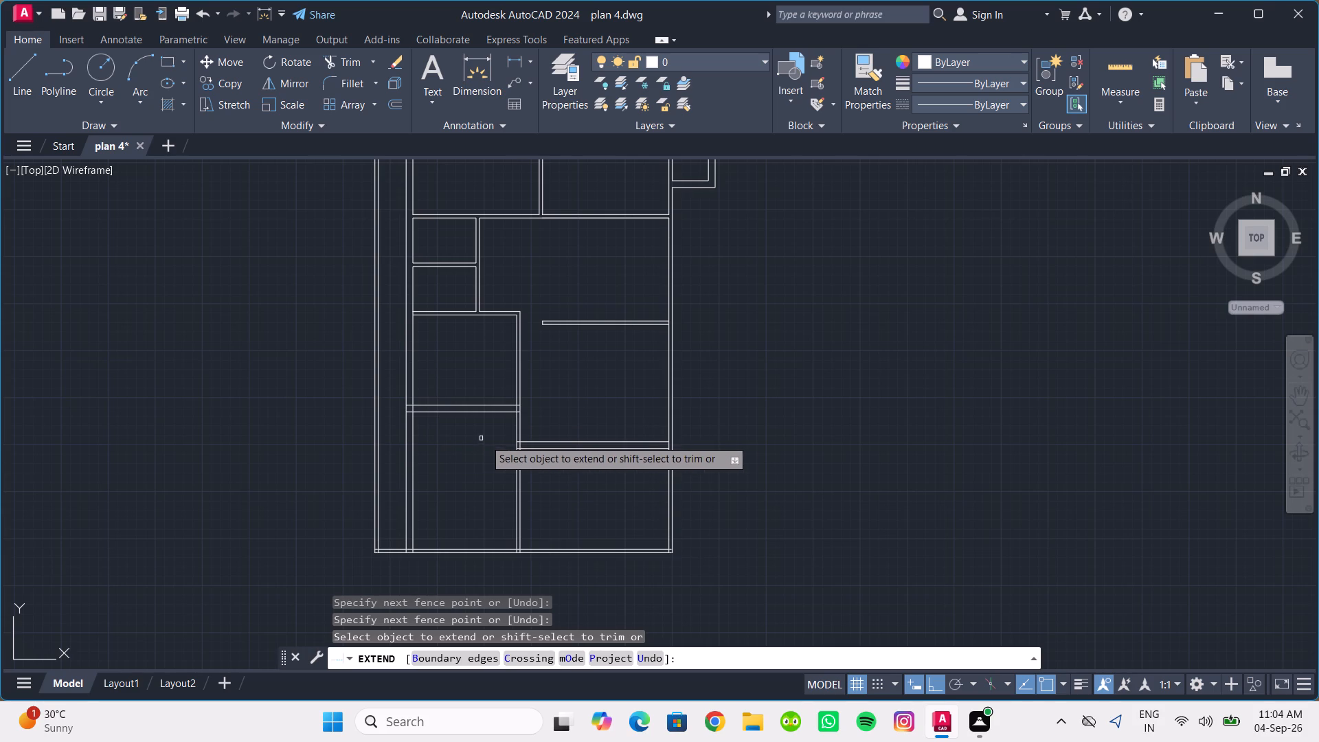
pyautogui.scroll(1, 503, 447)
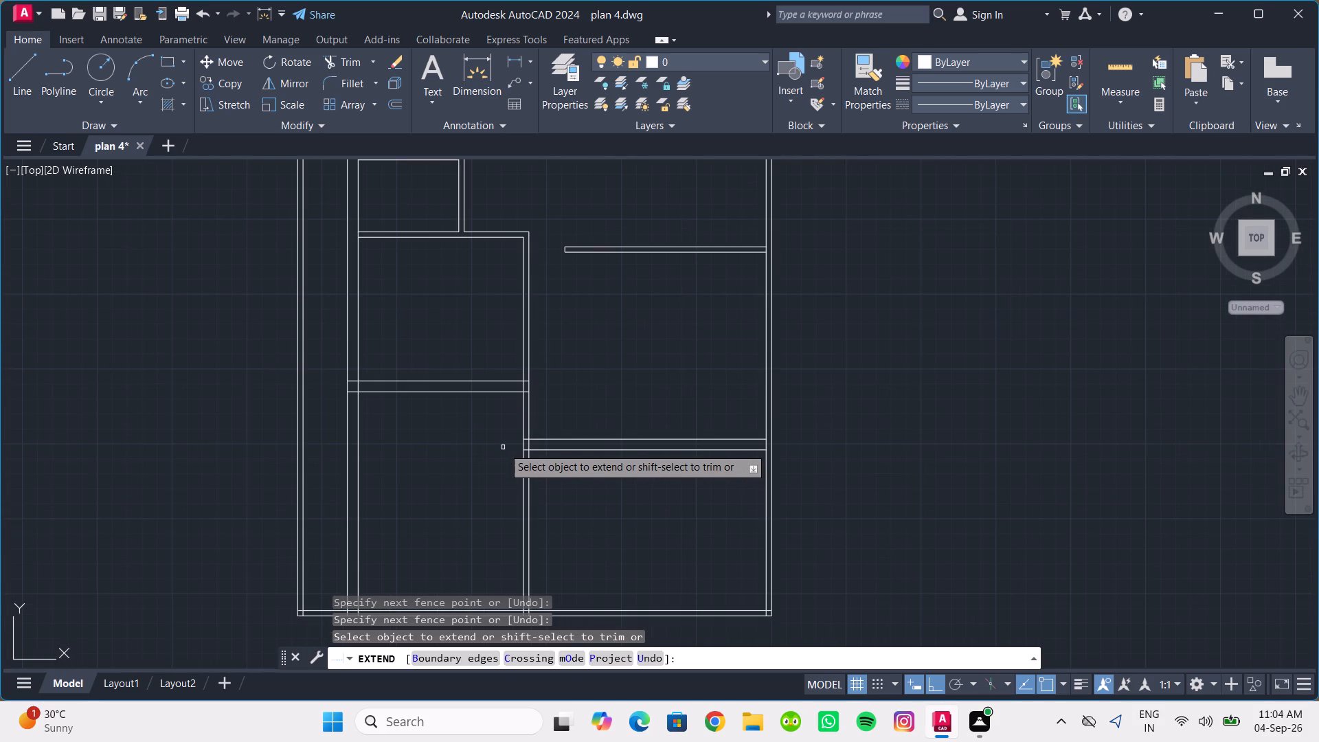
pyautogui.scroll(-1, 503, 449)
pyautogui.press('Escape')
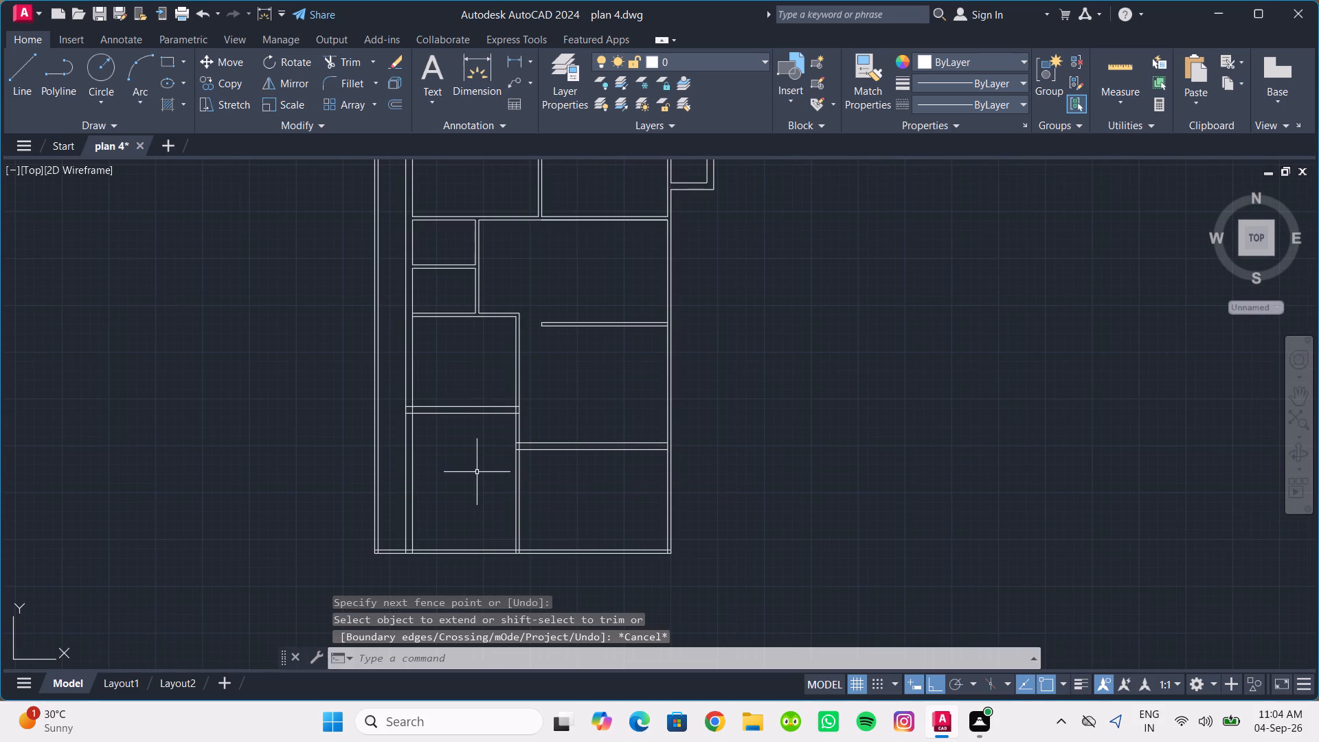
# Trim away the lines of both inner partitions between the 9" cross walls and the bottom wall.
pyautogui.write('tr')
pyautogui.press('Return')
pyautogui.moveTo(451, 464); pyautogui.dragTo(414, 464)
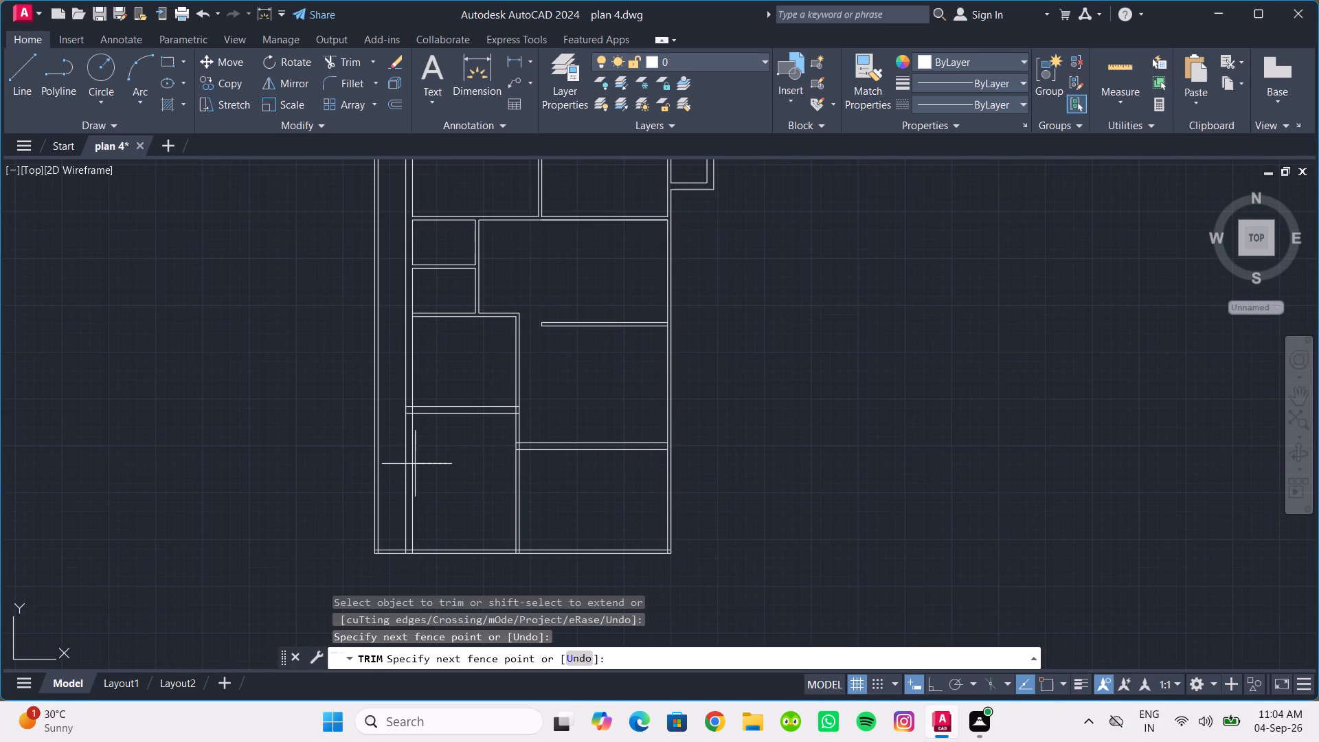
pyautogui.moveTo(414, 464); pyautogui.dragTo(390, 471)
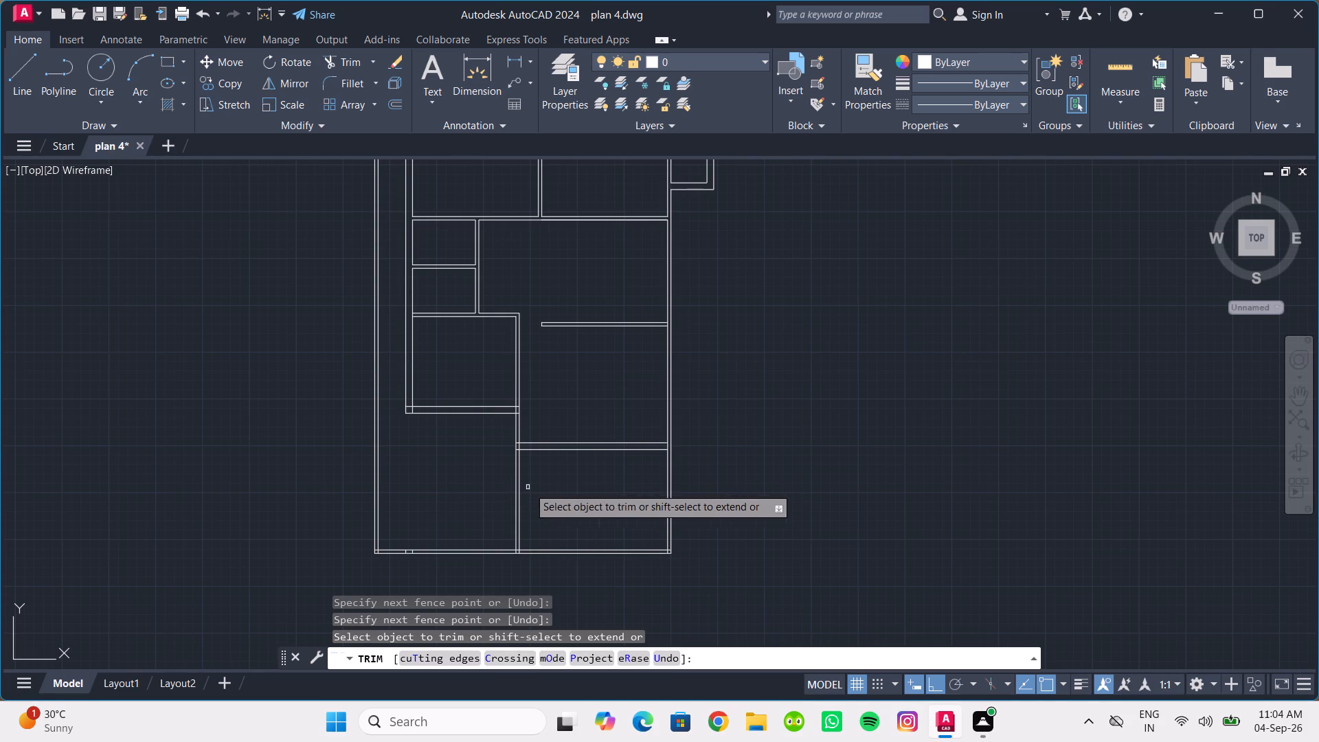
pyautogui.moveTo(537, 489); pyautogui.dragTo(483, 489)
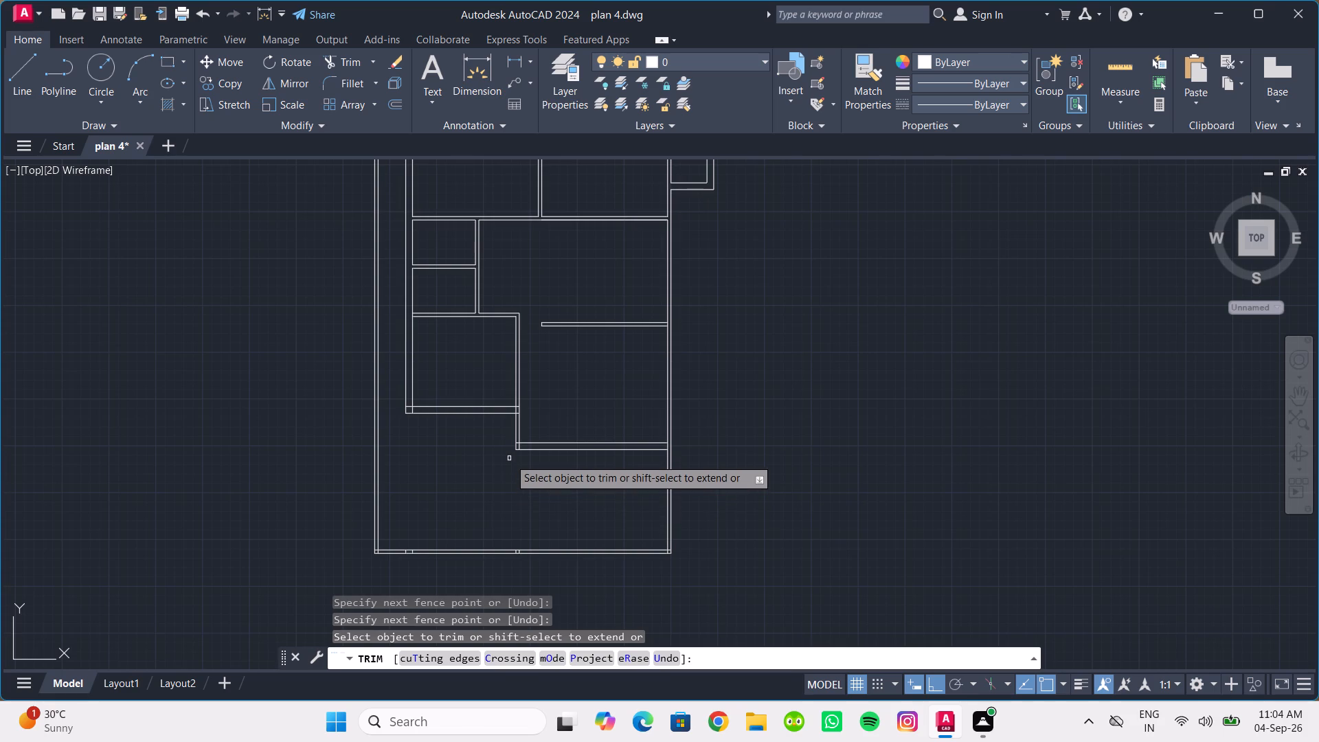
# Trim out the middle partition's lines between the two 9" cross walls, plus the leftover line inside the east cross wall's end.
pyautogui.scroll(1, 509, 458)
pyautogui.moveTo(509, 458); pyautogui.dragTo(503, 491, button='middle')
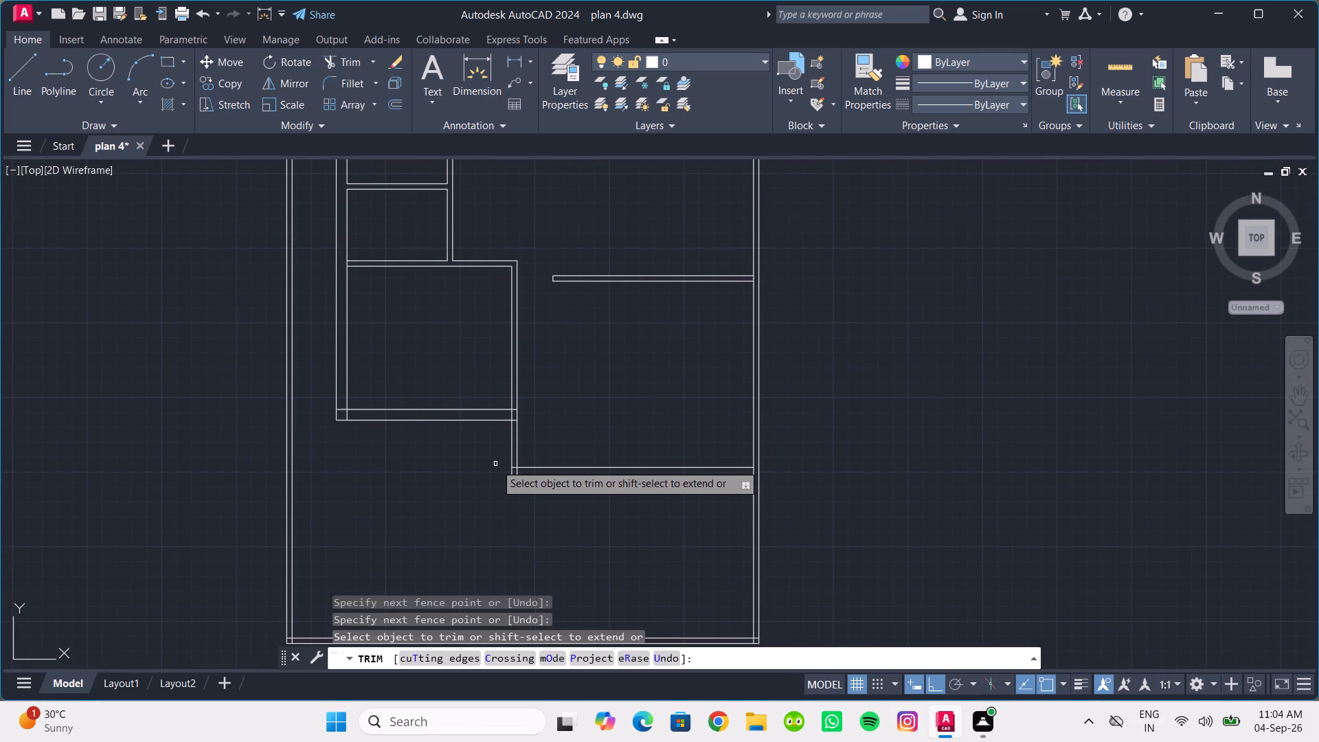
pyautogui.scroll(1, 495, 458)
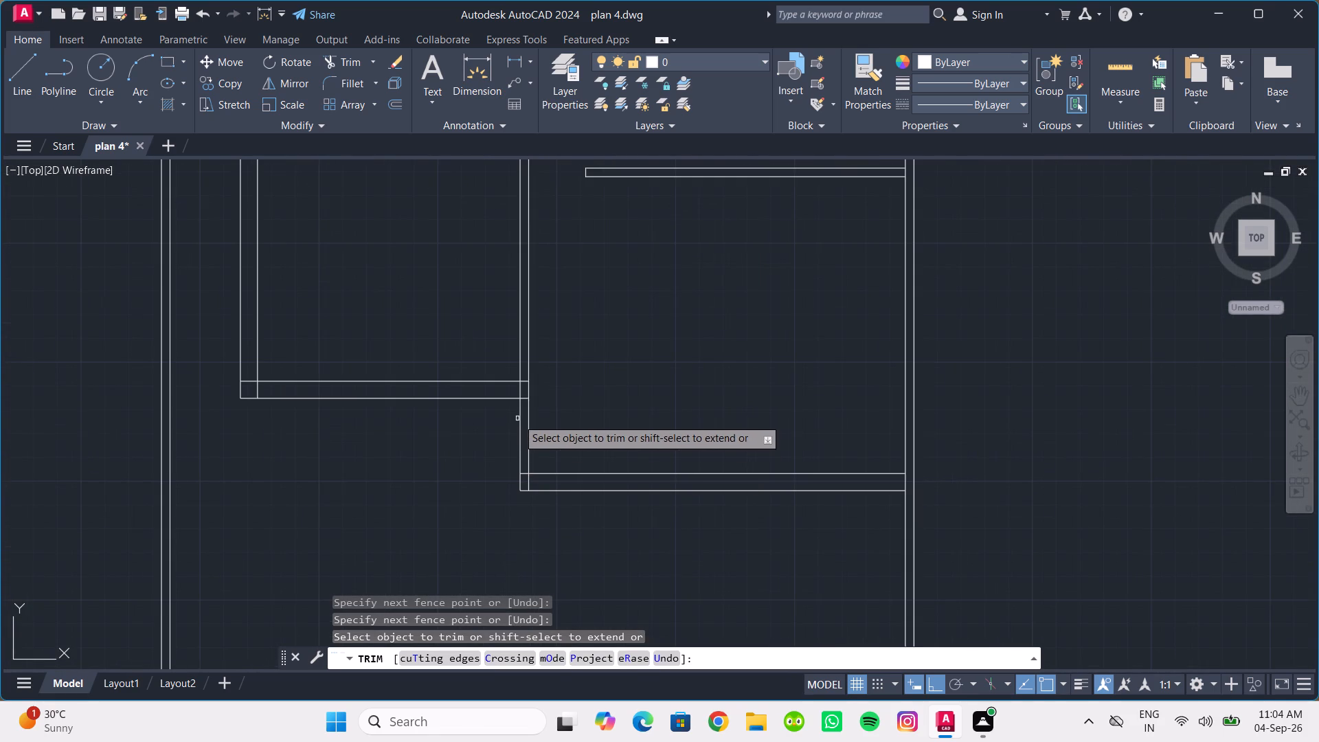
pyautogui.scroll(3, 517, 418)
pyautogui.scroll(-1, 487, 402)
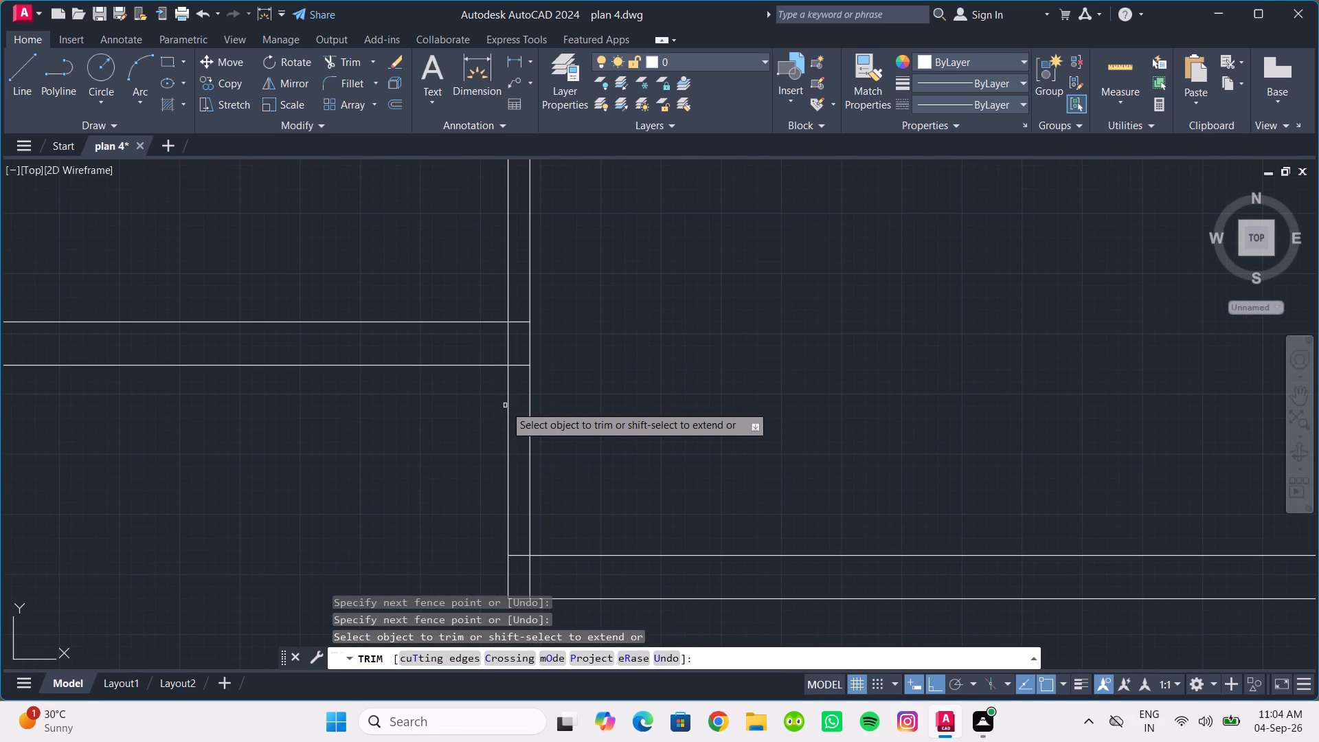
pyautogui.click(510, 406)
pyautogui.click(529, 406)
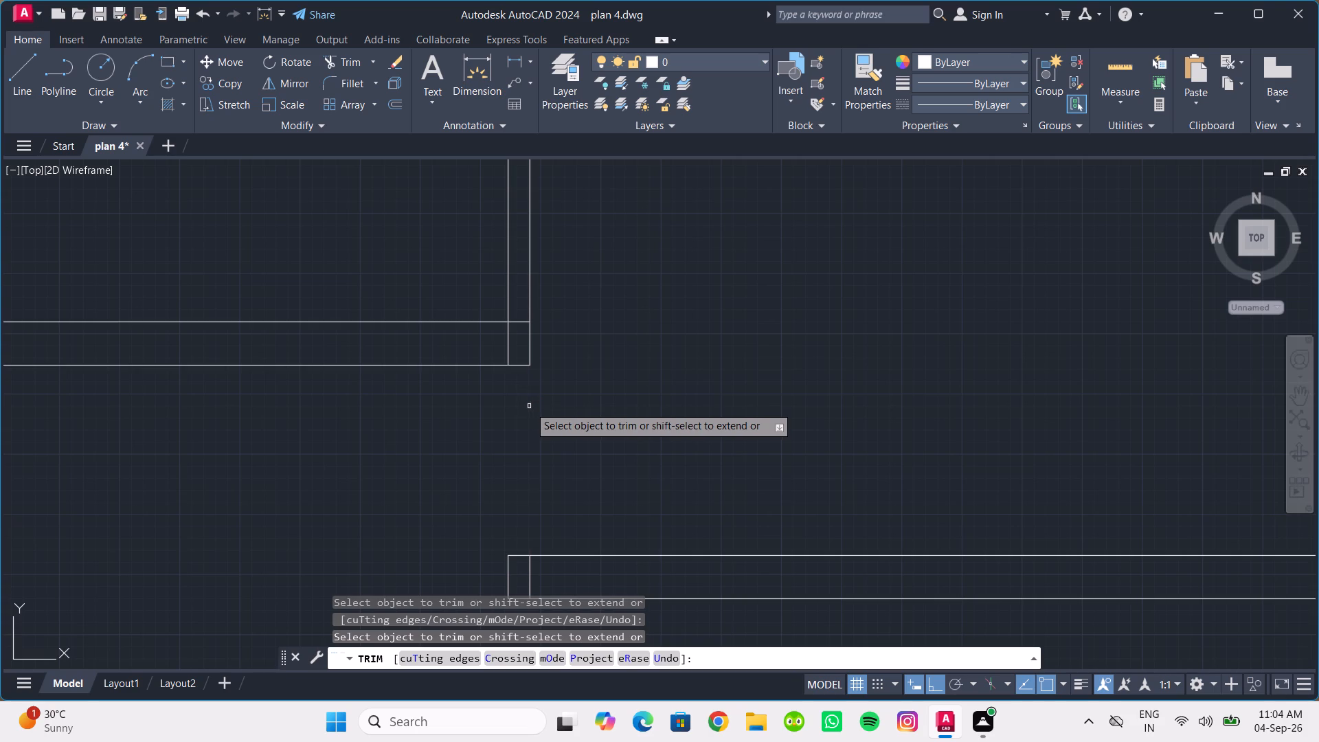
pyautogui.scroll(-1, 519, 436)
pyautogui.click(524, 519)
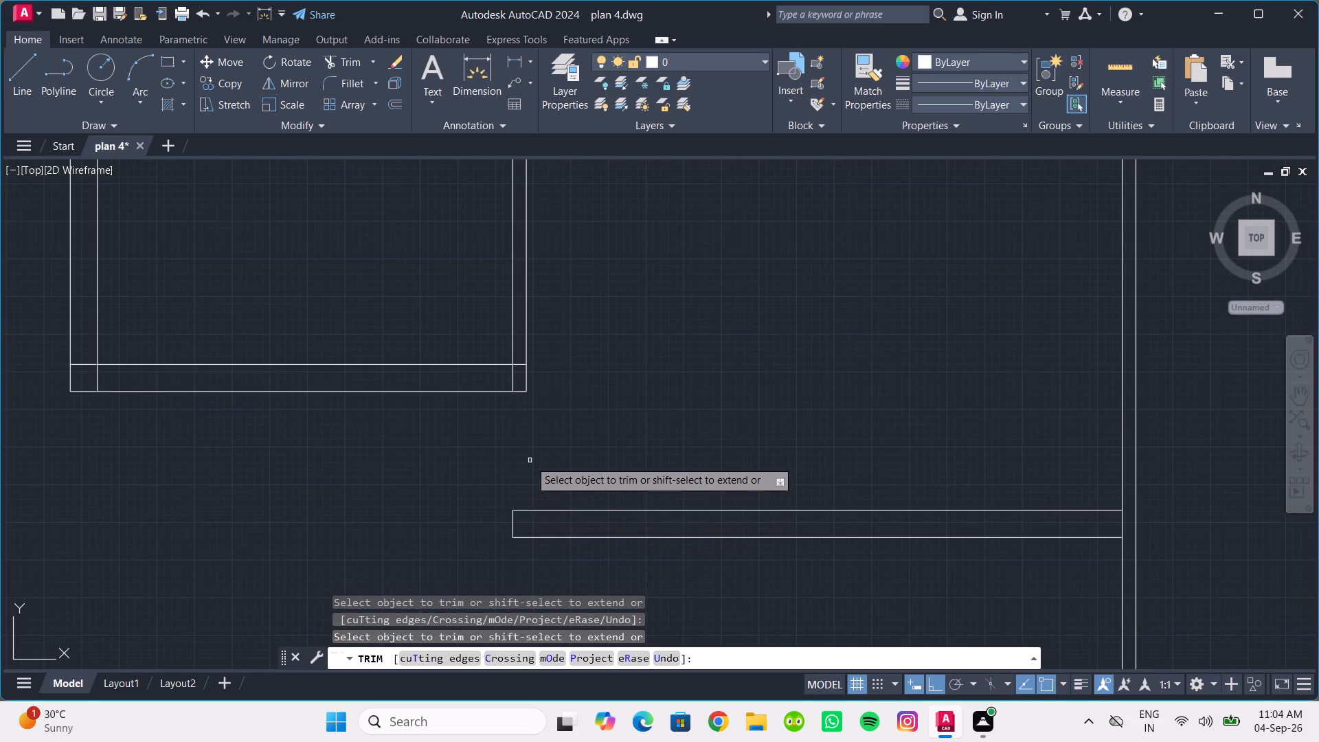
pyautogui.scroll(-1, 530, 460)
pyautogui.press('Escape')
# Move the end line of the east 9" cross wall 4.5" to the west.
pyautogui.scroll(2, 520, 493)
pyautogui.moveTo(528, 505); pyautogui.dragTo(524, 487, button='middle')
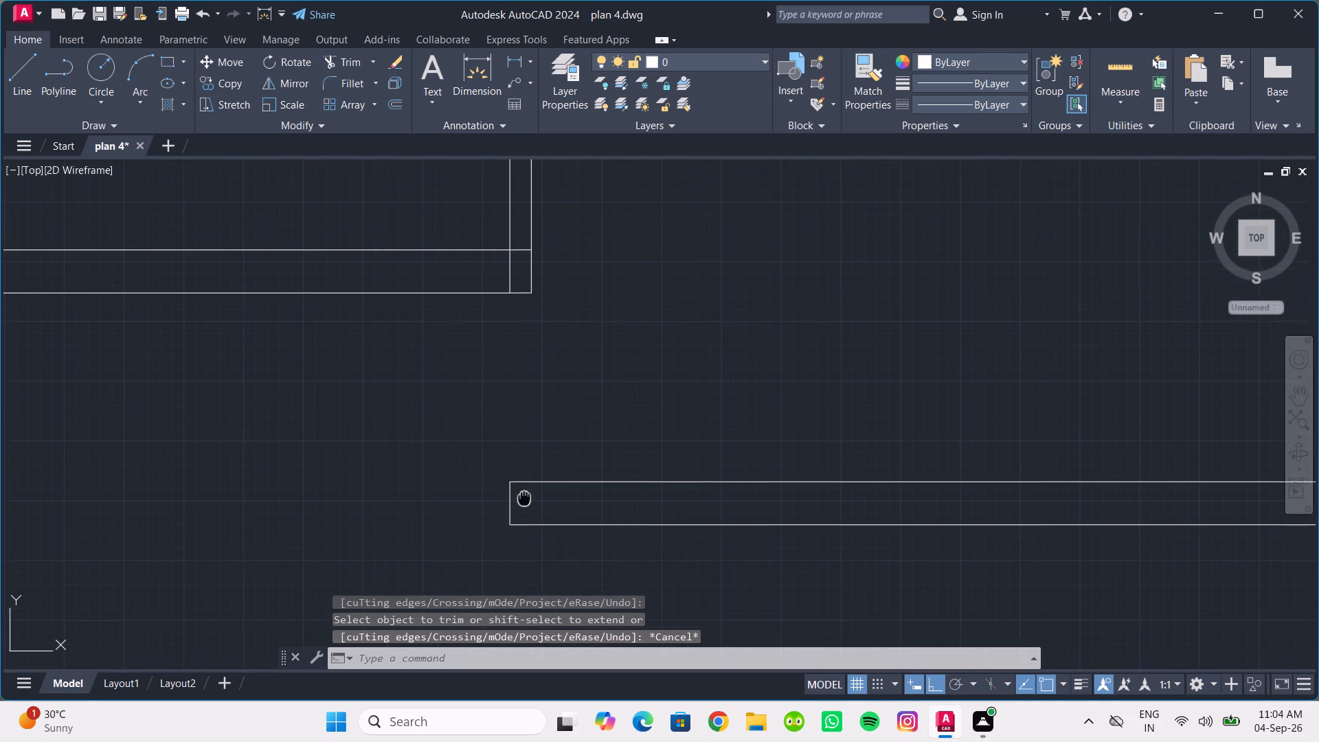
pyautogui.moveTo(524, 487); pyautogui.dragTo(524, 482, button='middle')
pyautogui.click(510, 488)
pyautogui.click(508, 489)
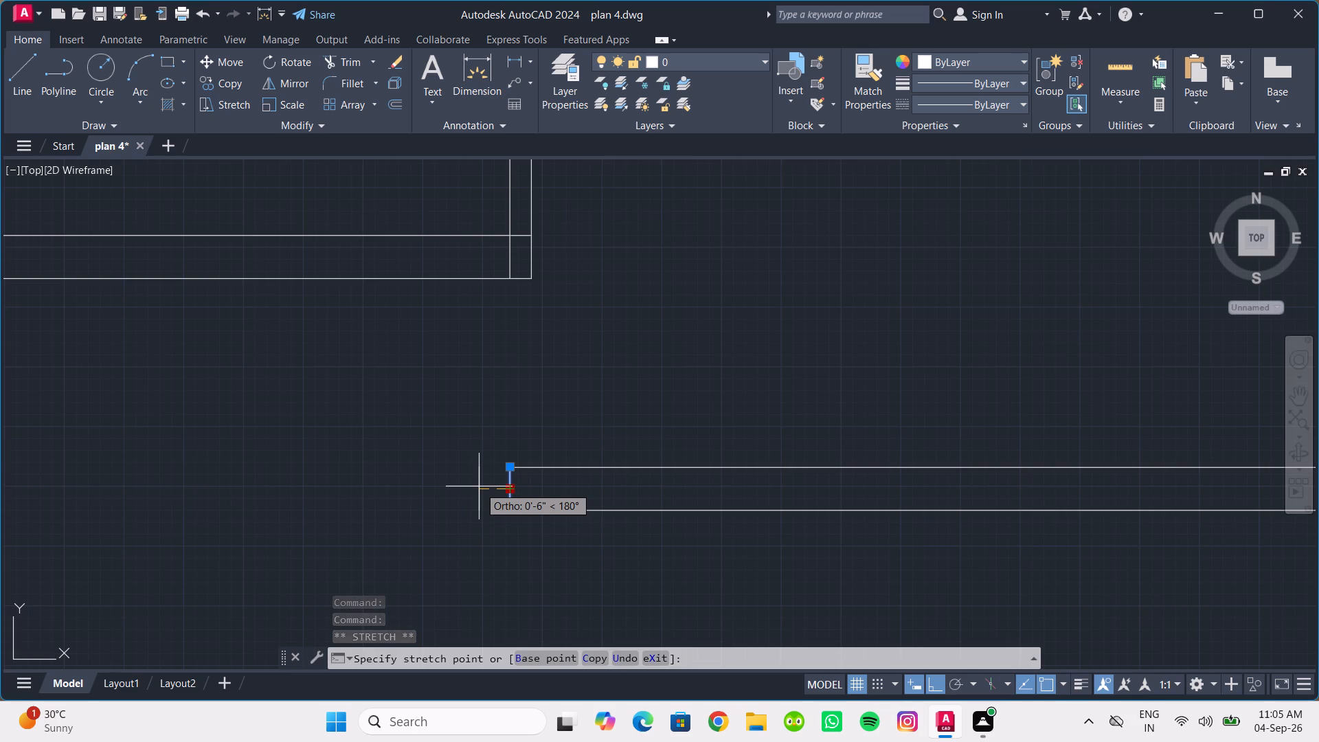
pyautogui.write('4.5')
pyautogui.press('Return')
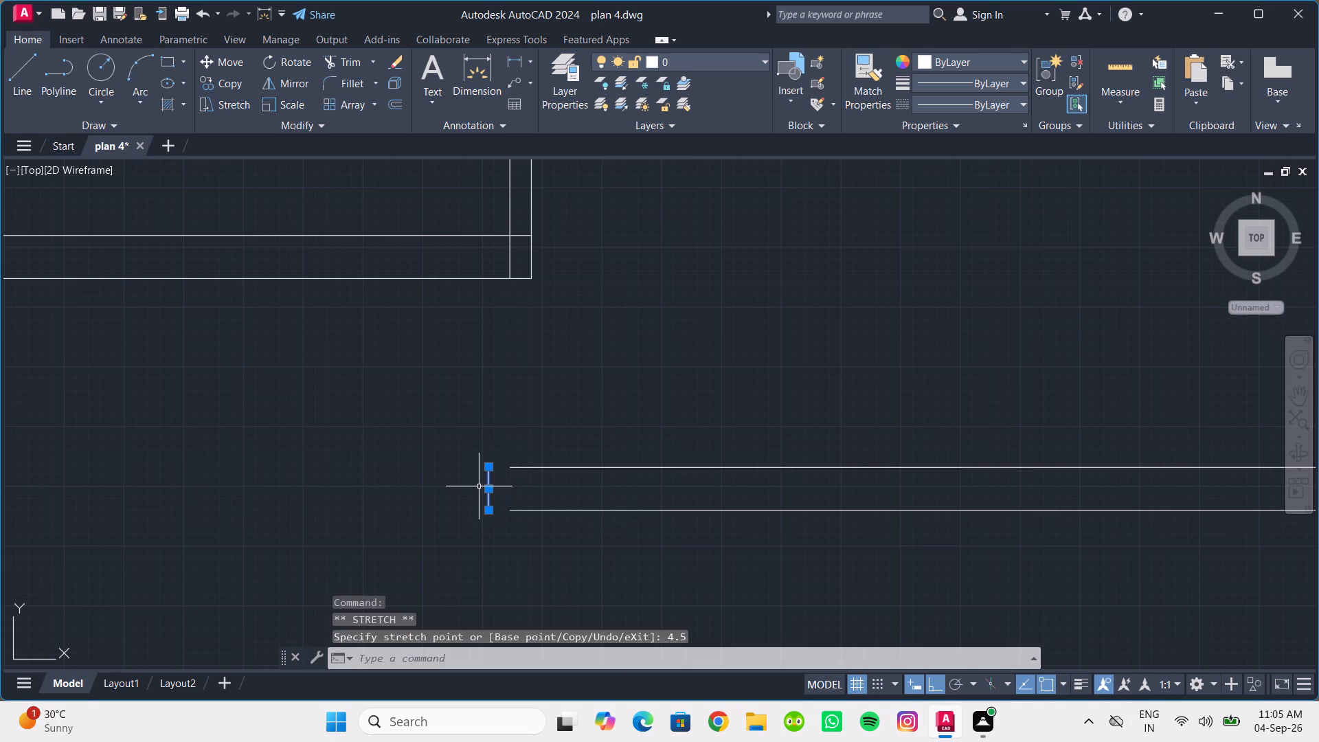
pyautogui.press('Escape')
pyautogui.press('Escape')
# Extend the east cross wall's two lines to meet the shifted end line.
pyautogui.write('ex')
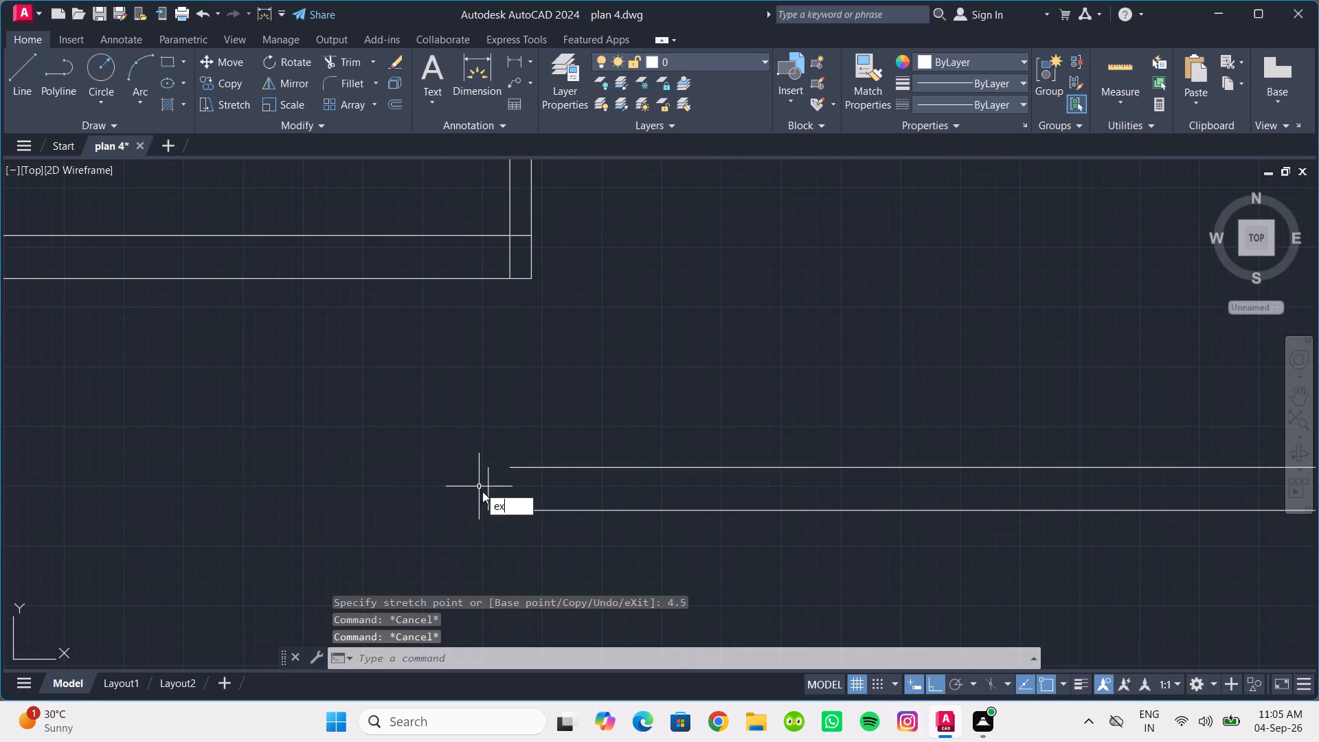
pyautogui.press('Return')
pyautogui.moveTo(533, 524); pyautogui.dragTo(519, 436)
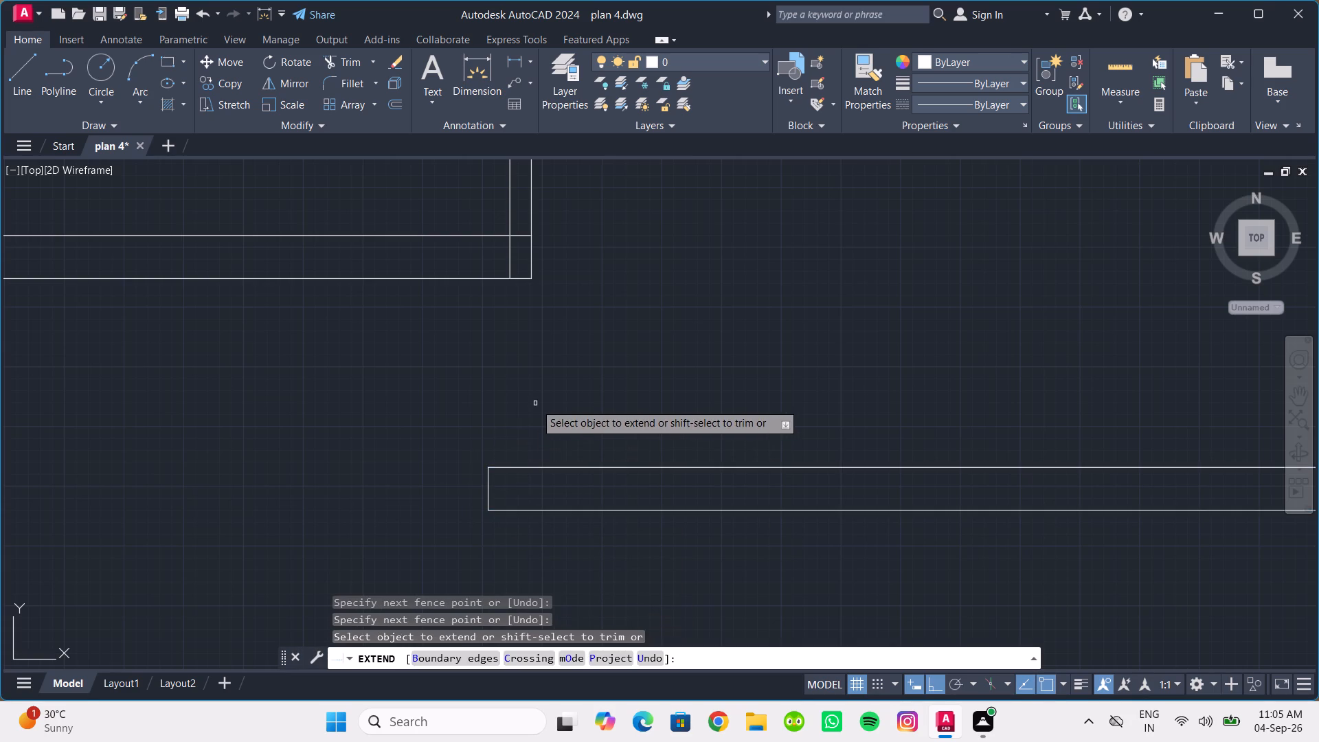
pyautogui.press('Escape')
pyautogui.press('Escape')
# Draw two vertical wall lines joining the west 9" cross wall to the end of the east 9" cross wall.
pyautogui.click(8, 91)
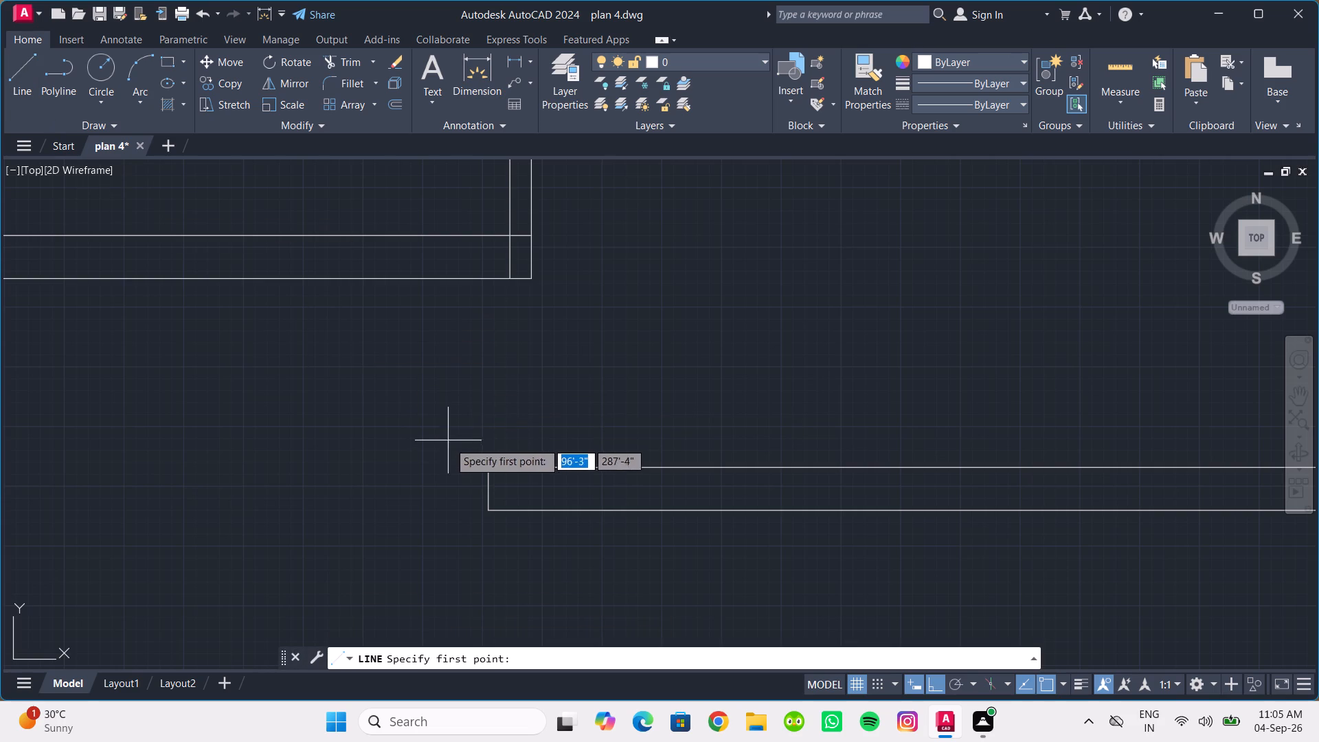
pyautogui.click(488, 466)
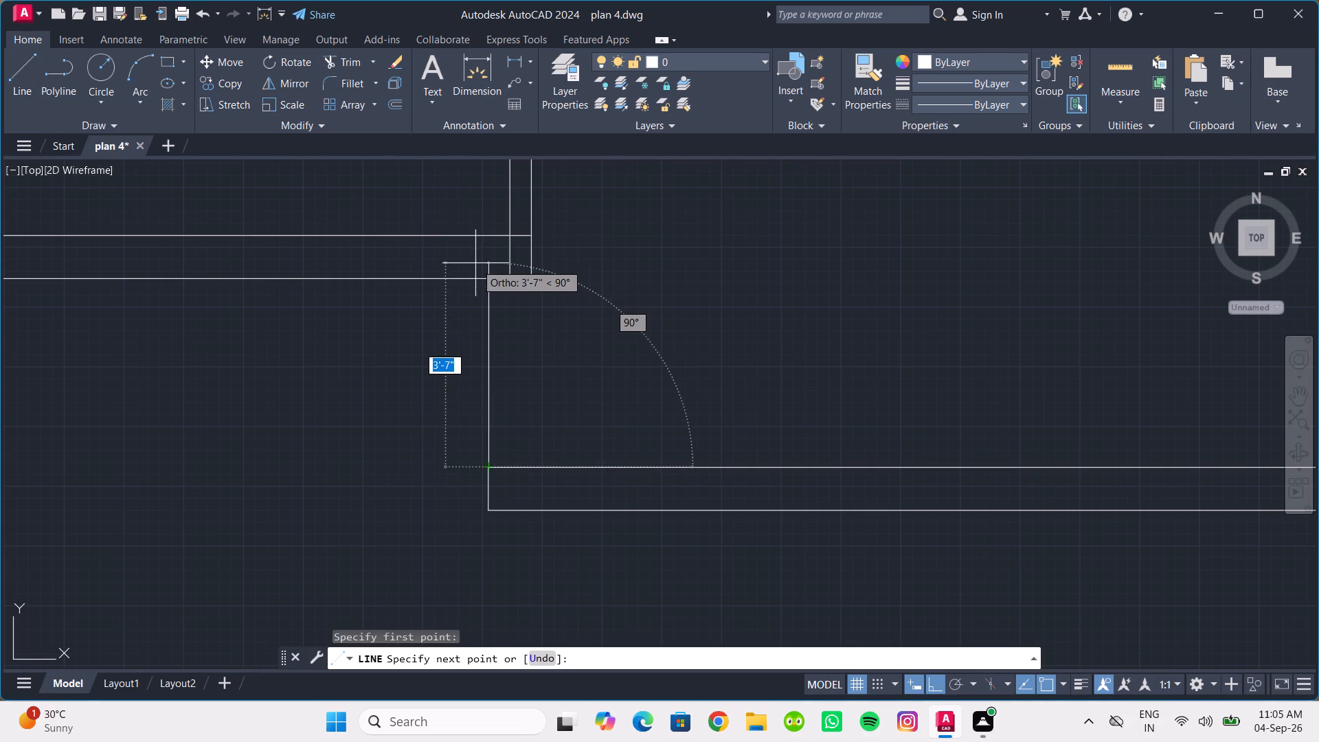
pyautogui.click(489, 280)
pyautogui.press('Escape')
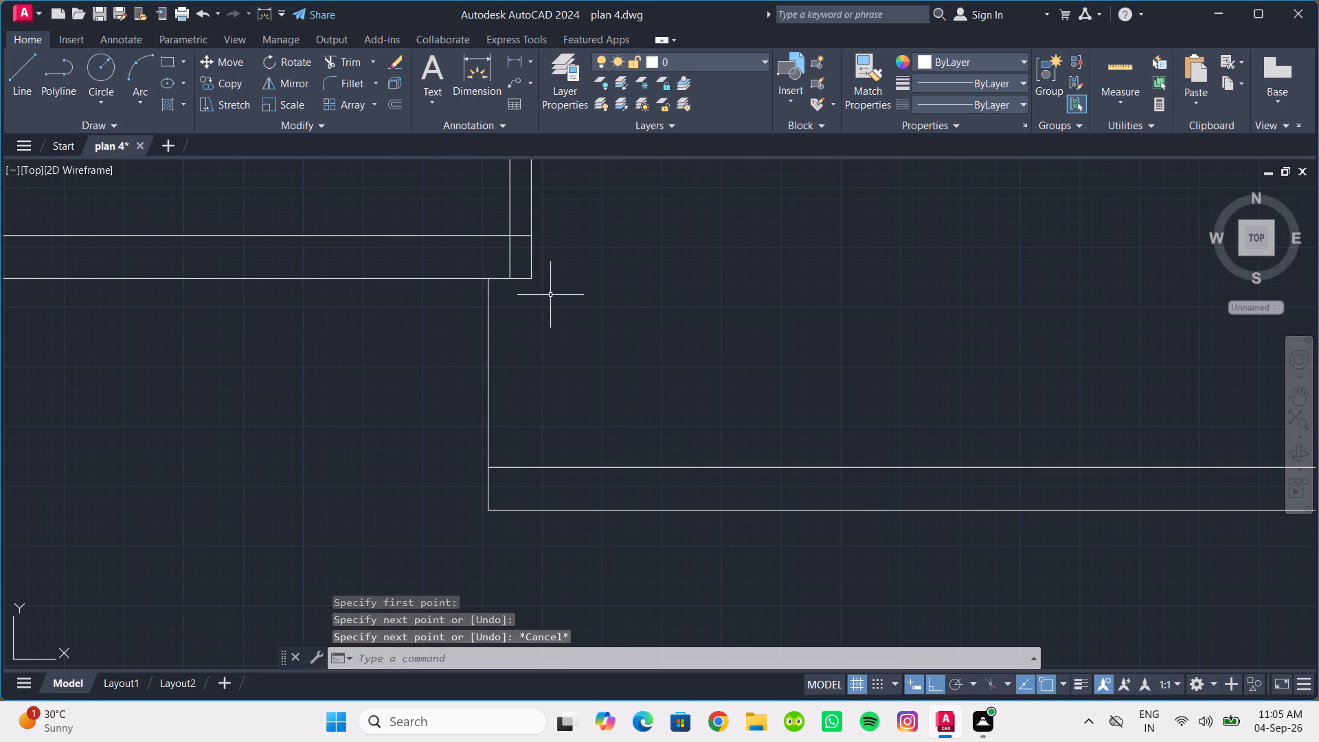
pyautogui.press('v')
pyautogui.press('Escape')
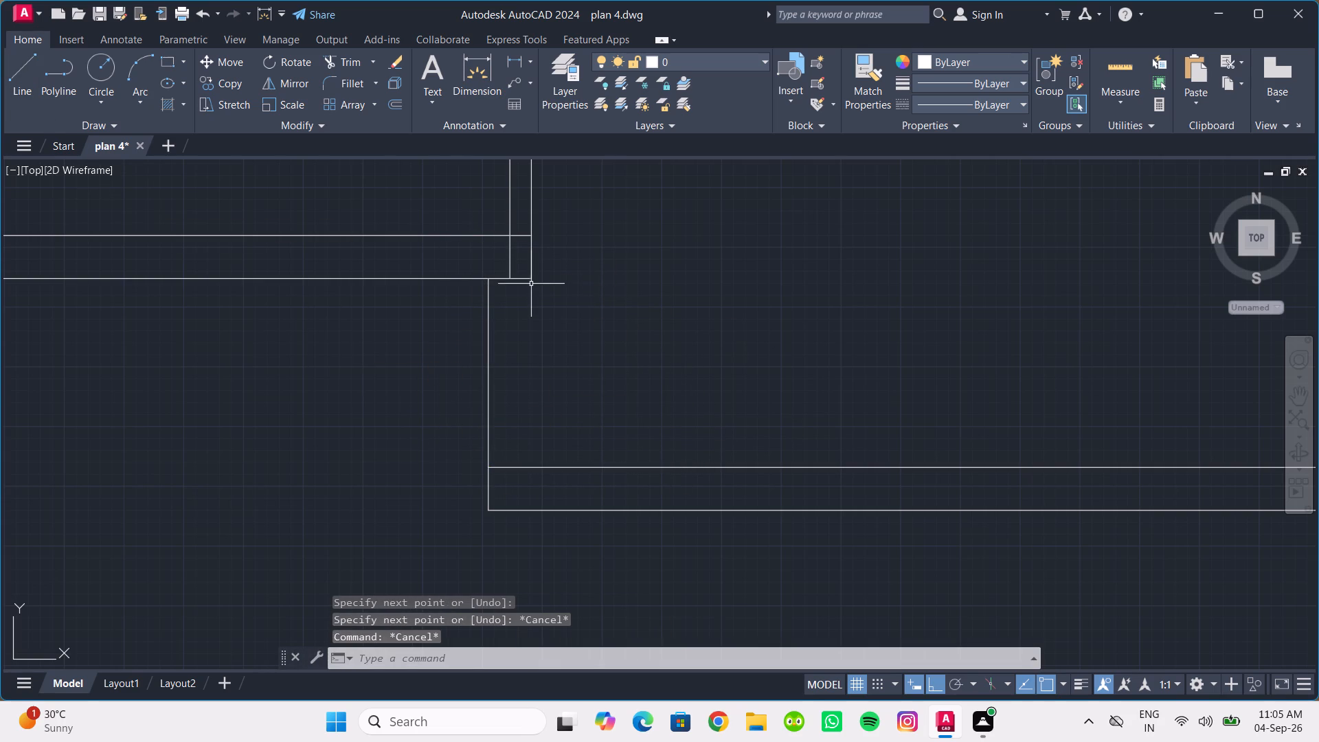
pyautogui.press('space')
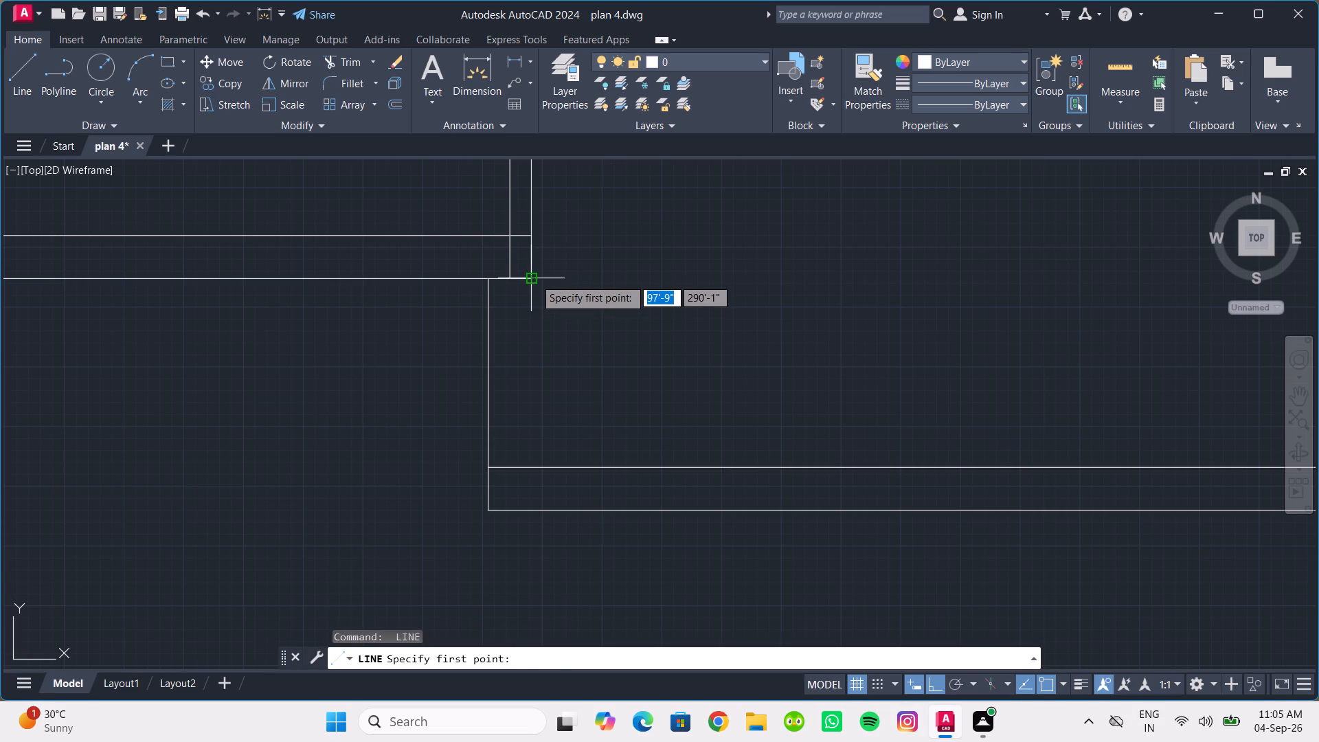
pyautogui.click(534, 278)
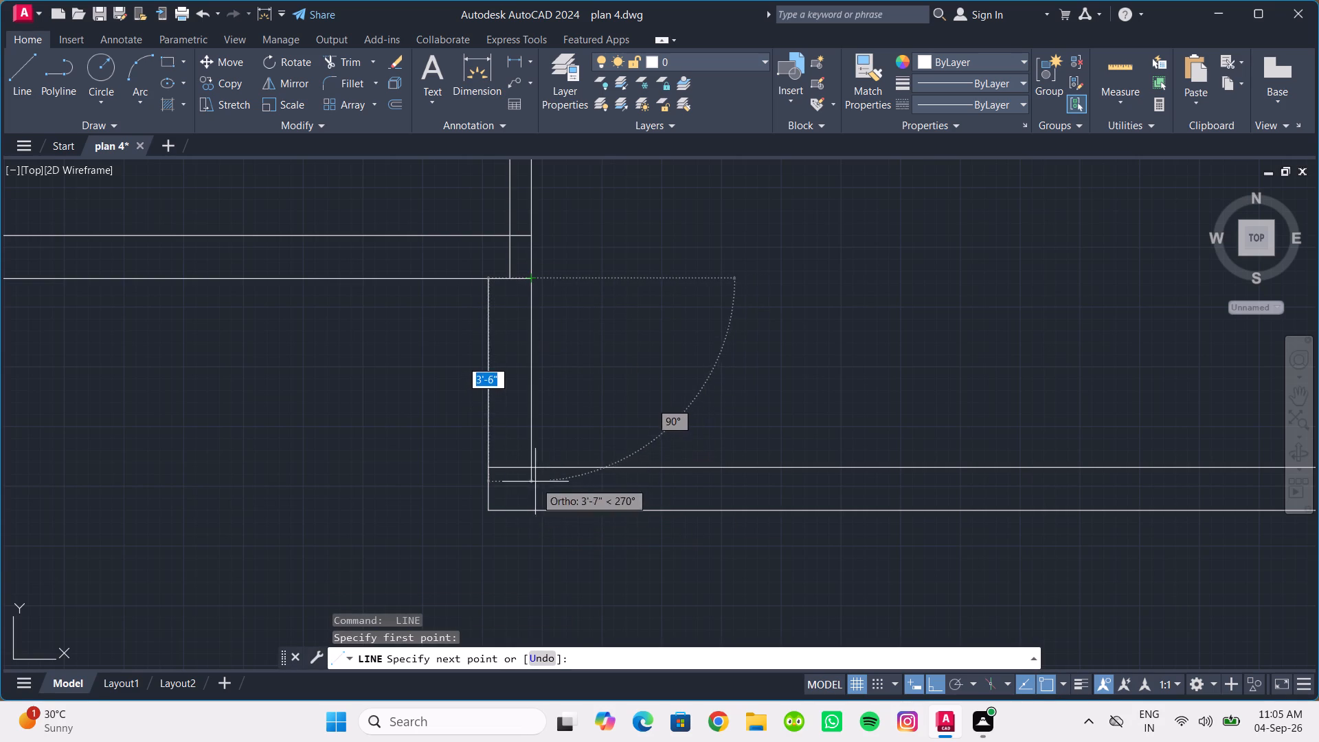
pyautogui.click(531, 463)
pyautogui.press('Escape')
# Trim the overlapping lines where the west cross wall meets the inner partition and the new vertical wall.
pyautogui.scroll(-2, 569, 408)
pyautogui.moveTo(569, 408); pyautogui.dragTo(568, 445, button='middle')
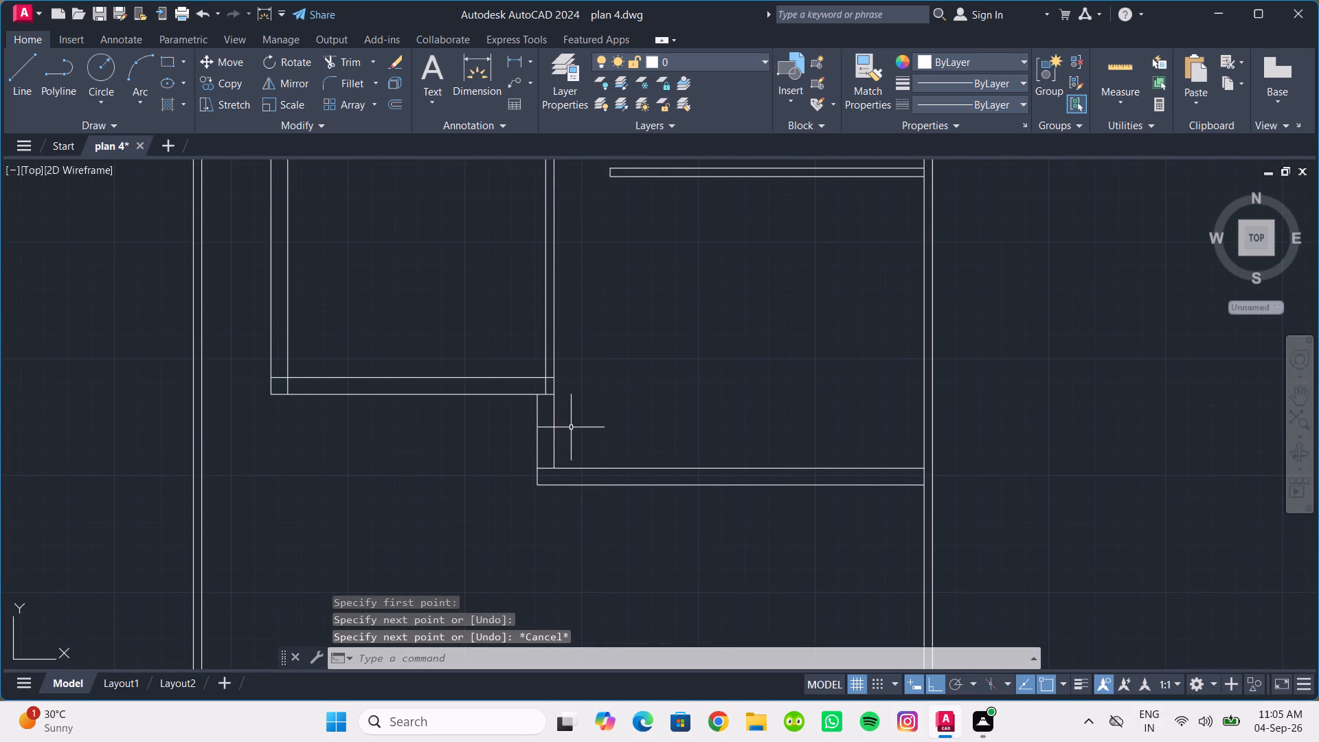
pyautogui.scroll(1, 568, 422)
pyautogui.moveTo(565, 420); pyautogui.dragTo(570, 446, button='middle')
pyautogui.scroll(1, 558, 440)
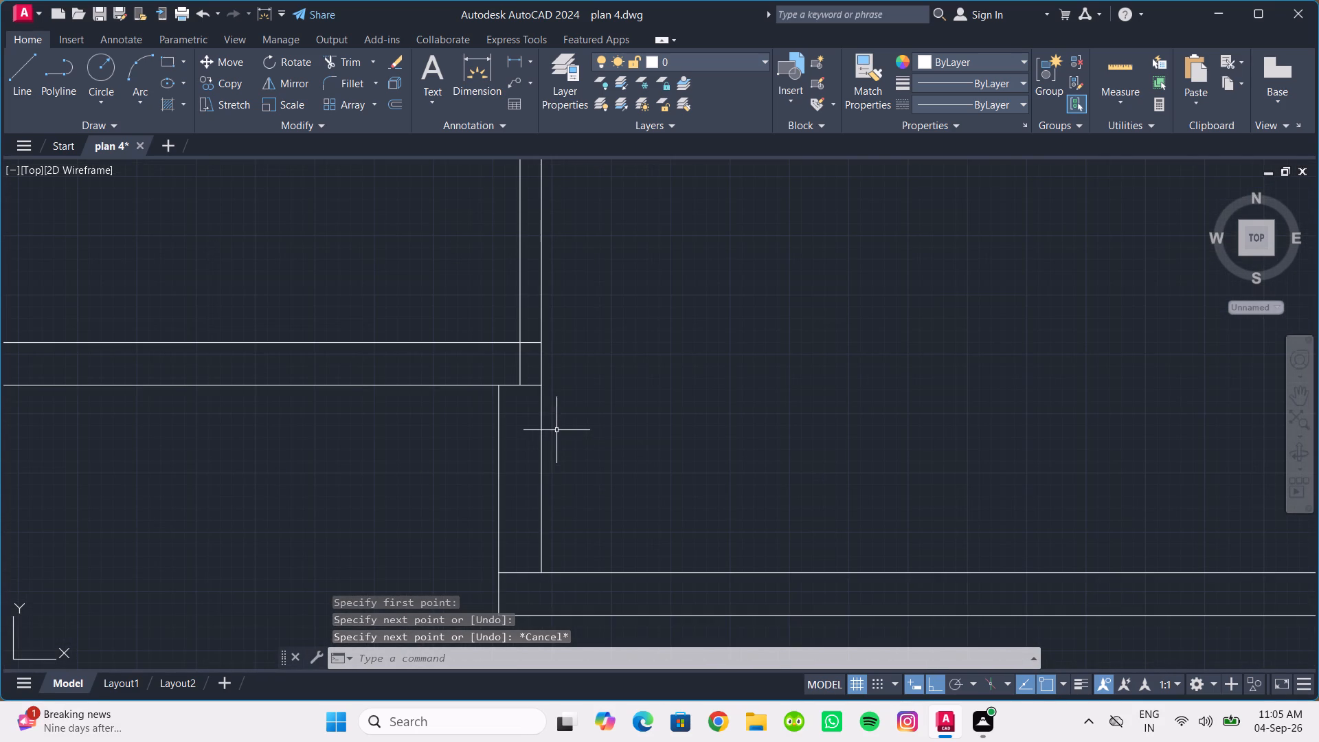
pyautogui.press('Escape')
pyautogui.write('tr')
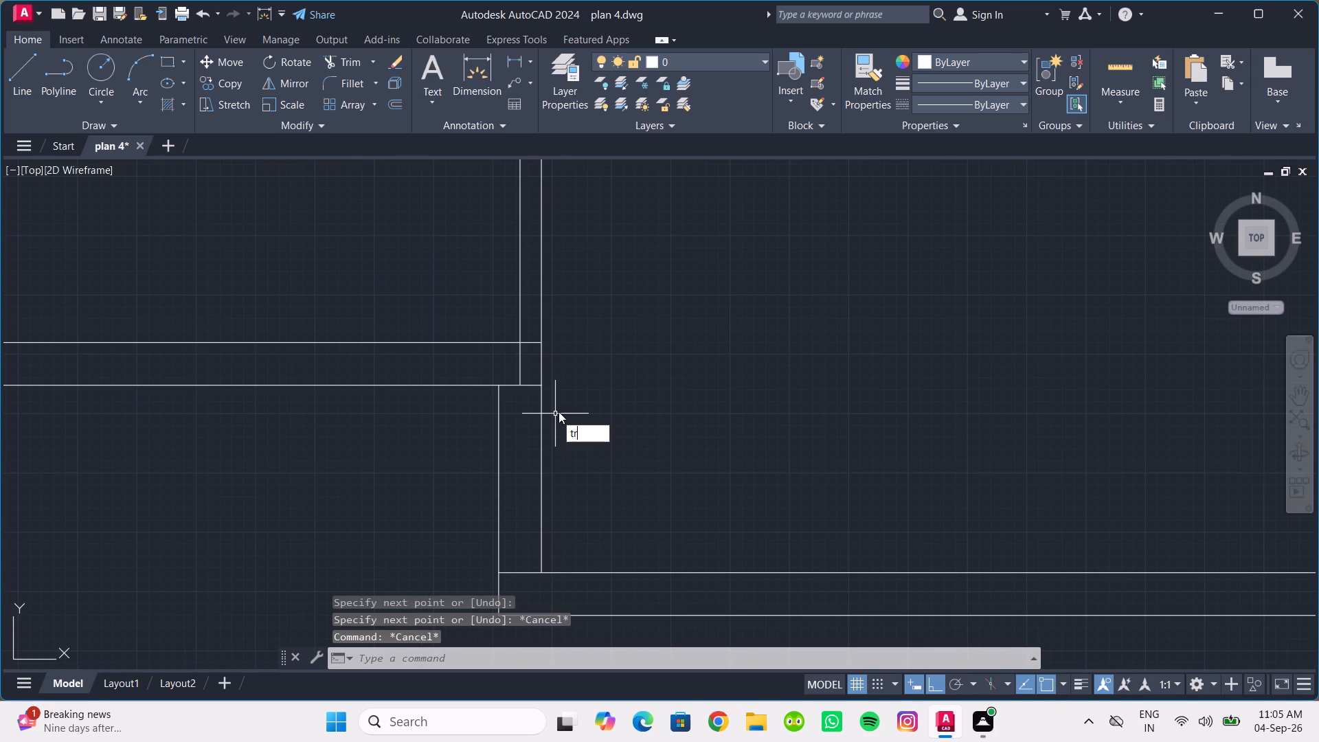
pyautogui.press('Return')
pyautogui.scroll(1, 516, 419)
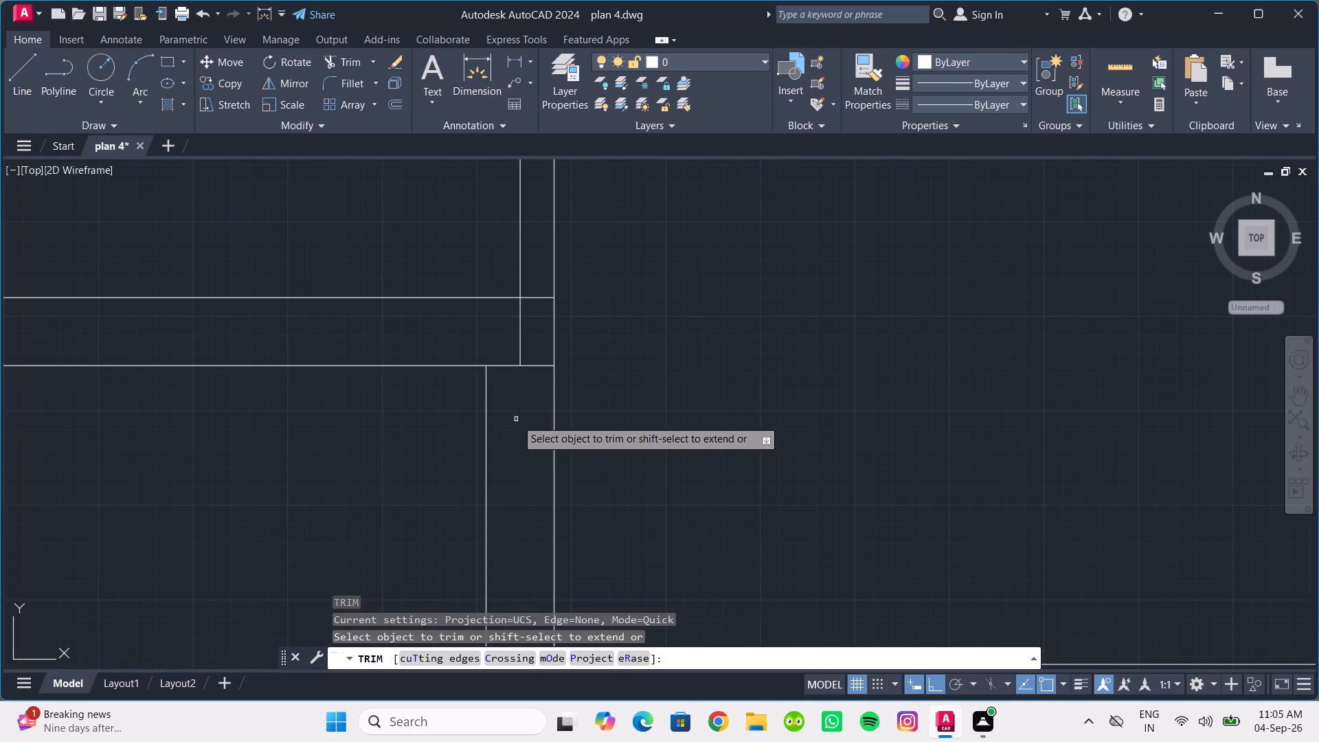
pyautogui.moveTo(506, 333); pyautogui.dragTo(525, 333)
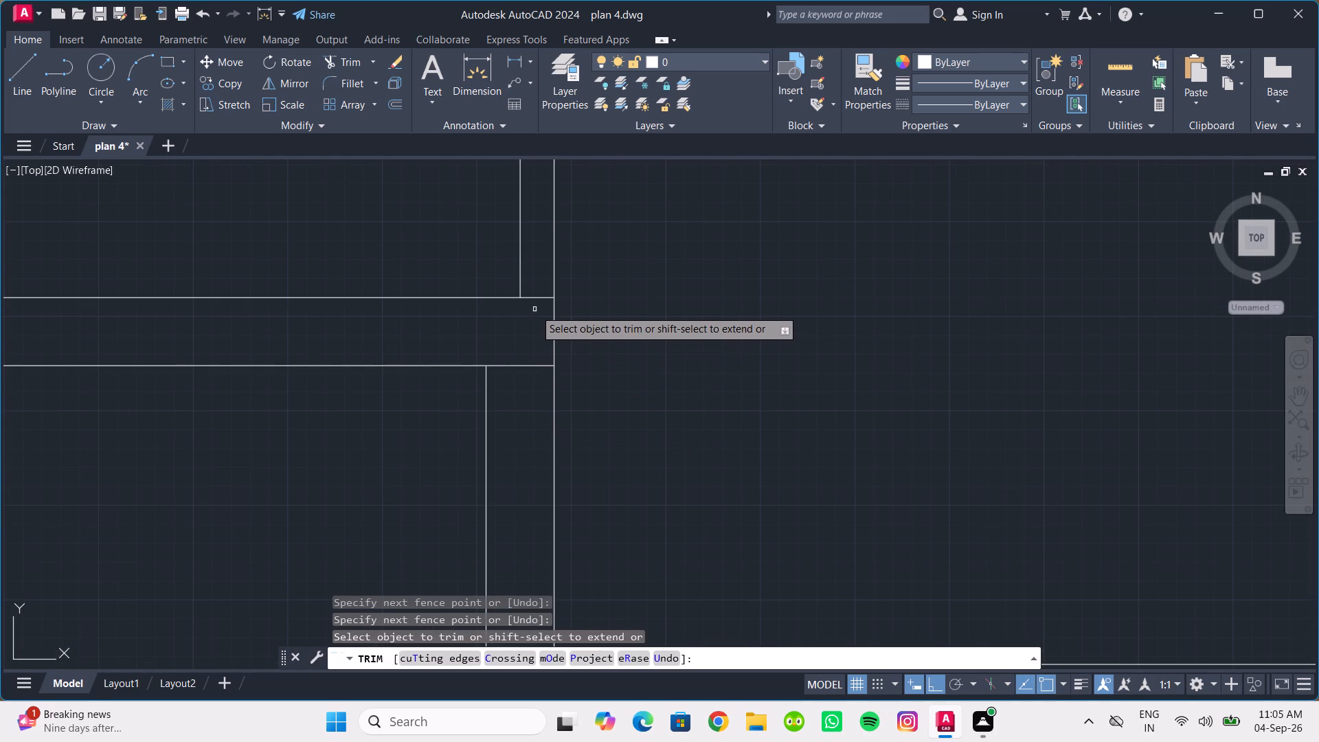
pyautogui.moveTo(537, 306); pyautogui.dragTo(537, 276)
pyautogui.moveTo(536, 335); pyautogui.dragTo(532, 379)
# Trim the east cross wall's upper line inside its junction with the new vertical wall.
pyautogui.scroll(-1, 551, 379)
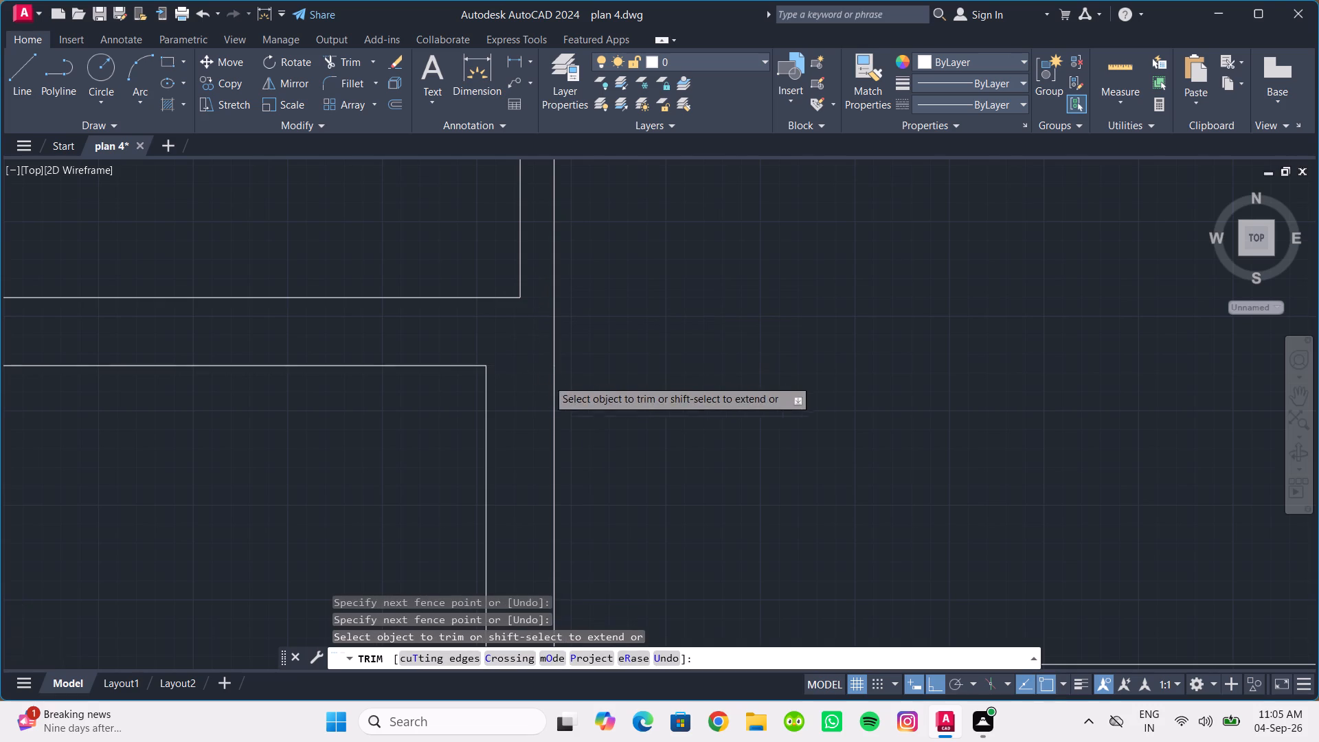
pyautogui.scroll(-2, 556, 380)
pyautogui.scroll(-1, 612, 413)
pyautogui.moveTo(612, 413); pyautogui.dragTo(598, 406, button='middle')
pyautogui.scroll(2, 572, 447)
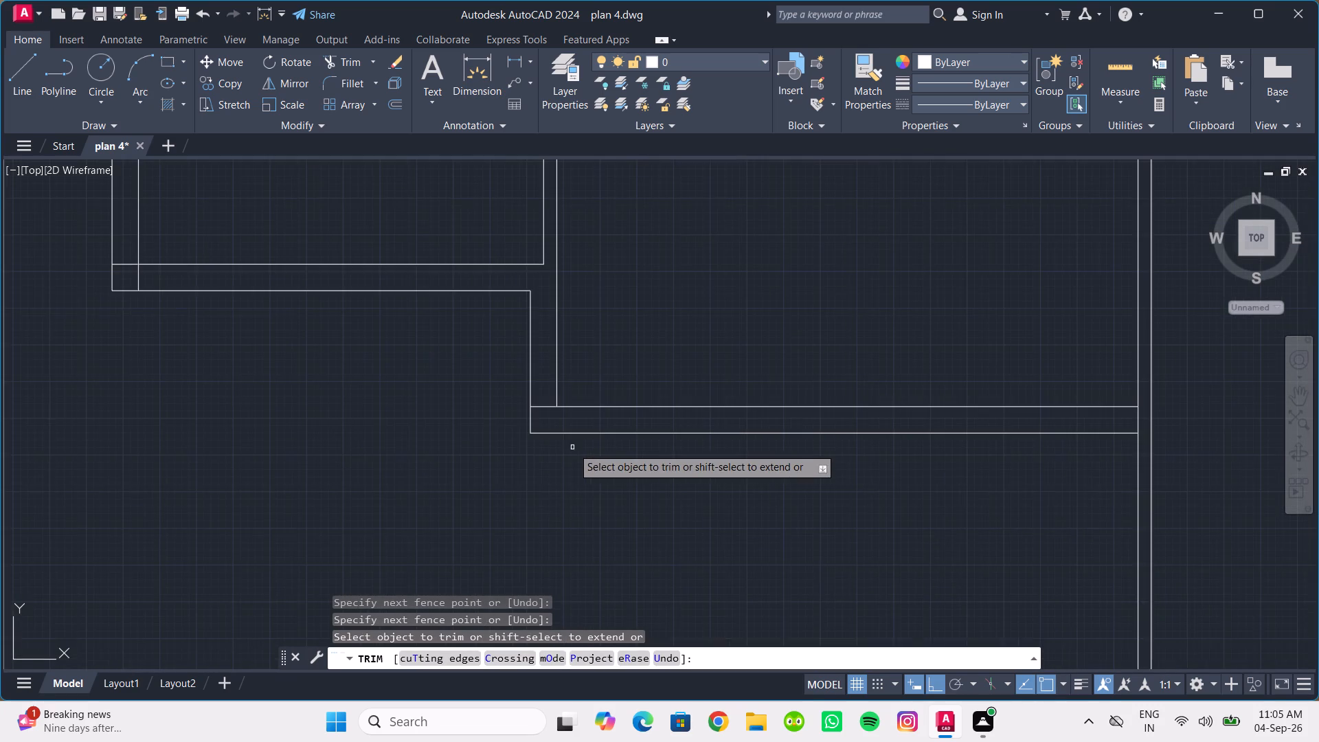
pyautogui.moveTo(572, 448); pyautogui.dragTo(578, 495, button='middle')
pyautogui.scroll(1, 559, 462)
pyautogui.moveTo(549, 461); pyautogui.dragTo(545, 416)
# Trim the overlapping lines at the southwest corner of the west cross wall.
pyautogui.scroll(-3, 634, 382)
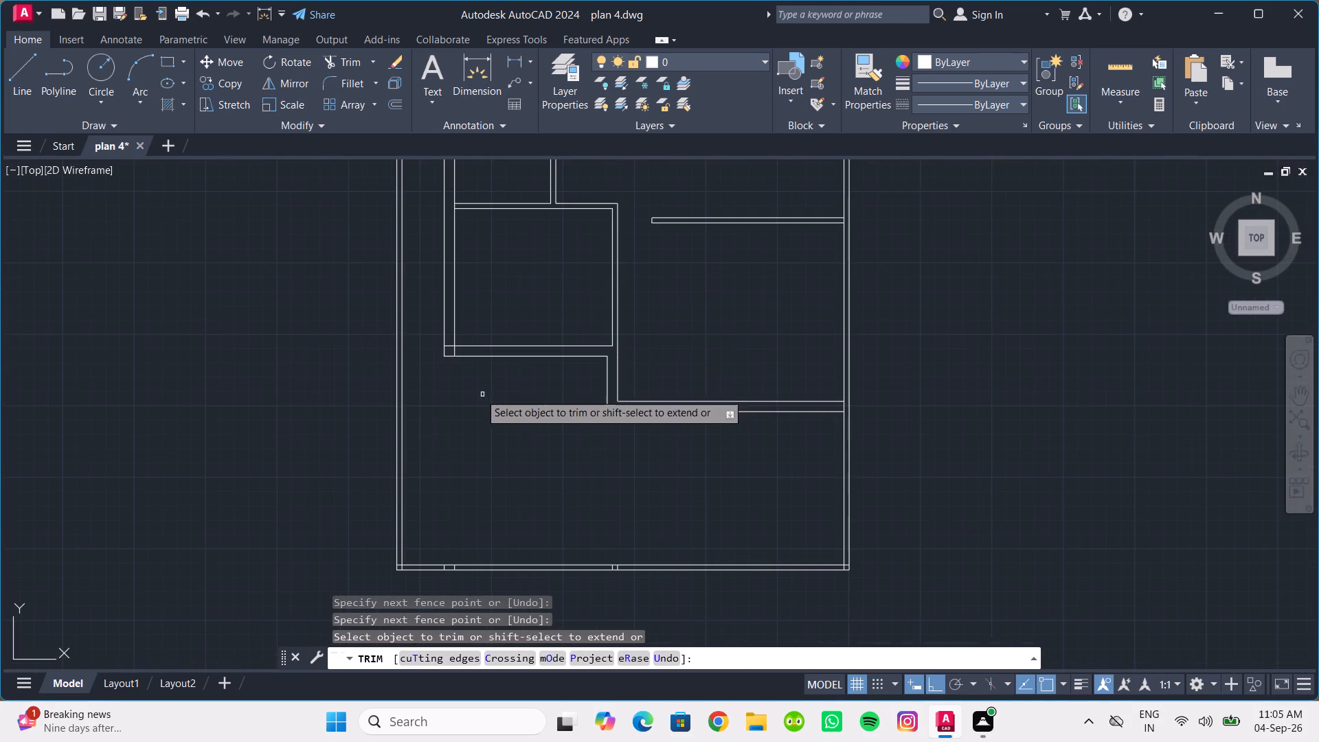
pyautogui.moveTo(476, 390); pyautogui.dragTo(488, 429, button='middle')
pyautogui.scroll(3, 445, 403)
pyautogui.moveTo(495, 324); pyautogui.dragTo(497, 326)
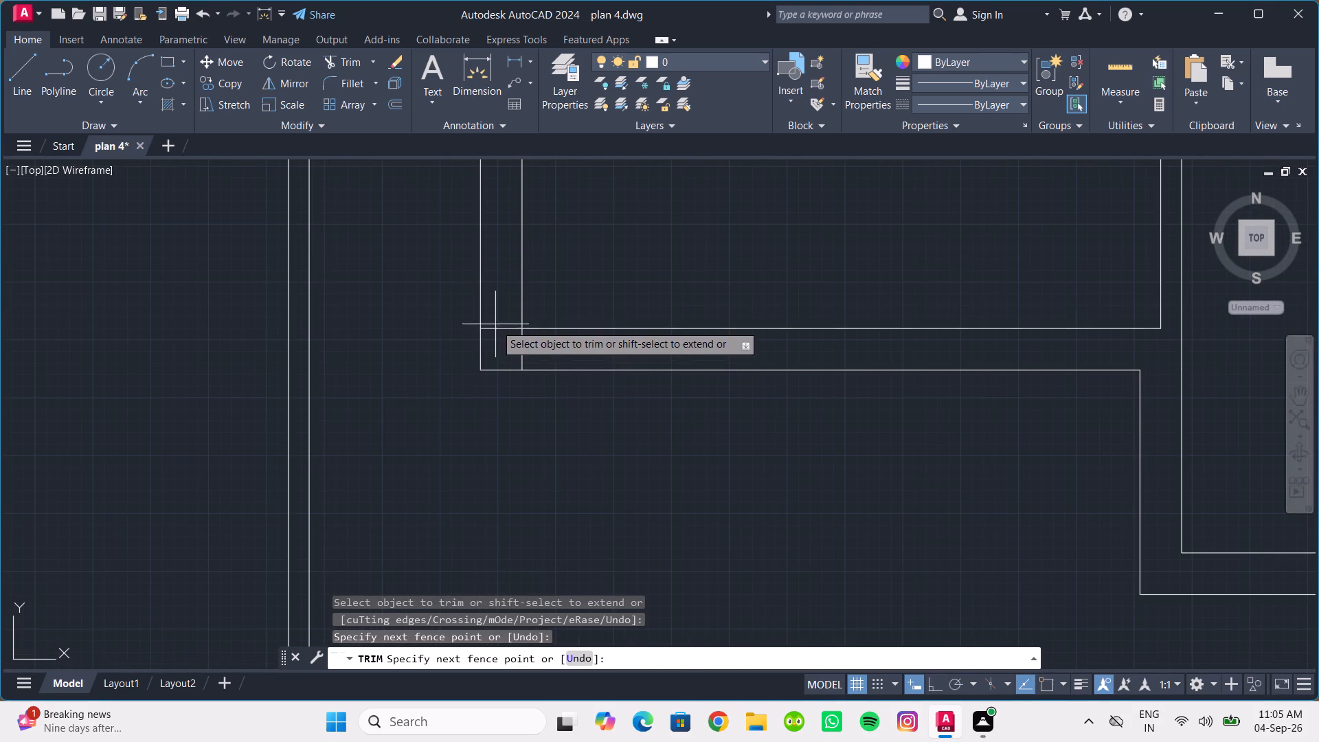
pyautogui.moveTo(497, 326); pyautogui.dragTo(548, 352)
# Trim the overlap at the building's southwest outer corner and the west partition's leftover stubs inside the bottom wall.
pyautogui.scroll(-4, 568, 355)
pyautogui.scroll(-1, 591, 414)
pyautogui.moveTo(540, 449); pyautogui.dragTo(494, 471, button='middle')
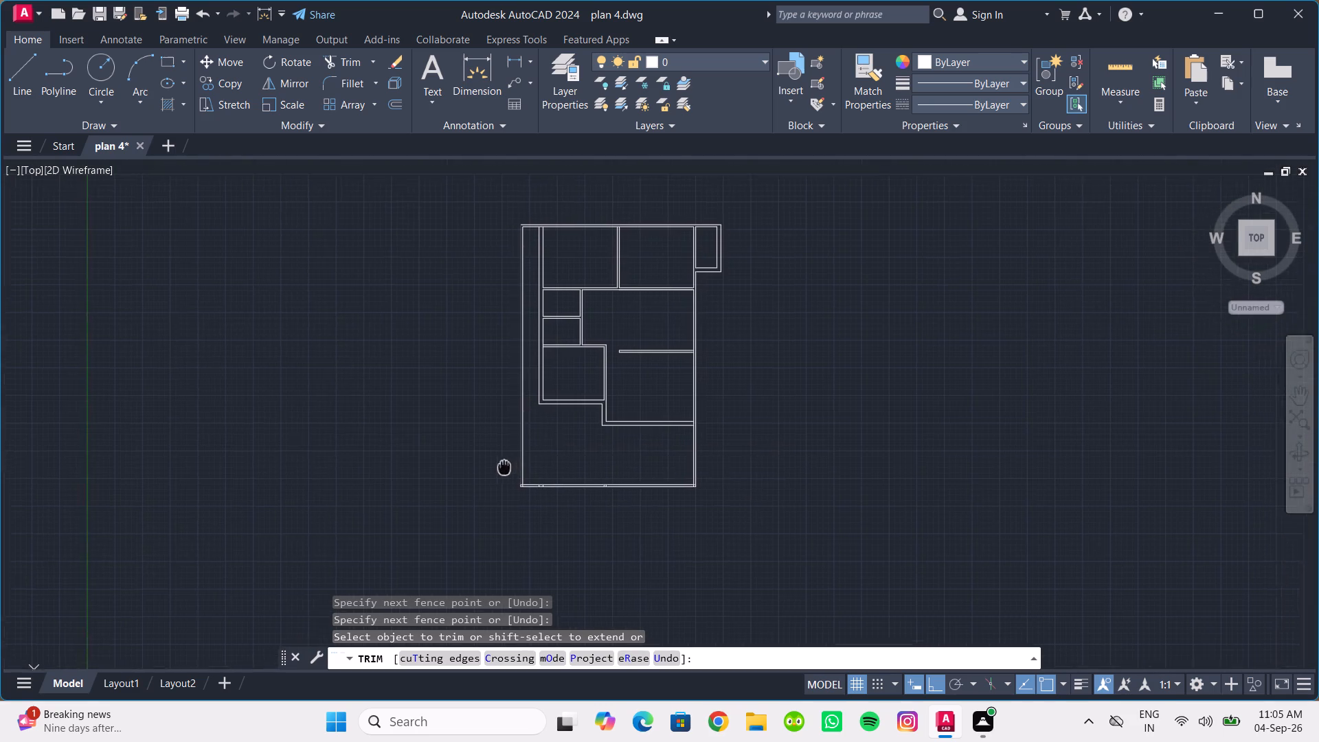
pyautogui.moveTo(494, 471); pyautogui.dragTo(390, 488, button='middle')
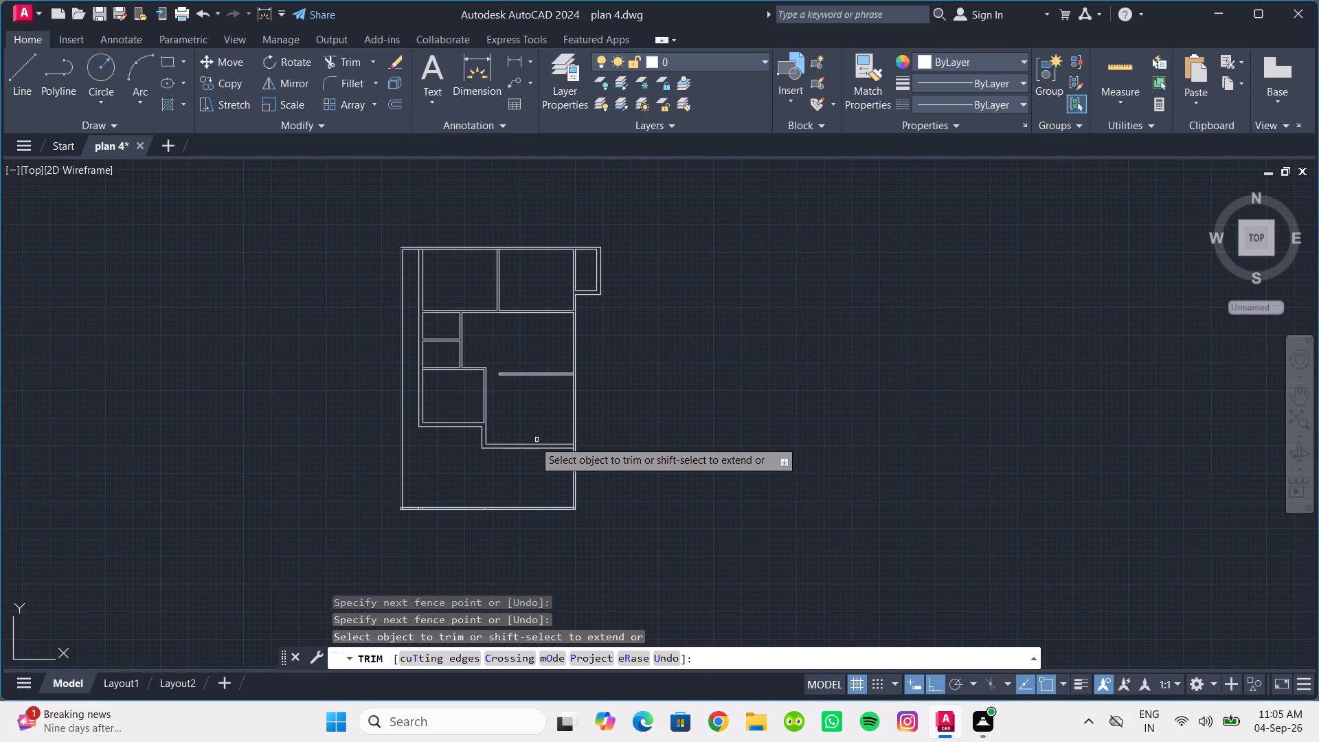
pyautogui.scroll(1, 522, 459)
pyautogui.moveTo(522, 459); pyautogui.dragTo(480, 447, button='middle')
pyautogui.moveTo(500, 460); pyautogui.dragTo(489, 433, button='middle')
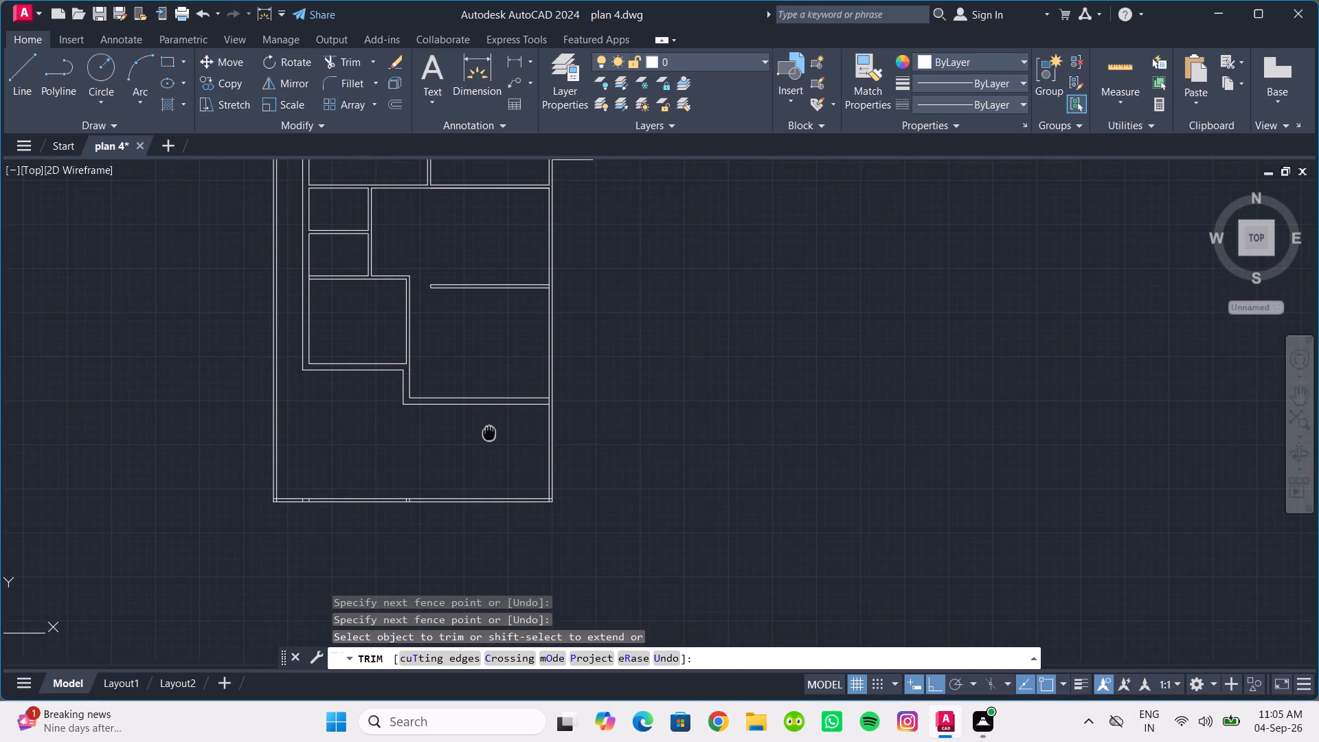
pyautogui.moveTo(489, 433); pyautogui.dragTo(489, 431, button='middle')
pyautogui.middleClick(489, 430)
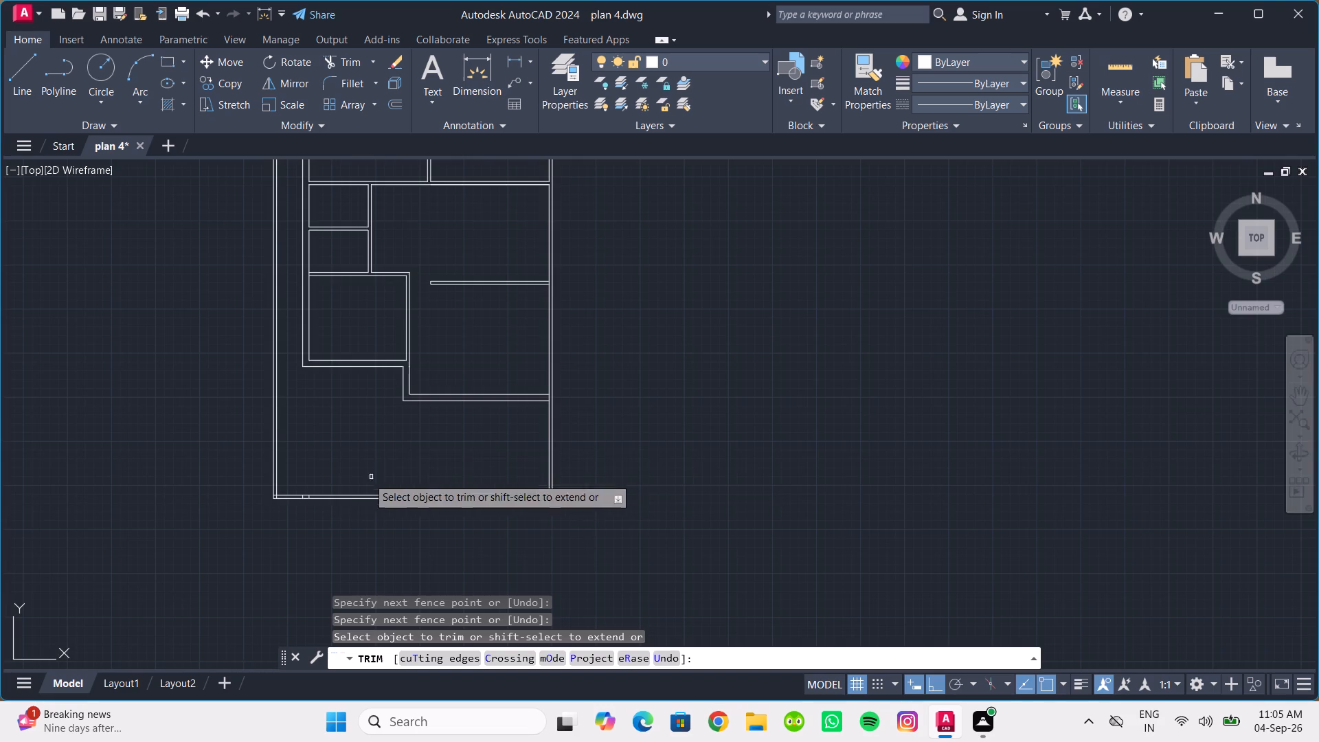
pyautogui.scroll(4, 289, 495)
pyautogui.moveTo(274, 497); pyautogui.dragTo(307, 440, button='middle')
pyautogui.scroll(1, 291, 460)
pyautogui.scroll(1, 203, 460)
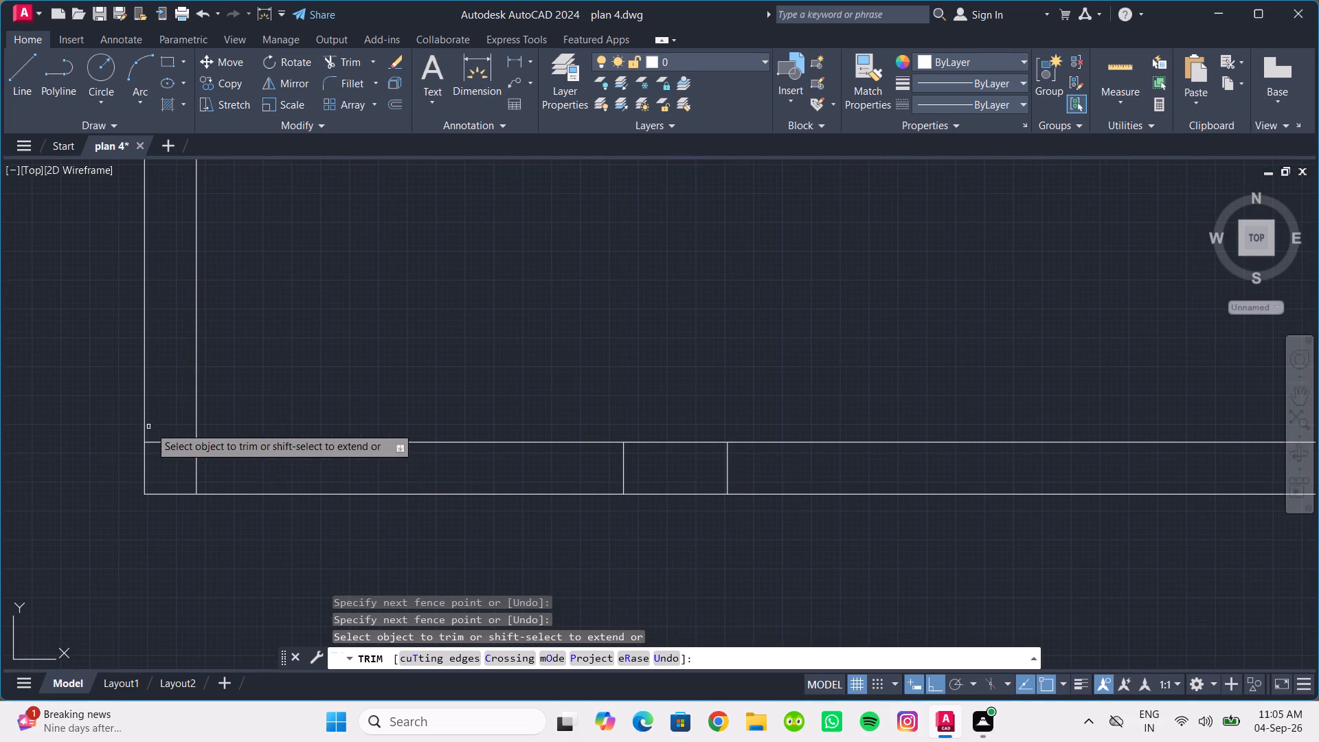
pyautogui.moveTo(160, 427); pyautogui.dragTo(755, 458)
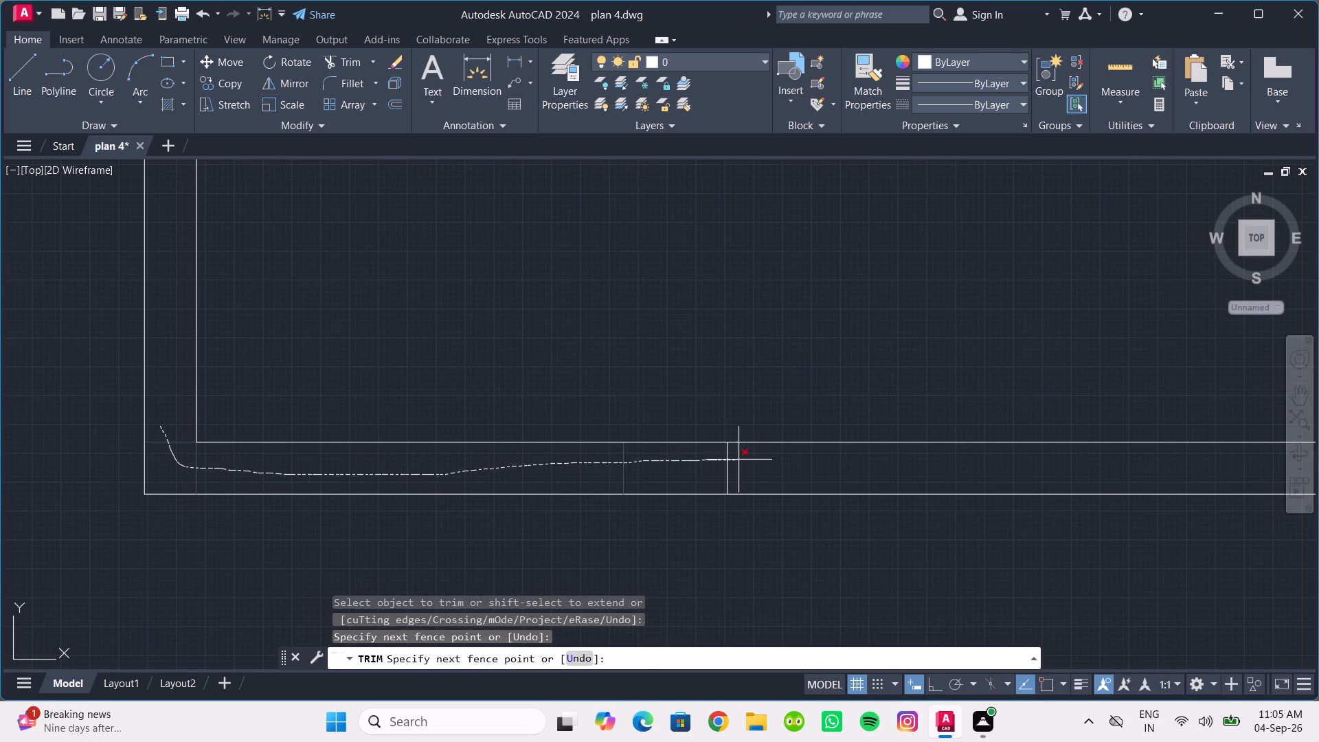
pyautogui.moveTo(755, 458); pyautogui.dragTo(822, 456)
# Trim the middle partition's two leftover stubs out of the bottom wall.
pyautogui.scroll(-7, 855, 459)
pyautogui.moveTo(850, 475); pyautogui.dragTo(482, 487, button='middle')
pyautogui.scroll(1, 735, 481)
pyautogui.scroll(5, 639, 491)
pyautogui.moveTo(322, 422); pyautogui.dragTo(367, 420)
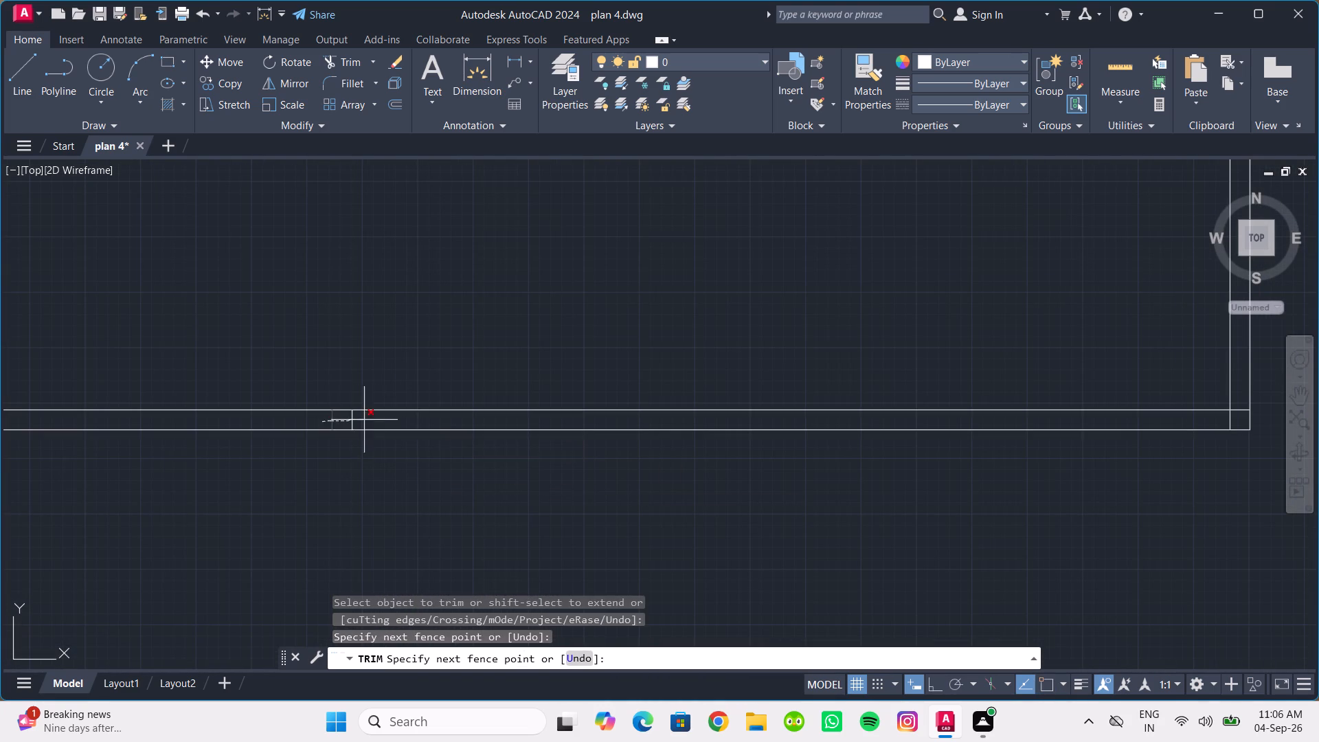
pyautogui.moveTo(367, 420); pyautogui.dragTo(383, 420)
# Trim the overlapping inner wall lines at the building's southeast outer corner.
pyautogui.scroll(-4, 520, 469)
pyautogui.scroll(3, 691, 477)
pyautogui.scroll(4, 511, 480)
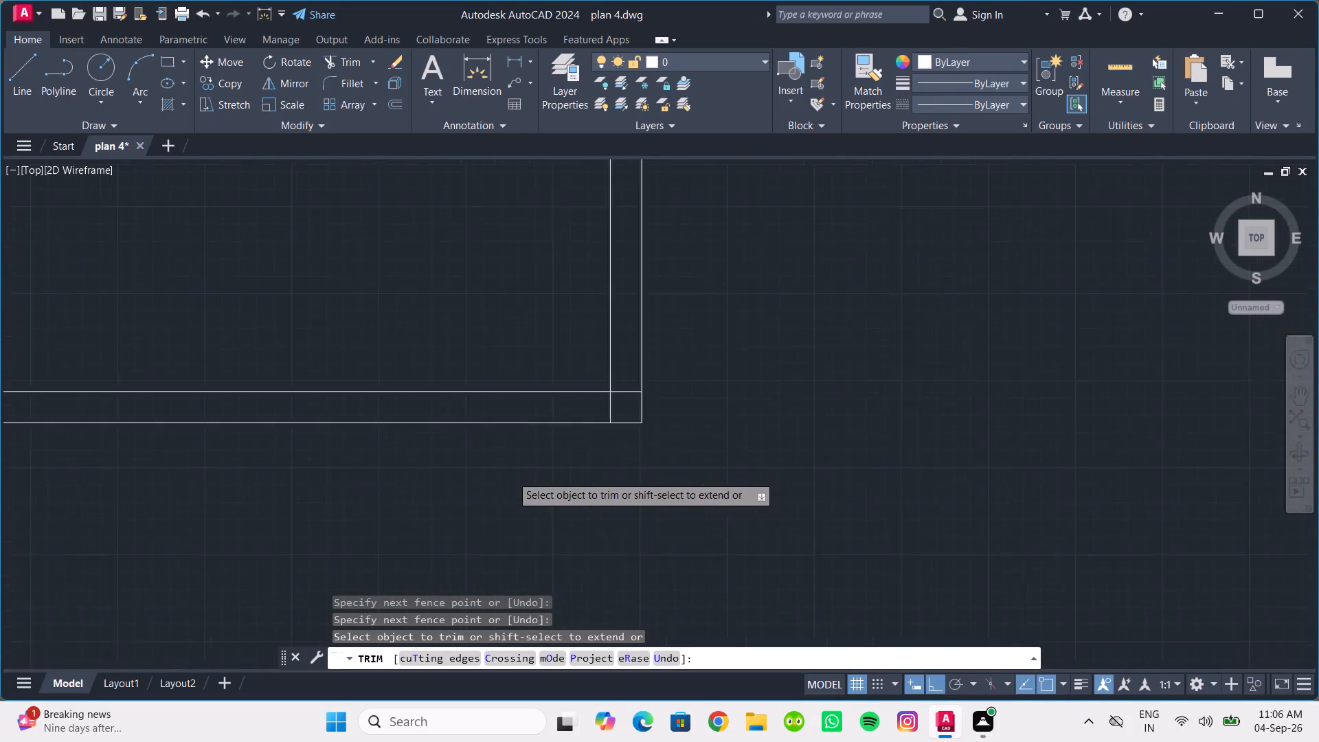
pyautogui.moveTo(635, 375); pyautogui.dragTo(712, 362)
pyautogui.moveTo(699, 362); pyautogui.dragTo(700, 322)
# Trim the outer east wall's inner line where the east 9" cross wall joins it.
pyautogui.scroll(-4, 712, 421)
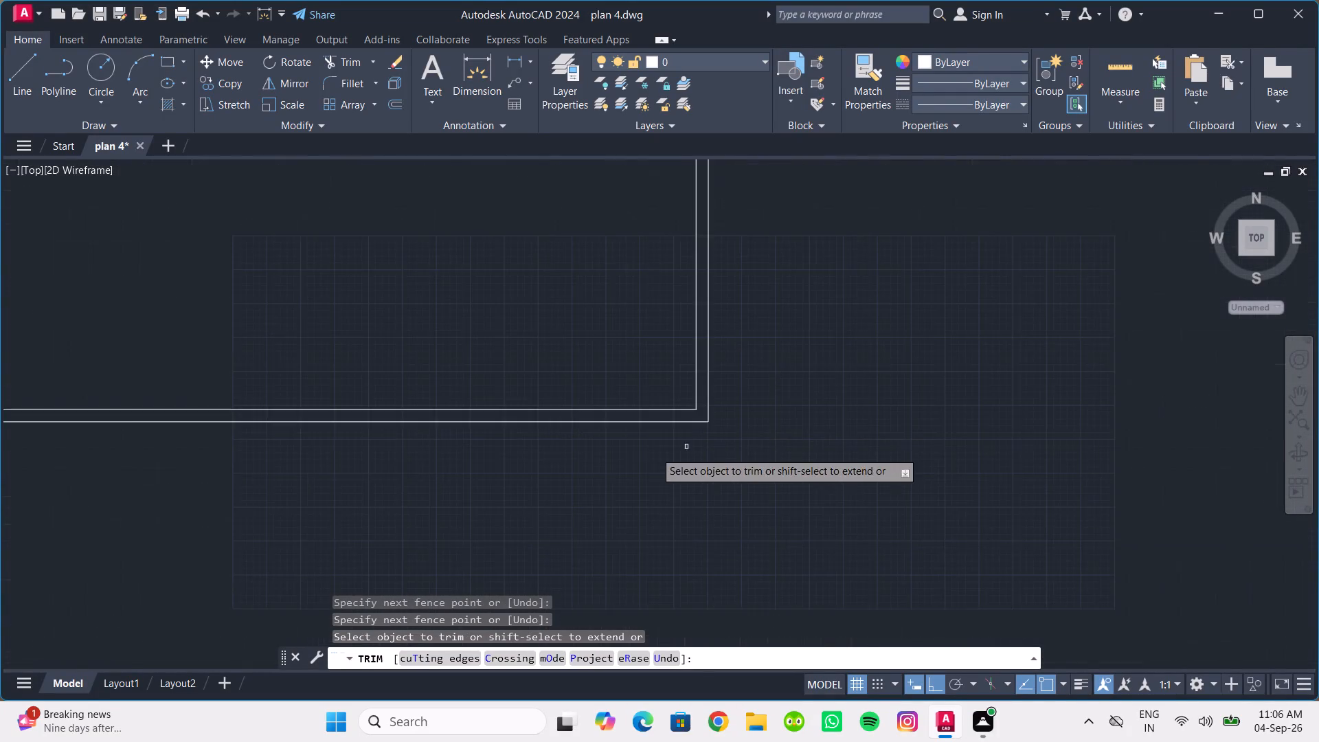
pyautogui.scroll(-3, 630, 468)
pyautogui.moveTo(626, 473); pyautogui.dragTo(659, 517, button='middle')
pyautogui.scroll(-2, 607, 411)
pyautogui.moveTo(607, 411); pyautogui.dragTo(607, 453, button='middle')
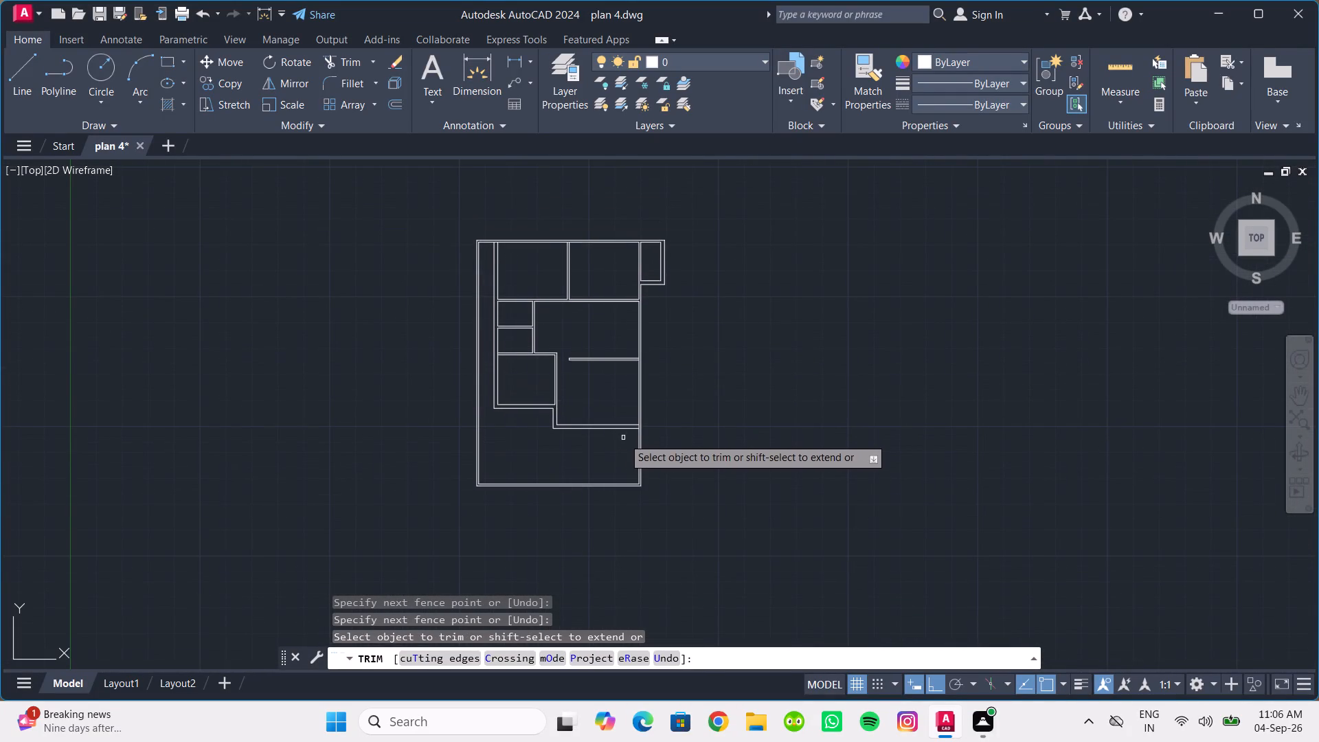
pyautogui.scroll(4, 647, 427)
pyautogui.scroll(3, 576, 433)
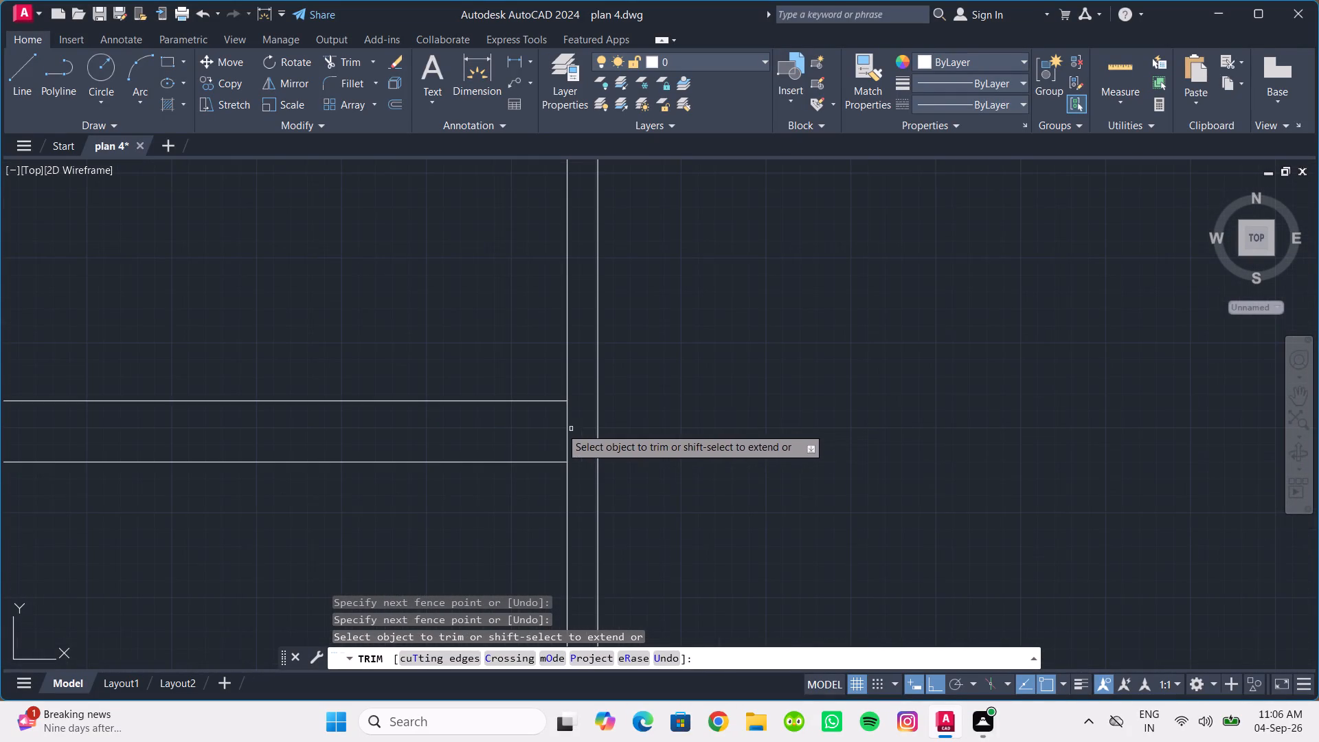
pyautogui.moveTo(540, 427); pyautogui.dragTo(576, 424)
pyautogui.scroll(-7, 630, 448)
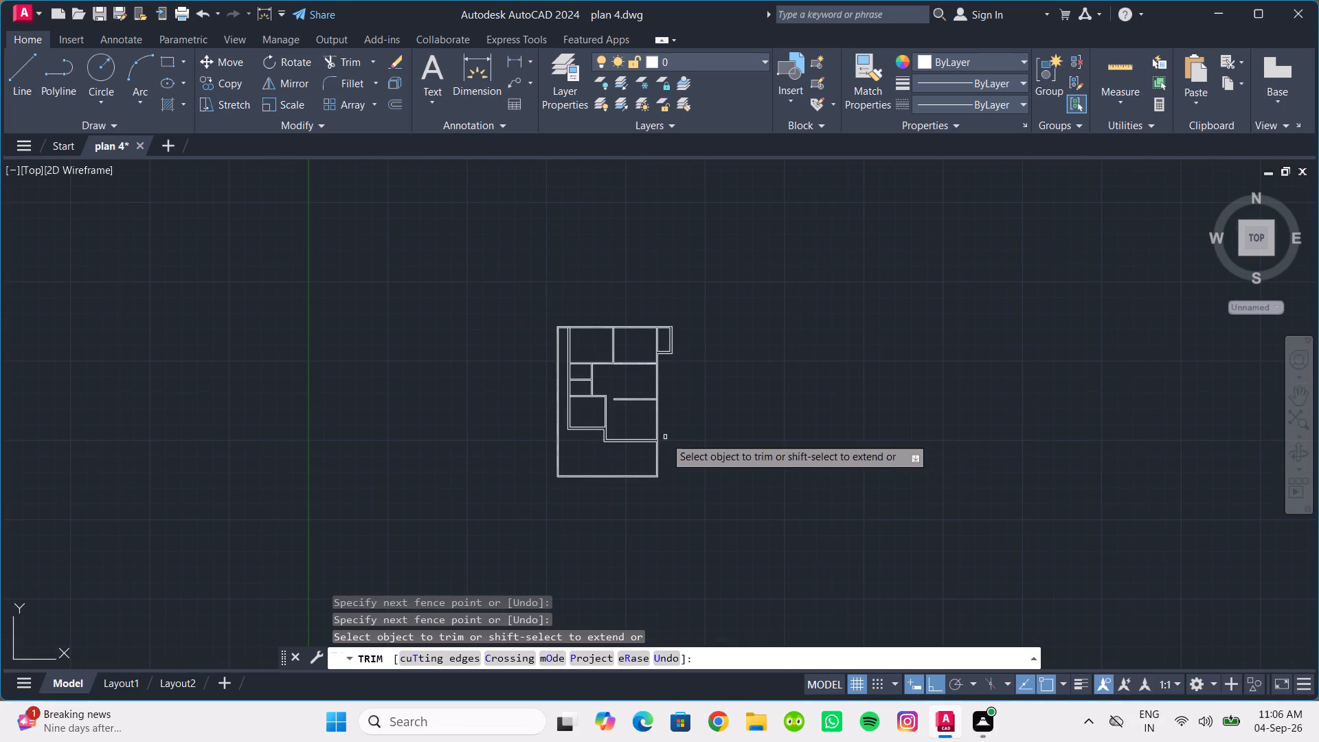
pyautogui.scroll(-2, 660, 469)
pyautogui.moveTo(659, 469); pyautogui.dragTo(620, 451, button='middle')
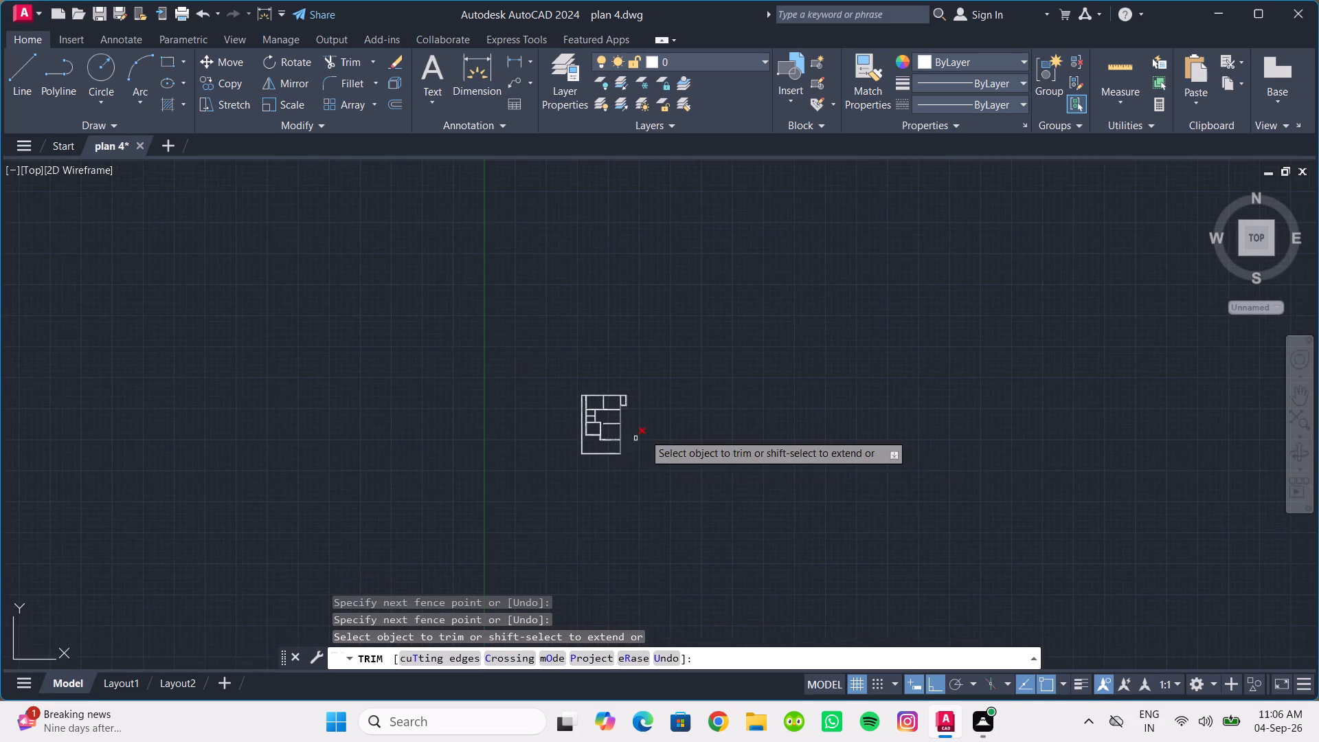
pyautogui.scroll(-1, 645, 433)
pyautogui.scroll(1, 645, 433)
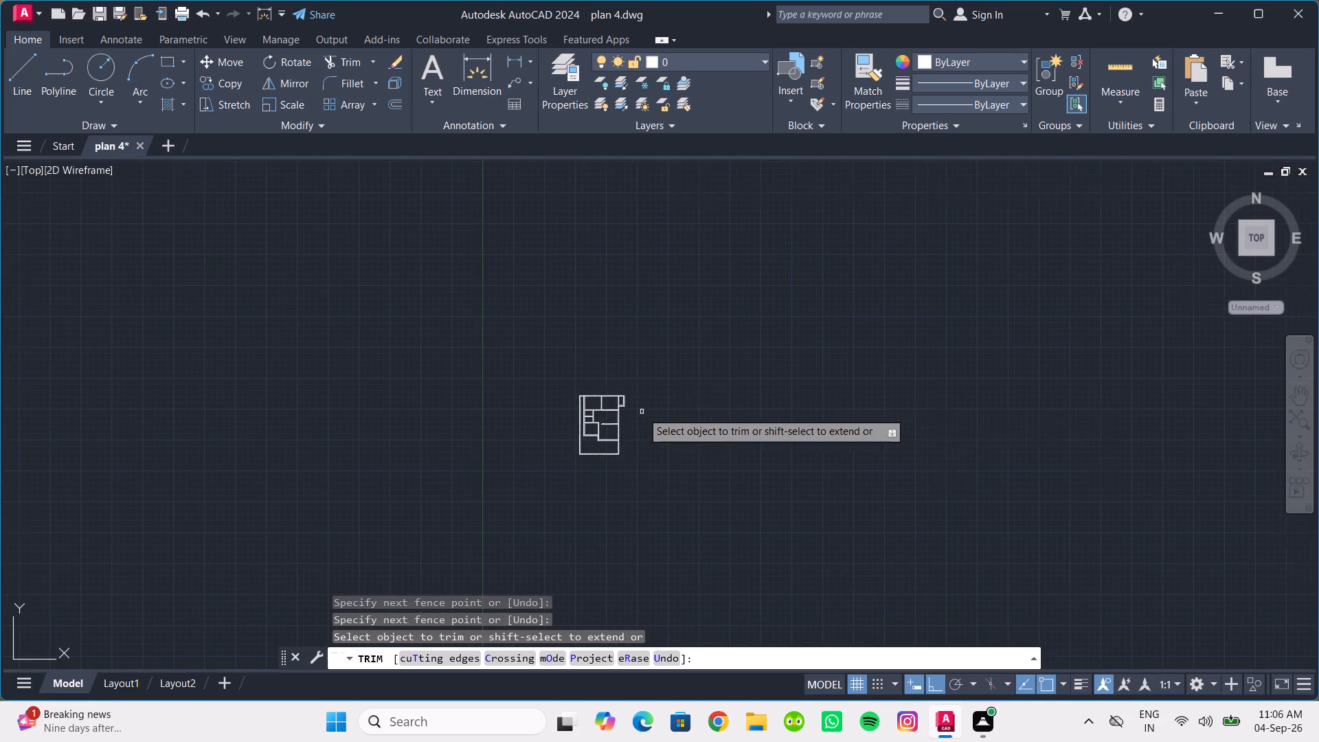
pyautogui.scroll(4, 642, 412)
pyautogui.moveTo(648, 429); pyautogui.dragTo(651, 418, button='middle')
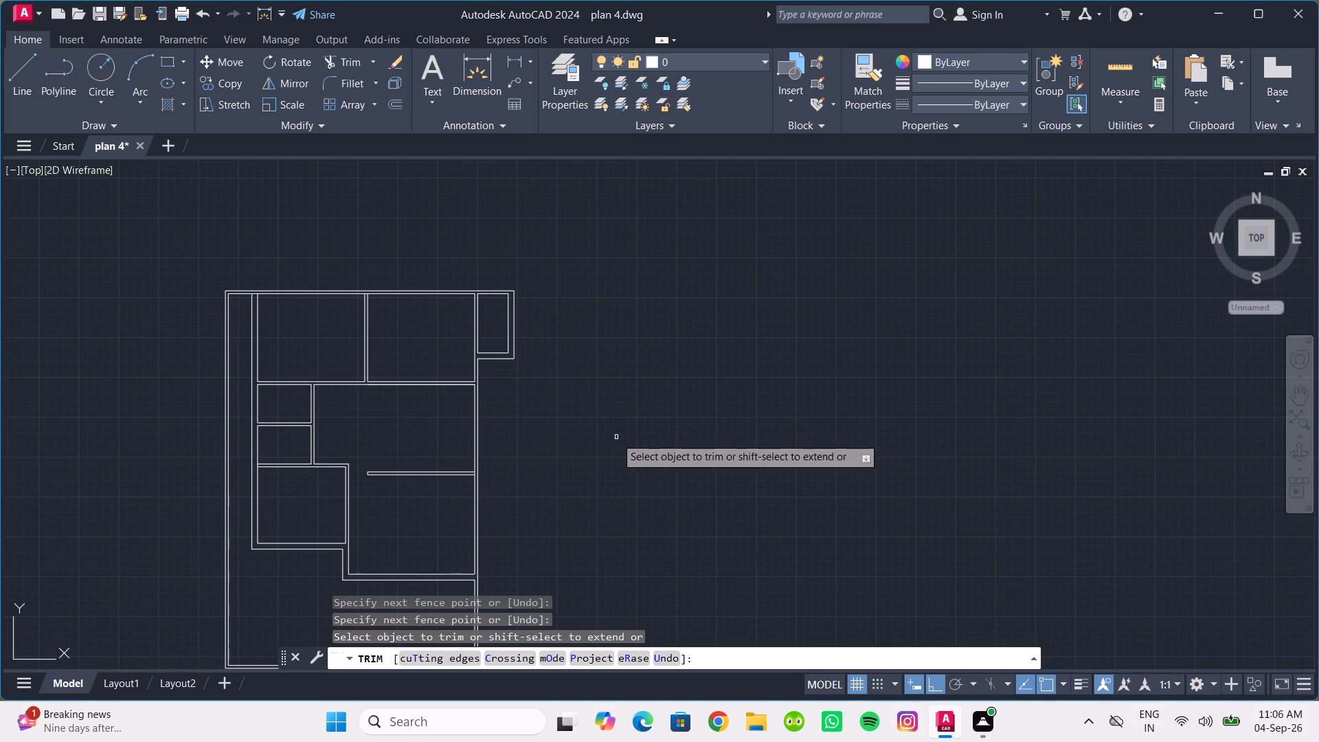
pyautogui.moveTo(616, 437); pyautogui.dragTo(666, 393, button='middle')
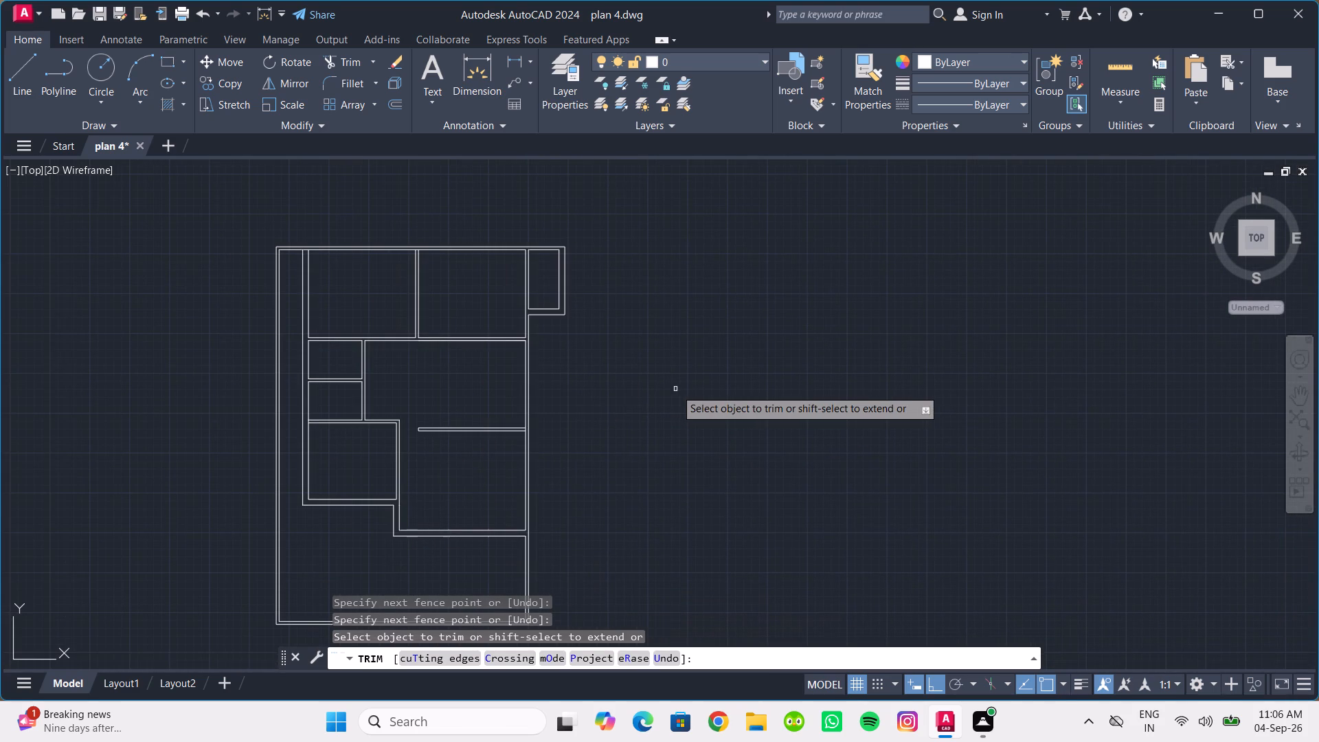
# Draw a line 40'-6" south from the northeast projection's outer corner, and continue it west to the building's southeast outer corner.
pyautogui.press('Escape')
pyautogui.click(28, 89)
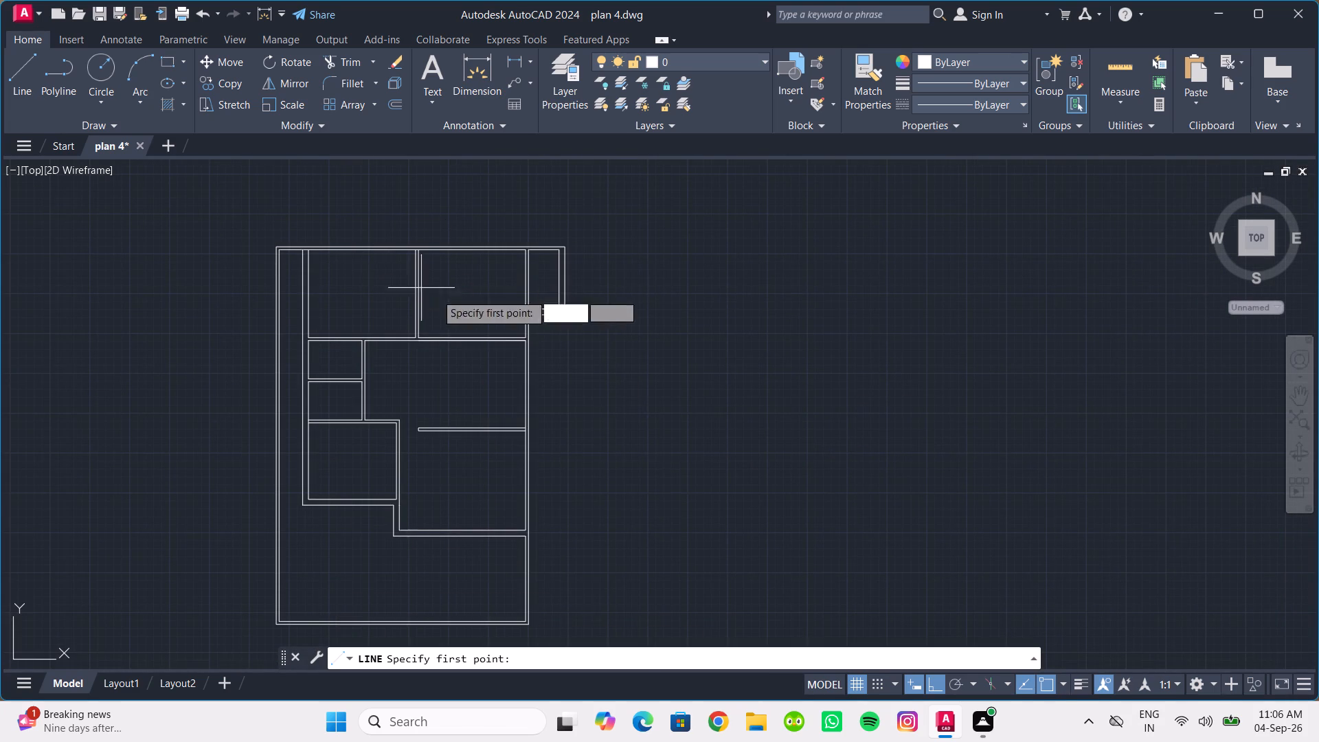
pyautogui.scroll(2, 523, 337)
pyautogui.click(622, 284)
pyautogui.scroll(-3, 650, 476)
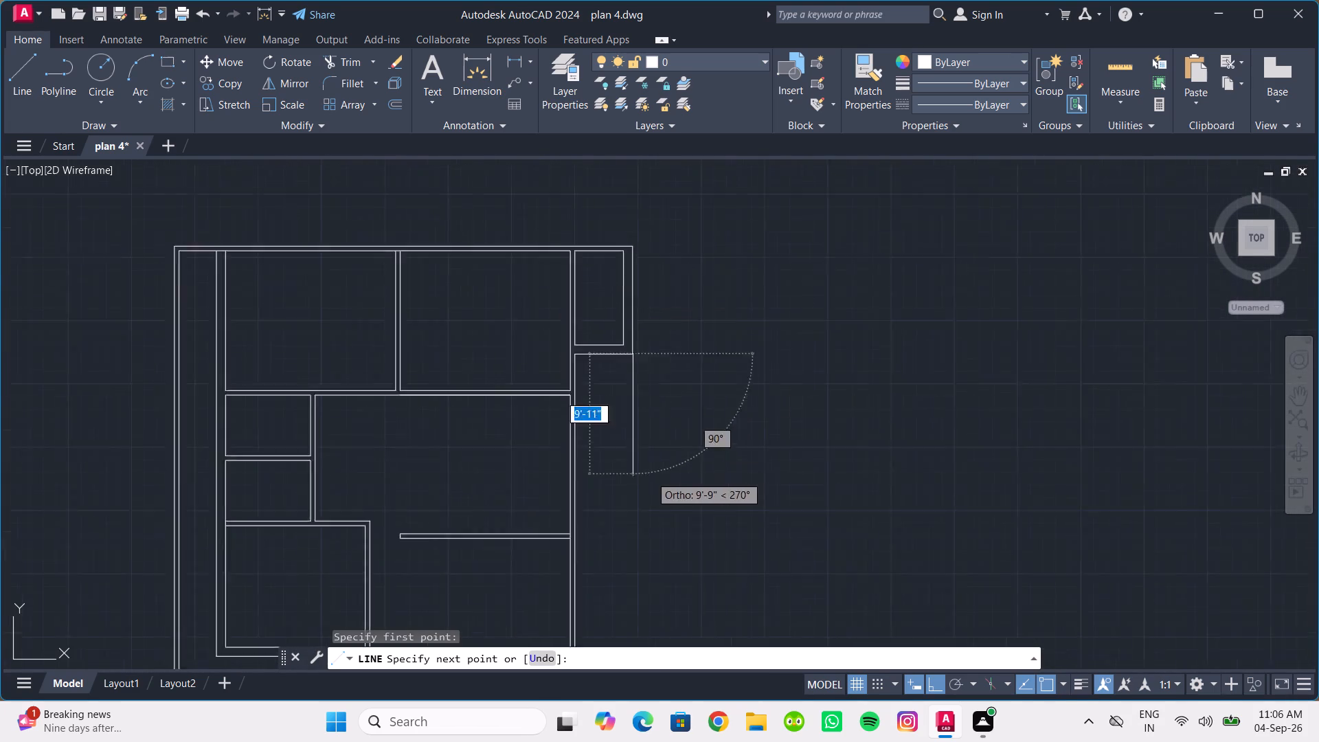
pyautogui.moveTo(645, 485); pyautogui.dragTo(631, 322, button='middle')
pyautogui.scroll(4, 601, 516)
pyautogui.moveTo(599, 524); pyautogui.dragTo(536, 329, button='middle')
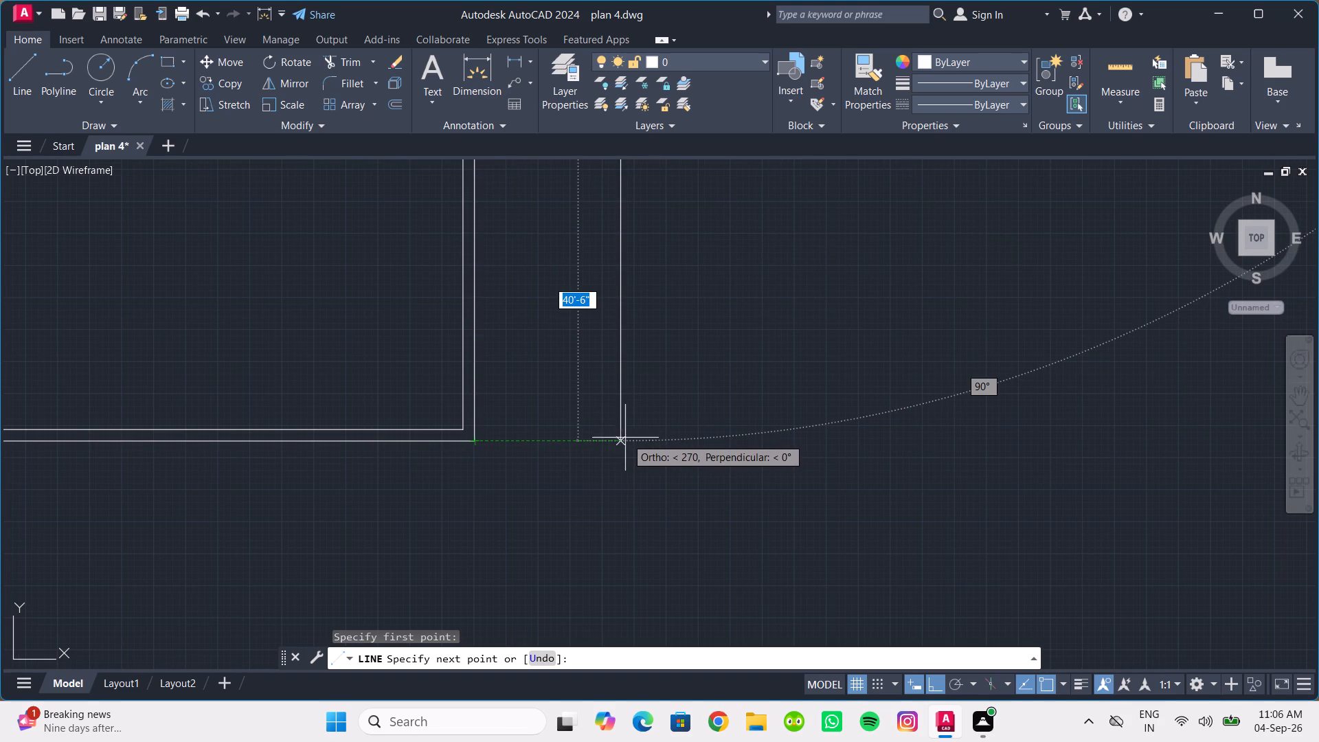
pyautogui.click(620, 441)
pyautogui.click(475, 445)
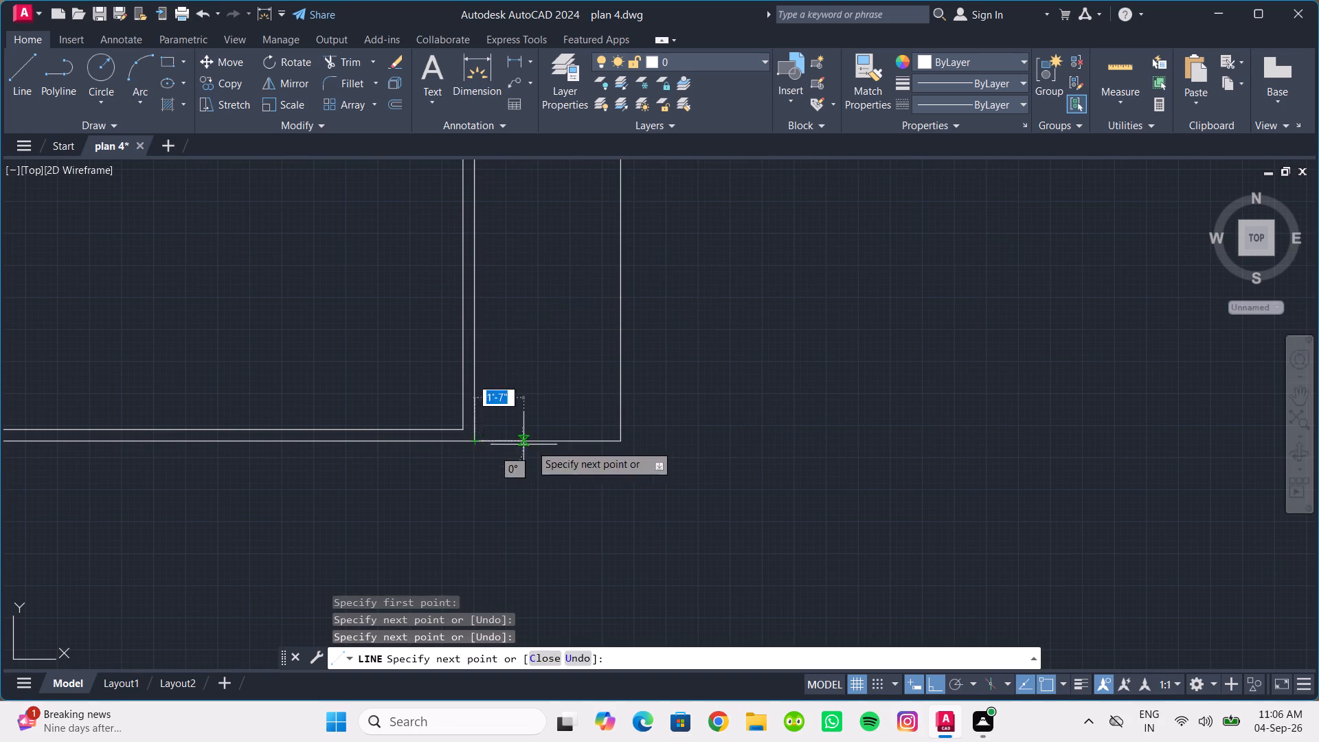
# Offset the new east outline line and its short bottom line 4.5" inward.
pyautogui.press('Escape')
pyautogui.scroll(-2, 525, 442)
pyautogui.moveTo(525, 442); pyautogui.dragTo(531, 471, button='middle')
pyautogui.moveTo(534, 442); pyautogui.dragTo(508, 540, button='middle')
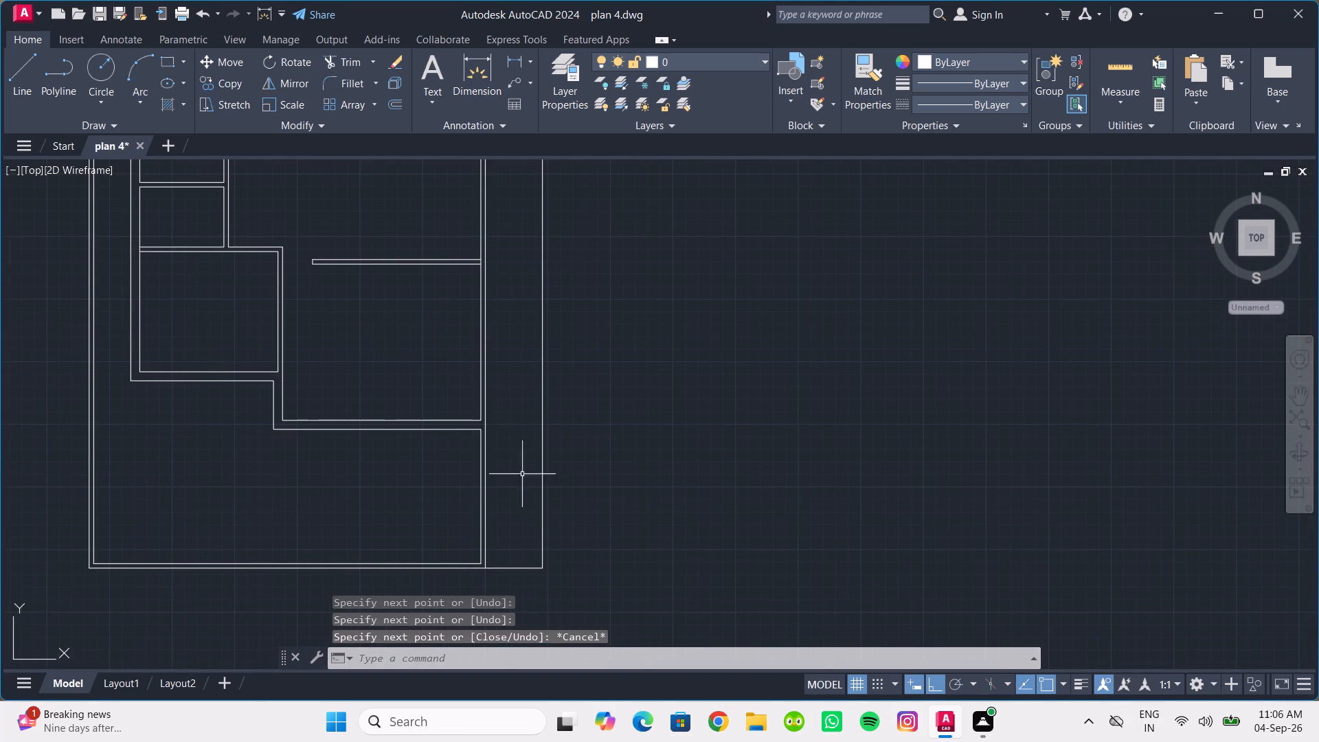
pyautogui.press('Escape')
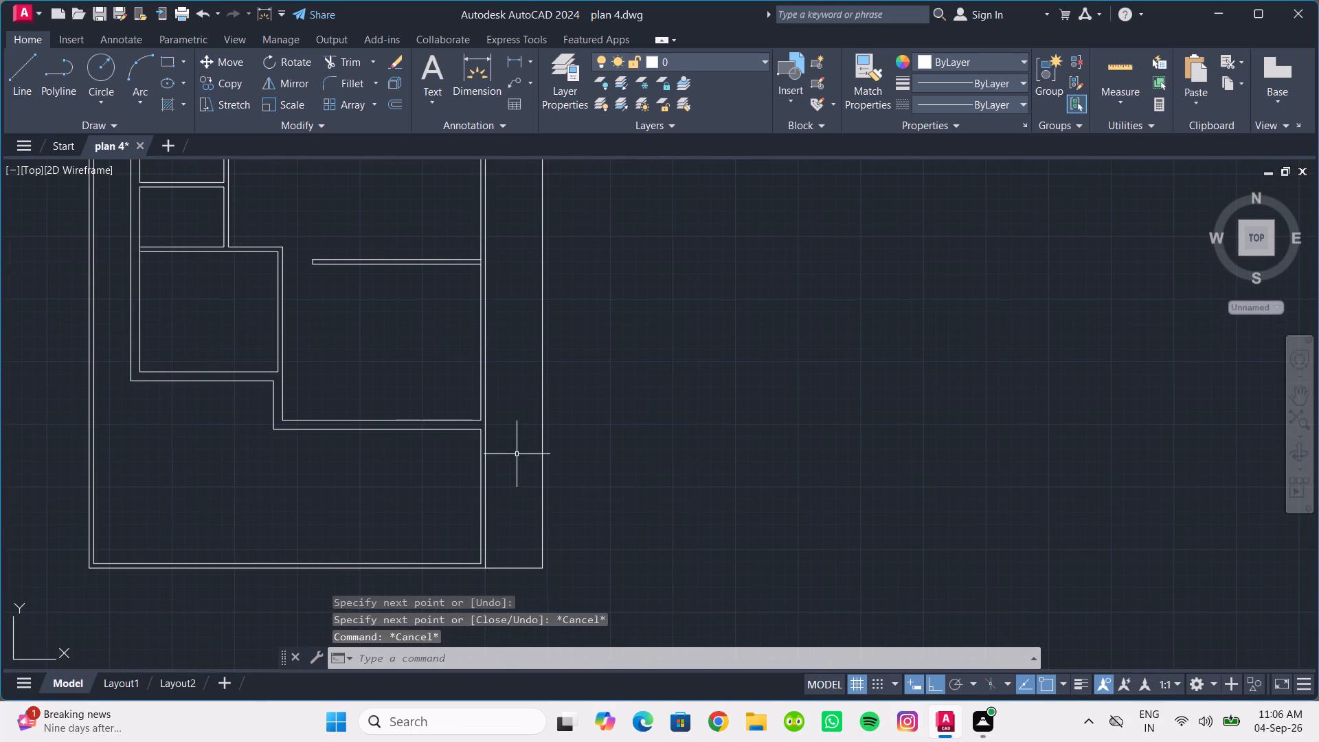
pyautogui.click(400, 113)
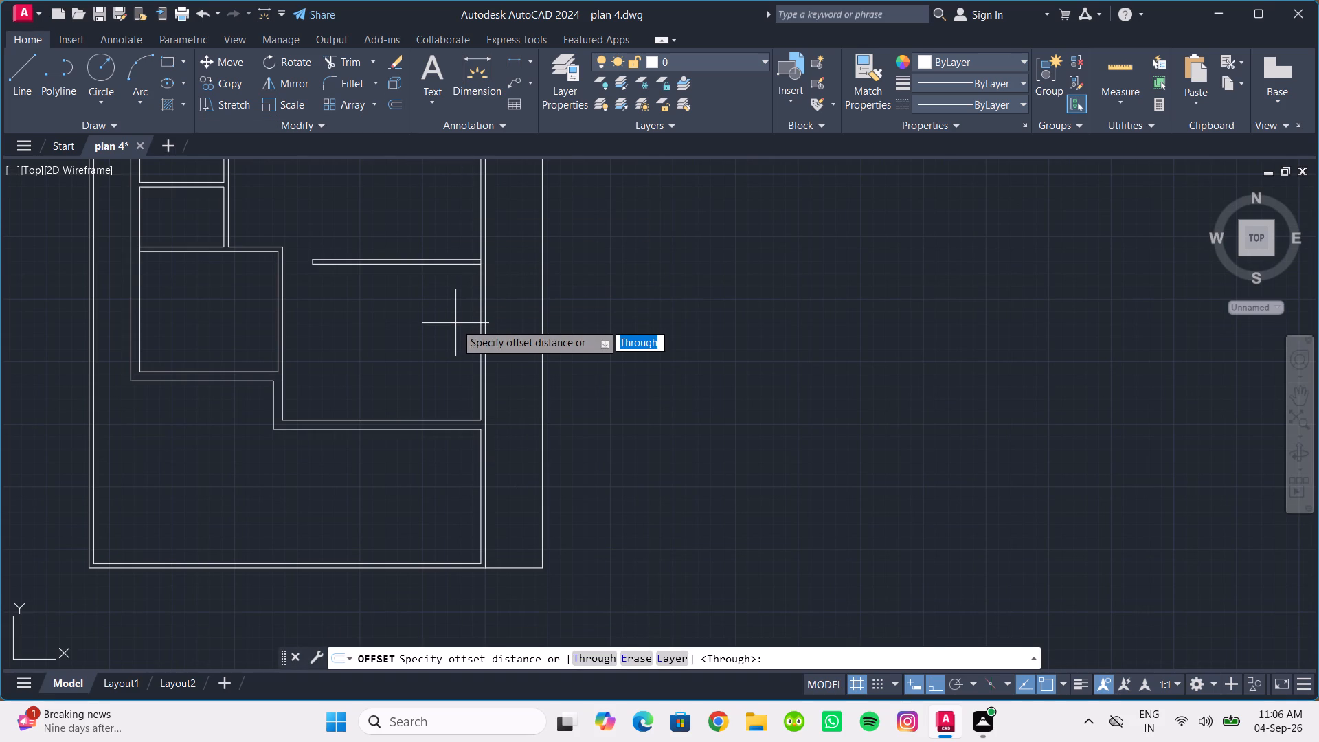
pyautogui.write('4.5')
pyautogui.press('Return')
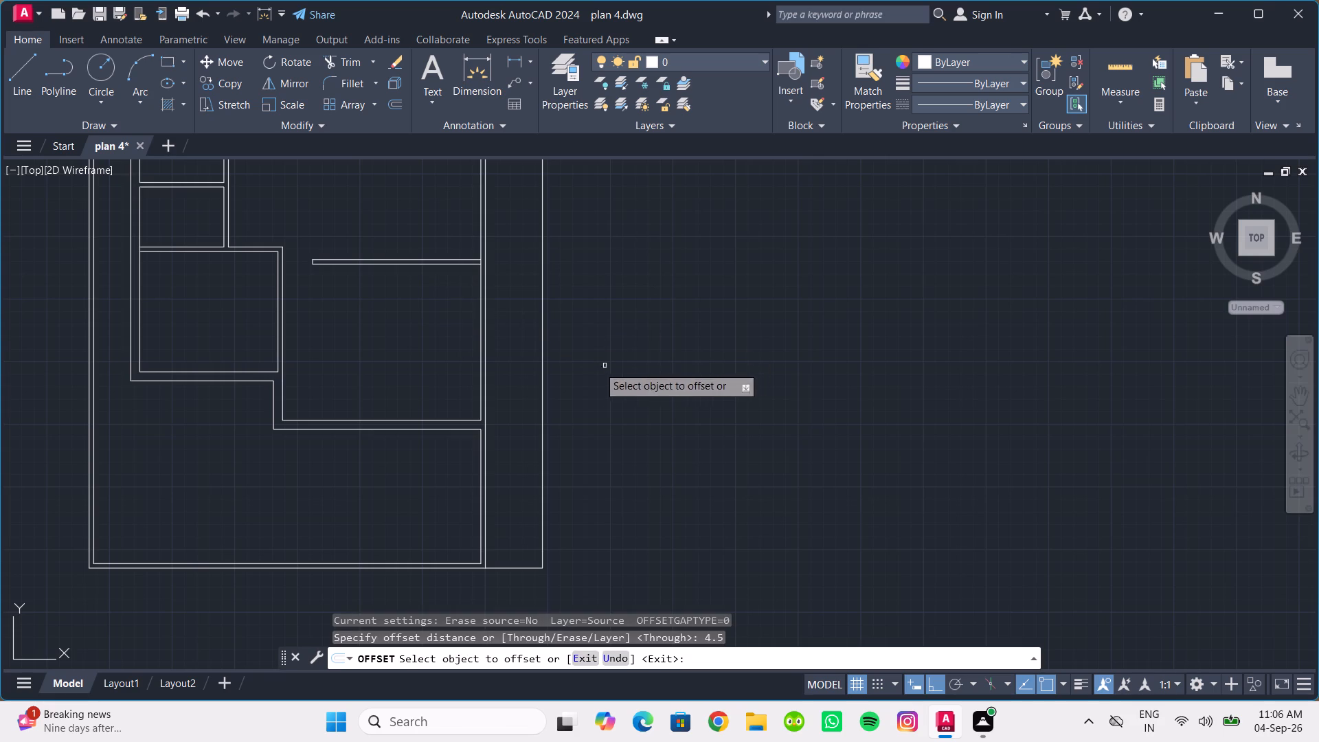
pyautogui.click(545, 363)
pyautogui.click(519, 359)
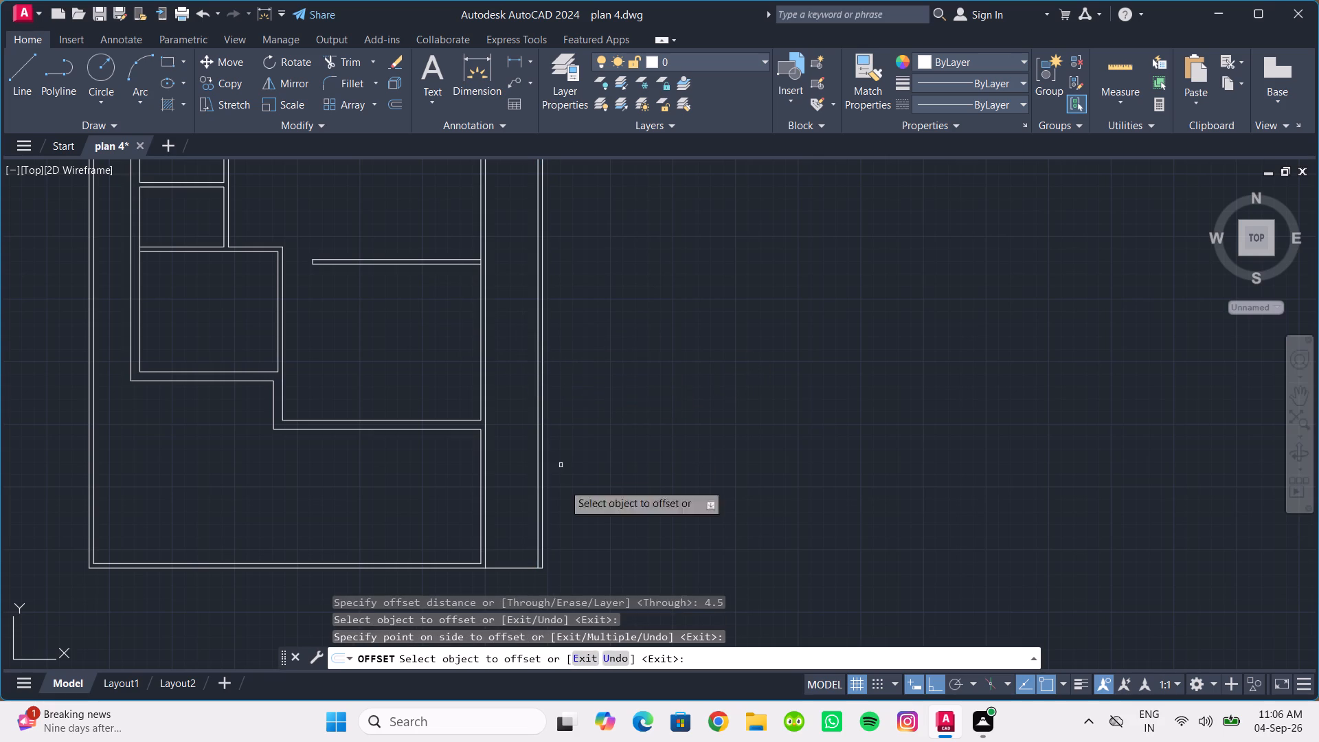
pyautogui.scroll(1, 499, 580)
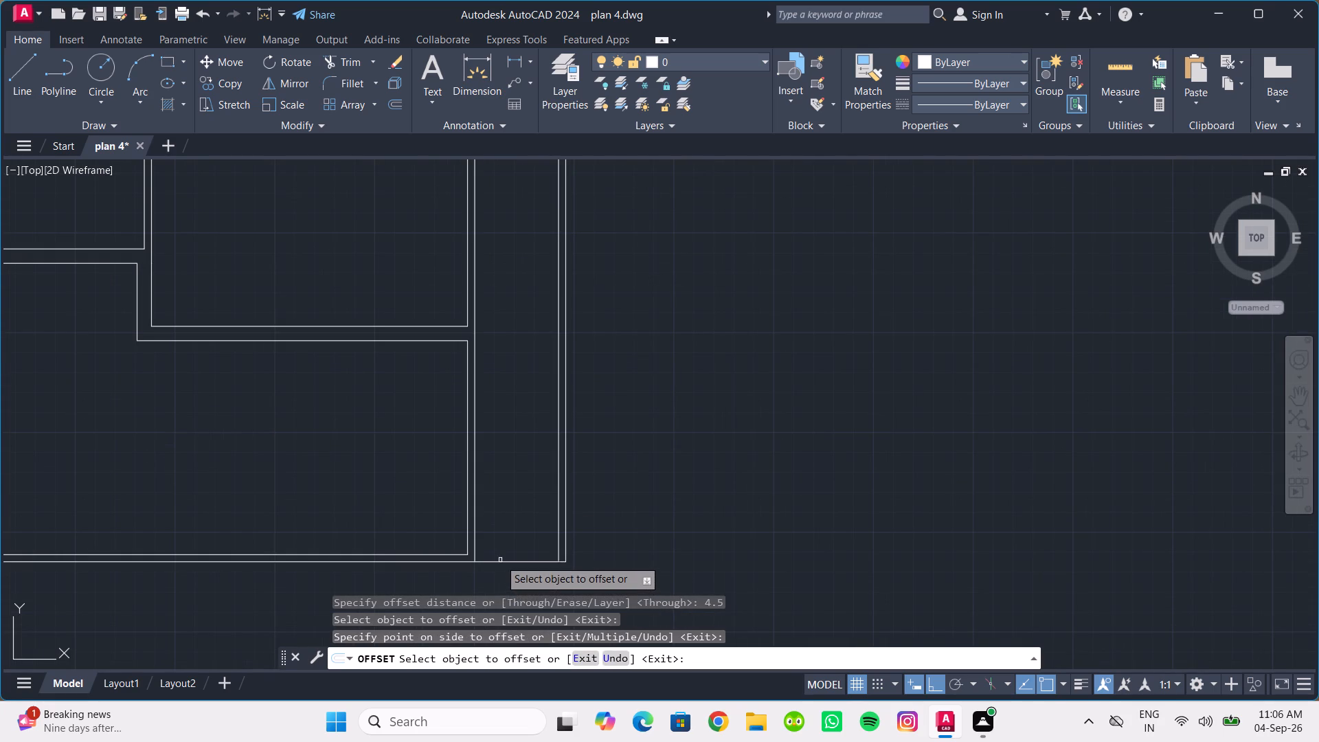
pyautogui.click(499, 559)
pyautogui.click(501, 562)
pyautogui.click(499, 546)
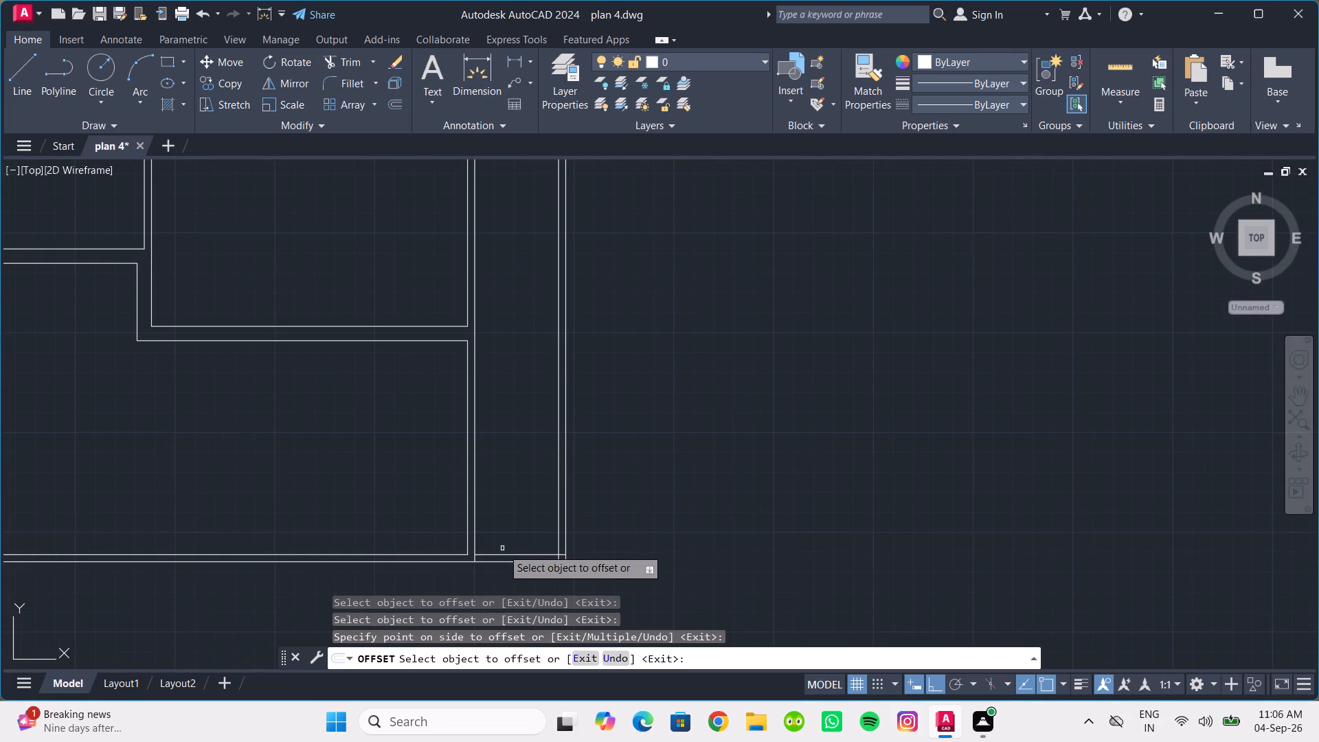
pyautogui.scroll(2, 503, 550)
pyautogui.moveTo(512, 540); pyautogui.dragTo(519, 502, button='middle')
pyautogui.press('Escape')
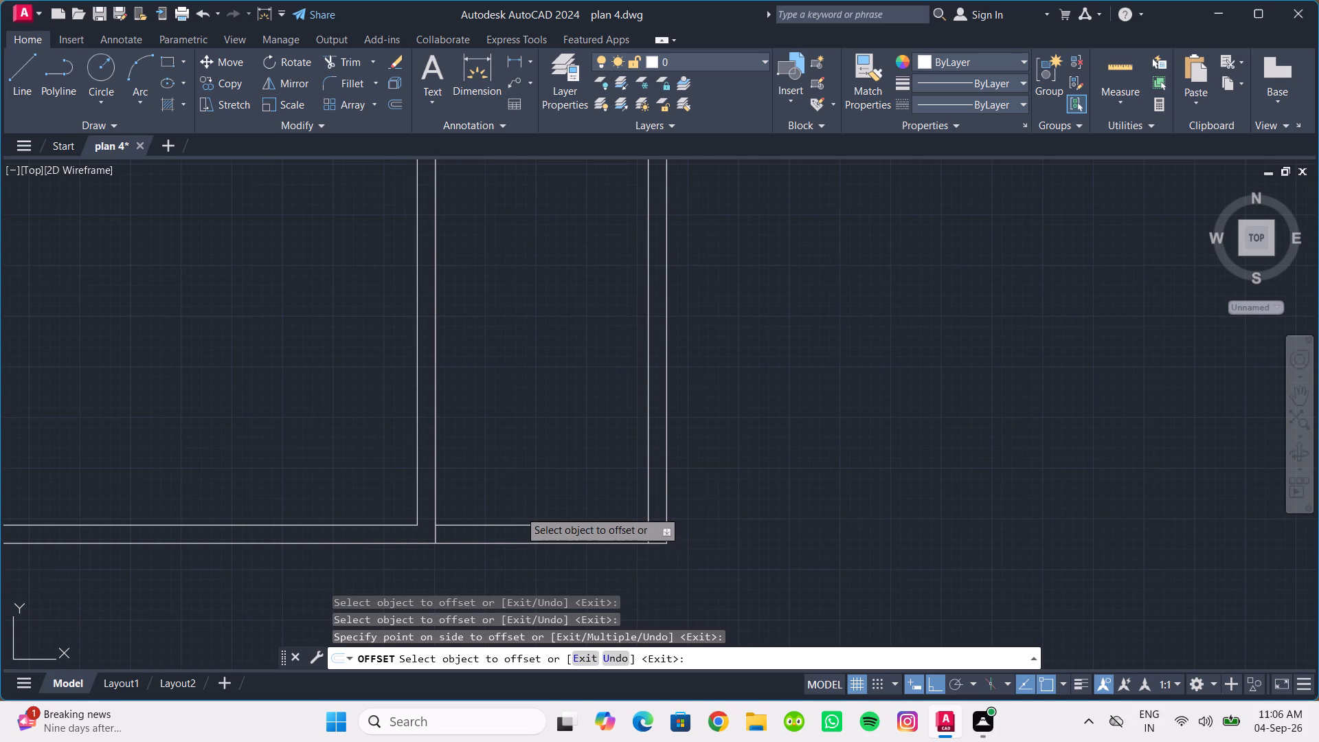
# Extend the new inner bottom line west to meet the old east wall's inner line.
pyautogui.write('ex')
pyautogui.press('Return')
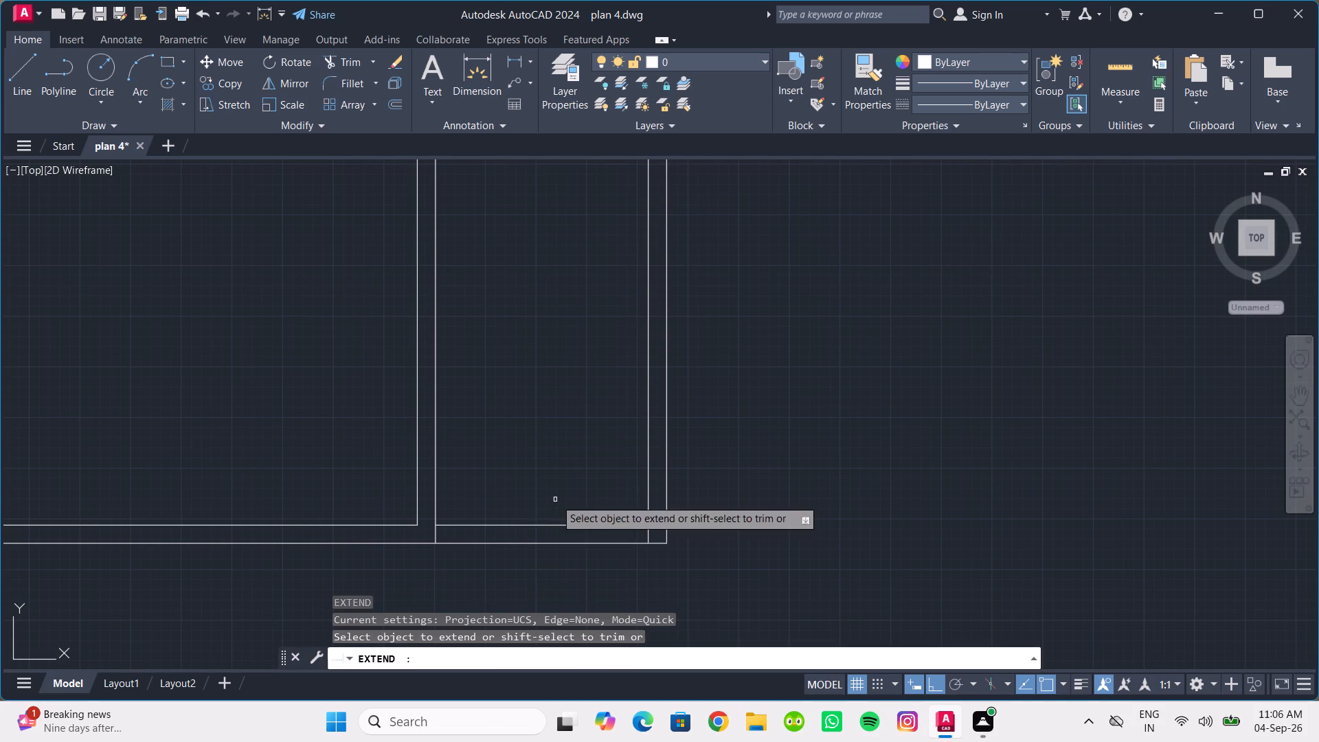
pyautogui.click(447, 527)
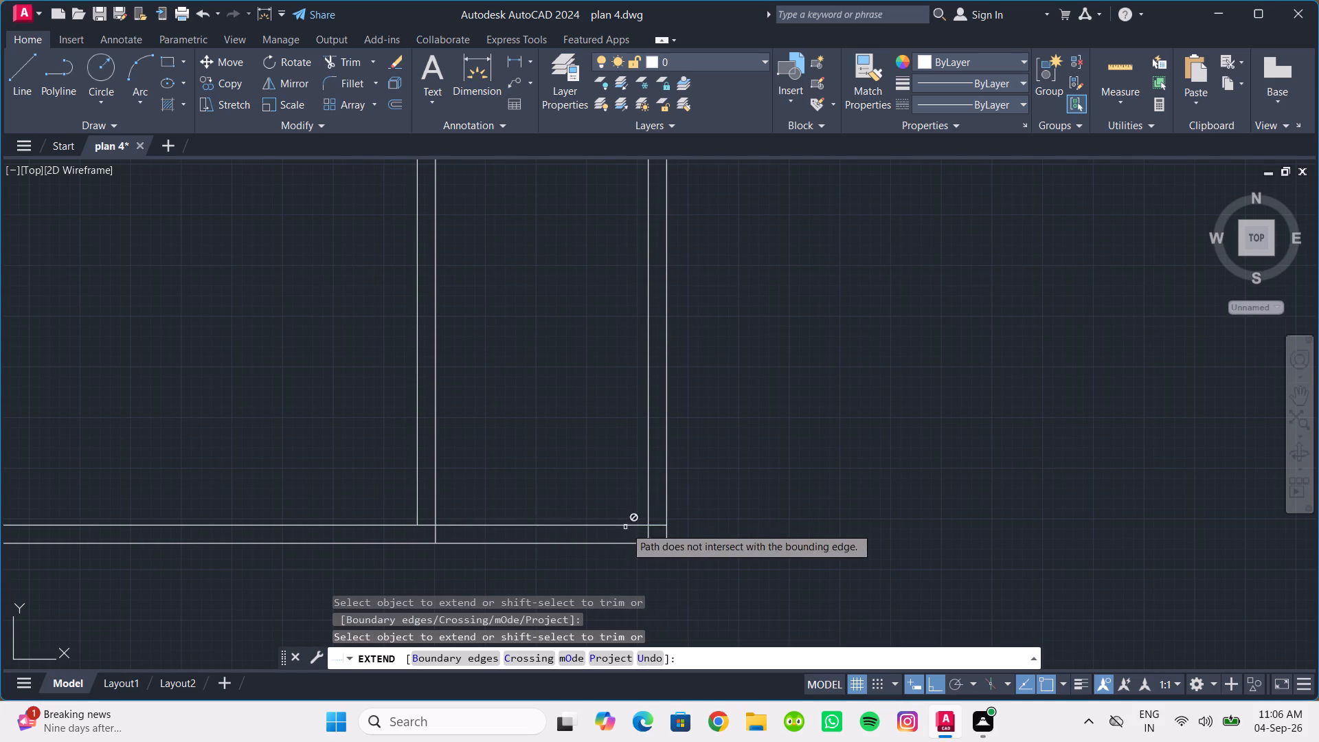
pyautogui.press('Escape')
pyautogui.press('Escape')
# Trim the old east wall's stub out of the bottom wall, and the overlapping inner lines at the new southeast corner.
pyautogui.press('t')
pyautogui.press('r')
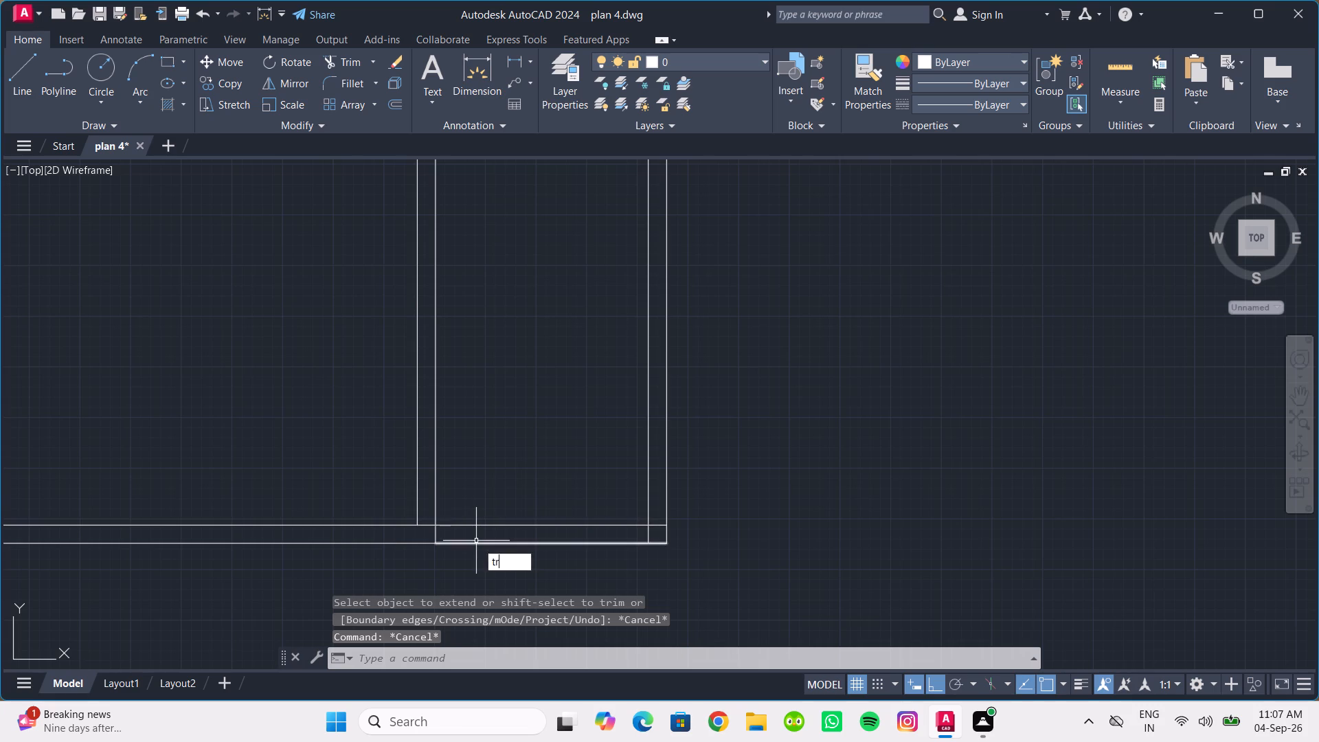
pyautogui.press('Return')
pyautogui.scroll(2, 444, 532)
pyautogui.moveTo(425, 532); pyautogui.dragTo(403, 529)
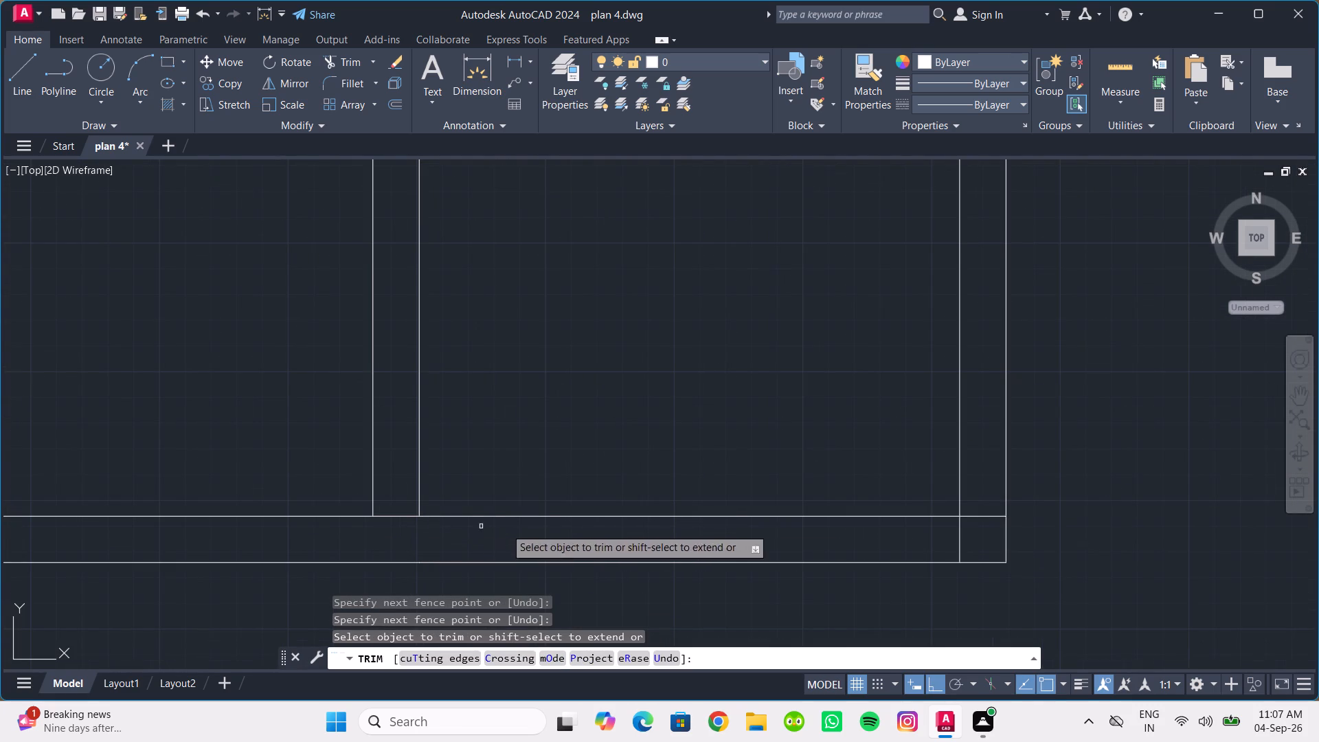
pyautogui.moveTo(918, 541); pyautogui.dragTo(968, 539)
pyautogui.moveTo(976, 539); pyautogui.dragTo(989, 498)
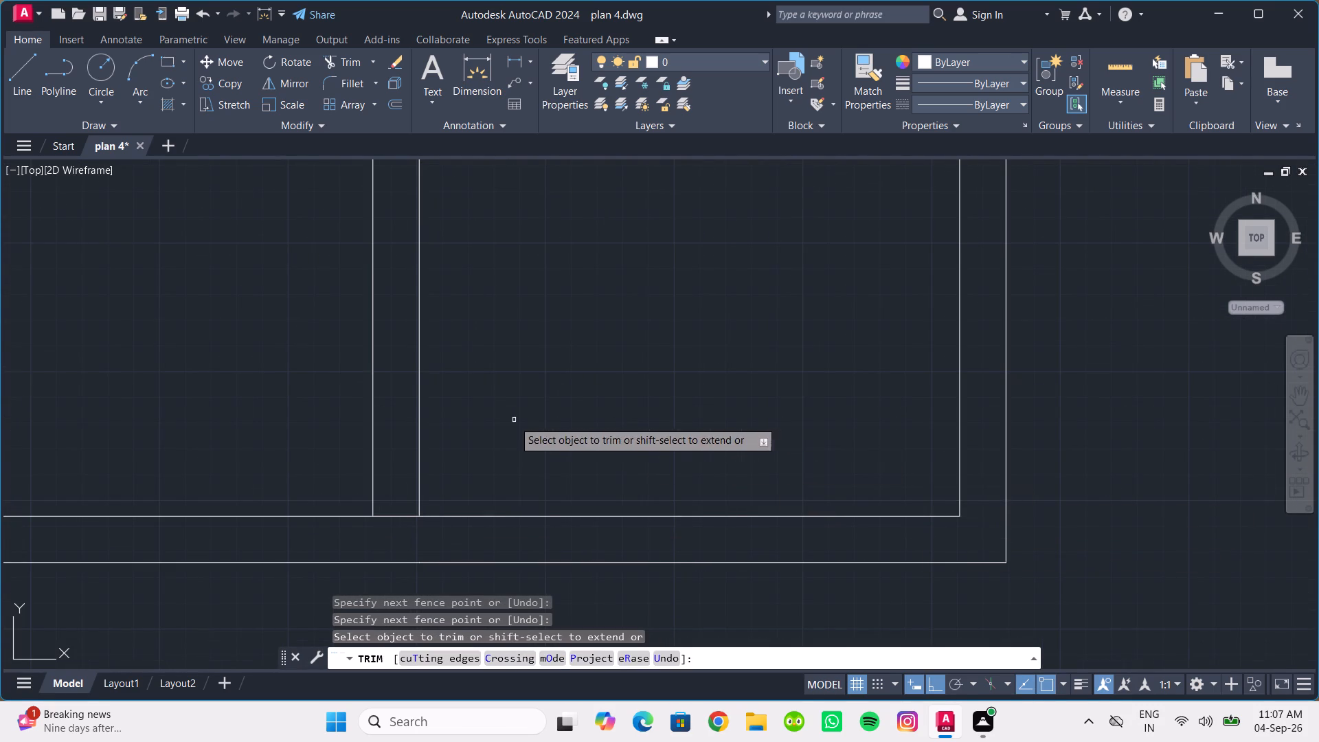
pyautogui.scroll(-4, 513, 420)
pyautogui.press('Escape')
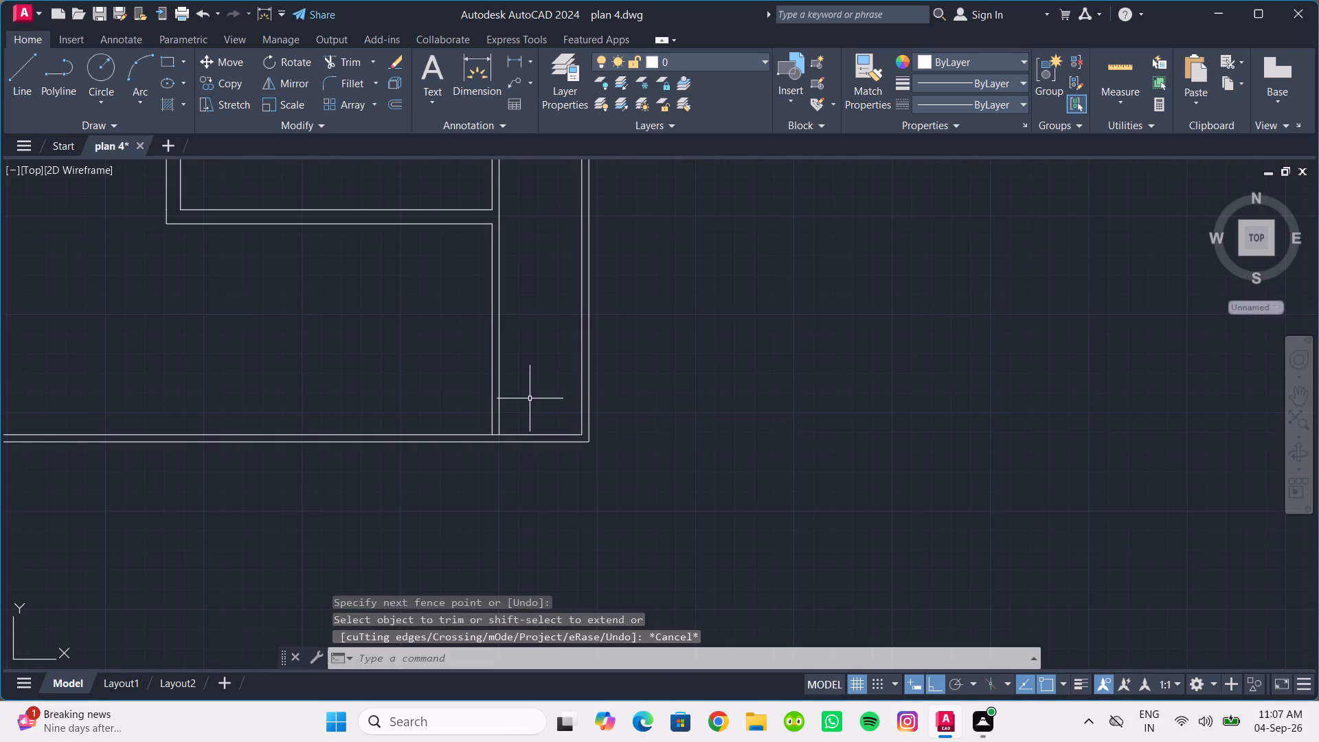
# Extend the lower line of the south room's bottom wall east to the old east wall's outer line.
pyautogui.write('ex')
pyautogui.press('Return')
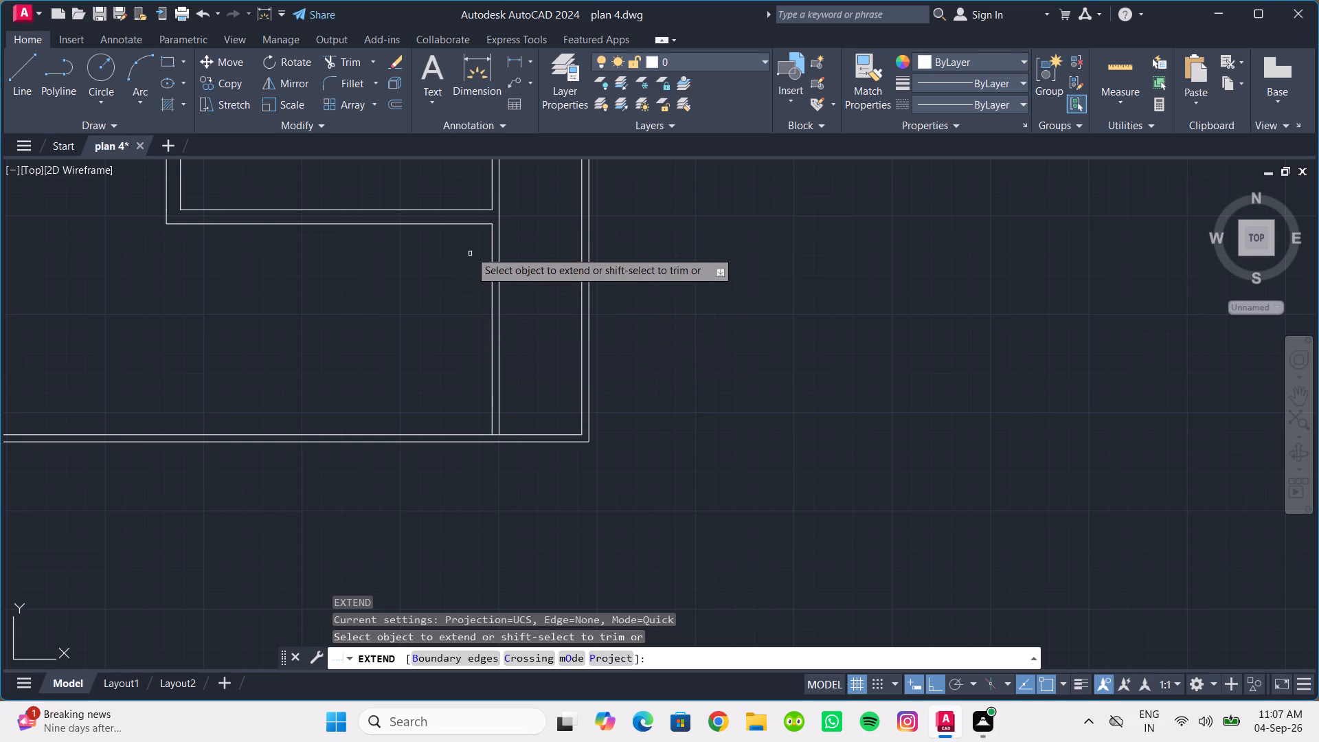
pyautogui.click(476, 224)
pyautogui.press('Escape')
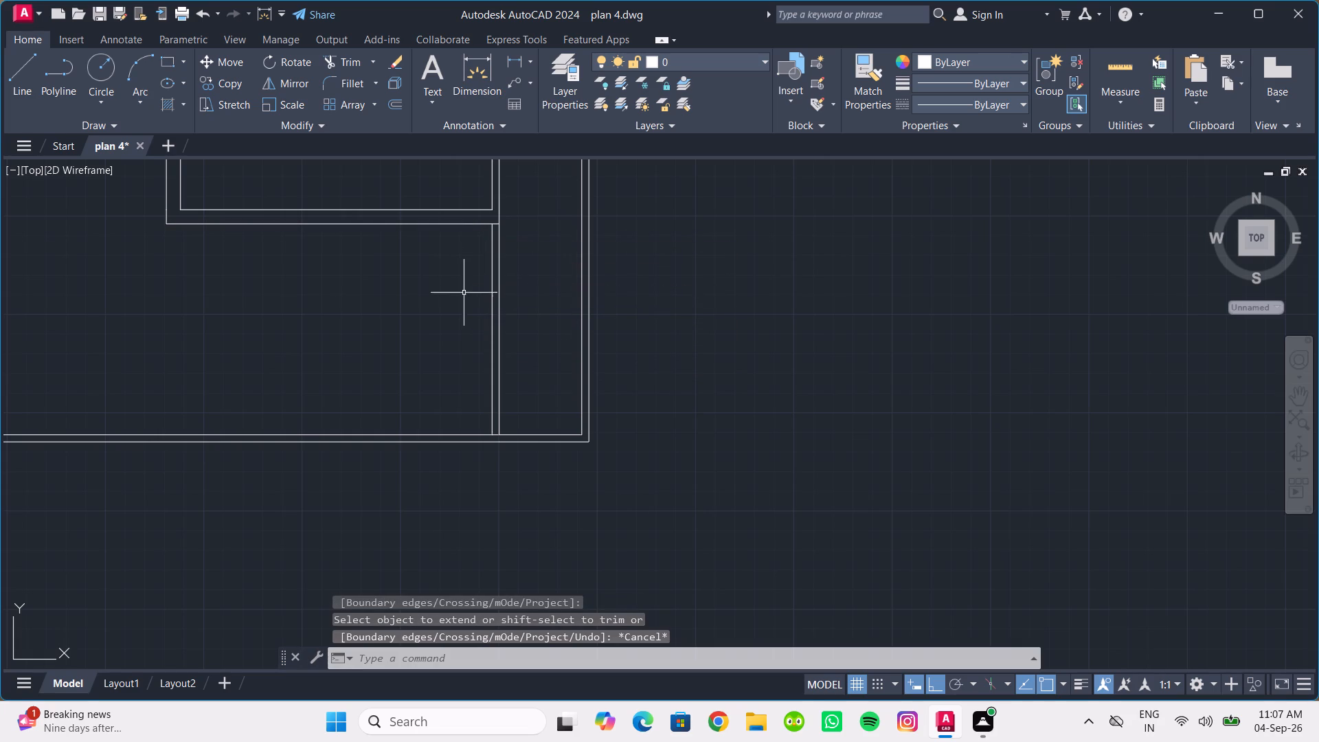
# Trim away both lines of the old east wall between the south room's bottom wall and the building's bottom wall.
pyautogui.press('t')
pyautogui.press('r')
pyautogui.press('Return')
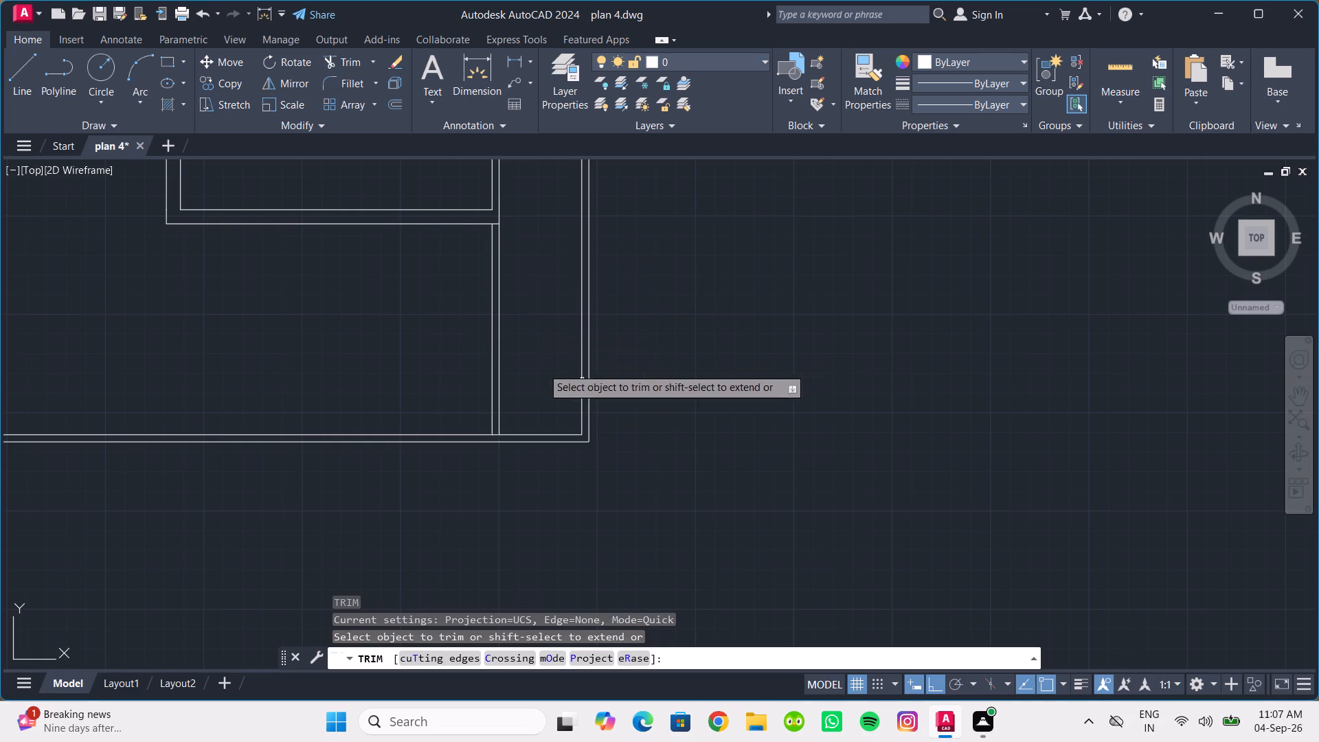
pyautogui.moveTo(528, 344); pyautogui.dragTo(443, 314)
# Examine the overall plan and its wall layout, especially the rooms along the east side.
pyautogui.scroll(-2, 445, 307)
pyautogui.moveTo(447, 308); pyautogui.dragTo(491, 373, button='middle')
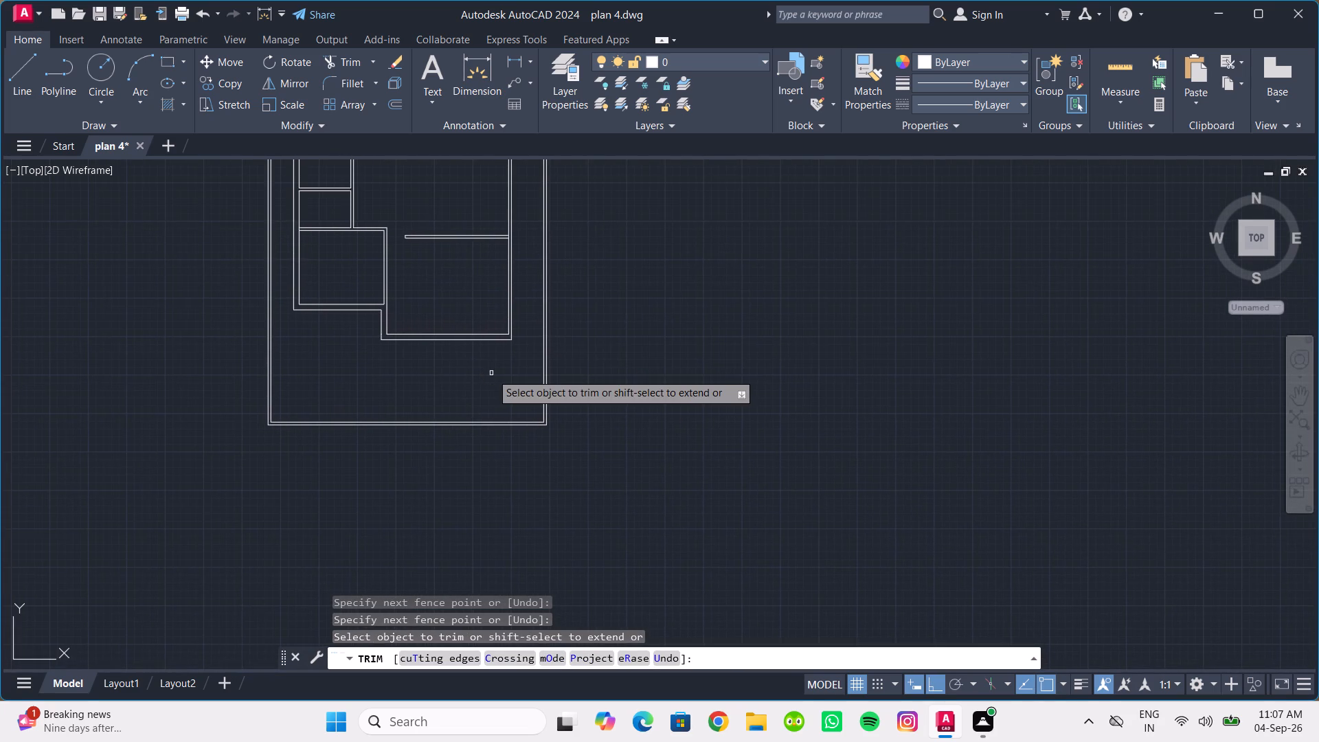
pyautogui.scroll(-1, 491, 373)
pyautogui.moveTo(491, 373); pyautogui.dragTo(491, 390, button='middle')
pyautogui.scroll(2, 496, 390)
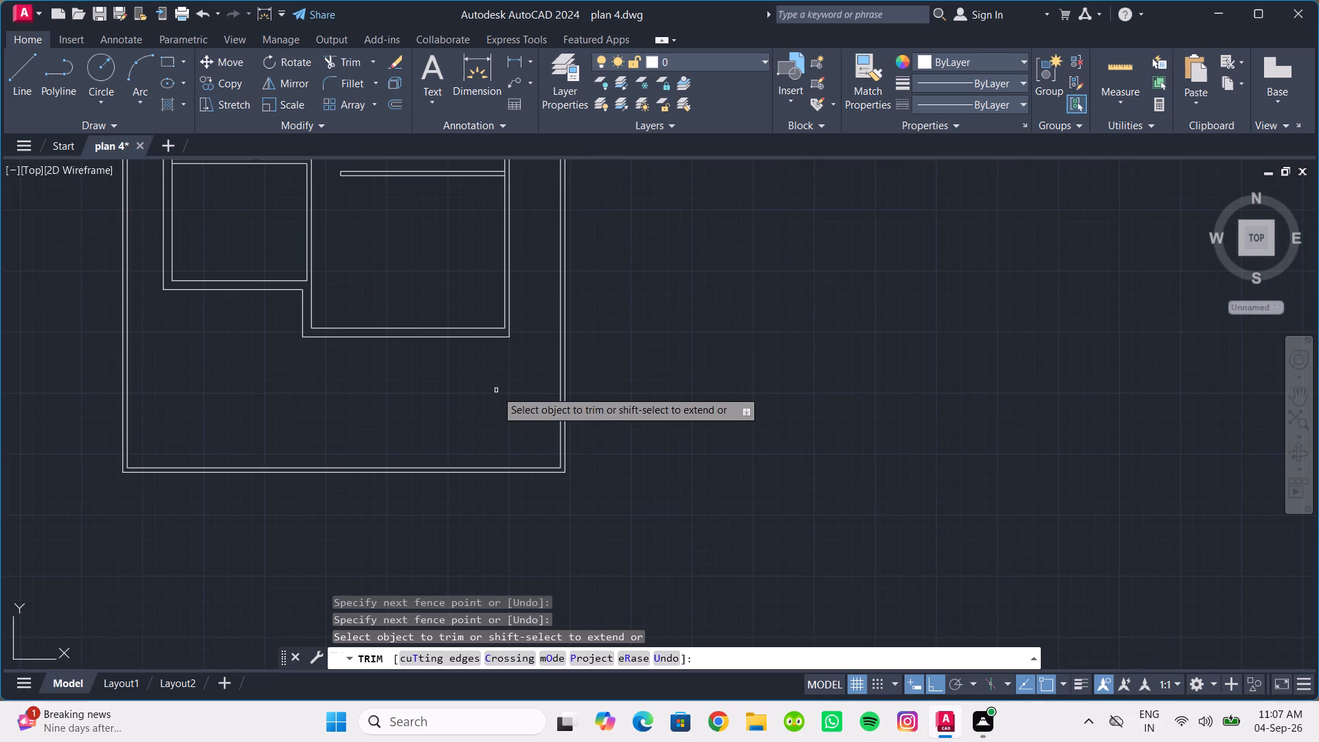
pyautogui.scroll(1, 499, 384)
pyautogui.moveTo(507, 374); pyautogui.dragTo(494, 476, button='middle')
pyautogui.scroll(-3, 517, 368)
pyautogui.moveTo(517, 368); pyautogui.dragTo(515, 396, button='middle')
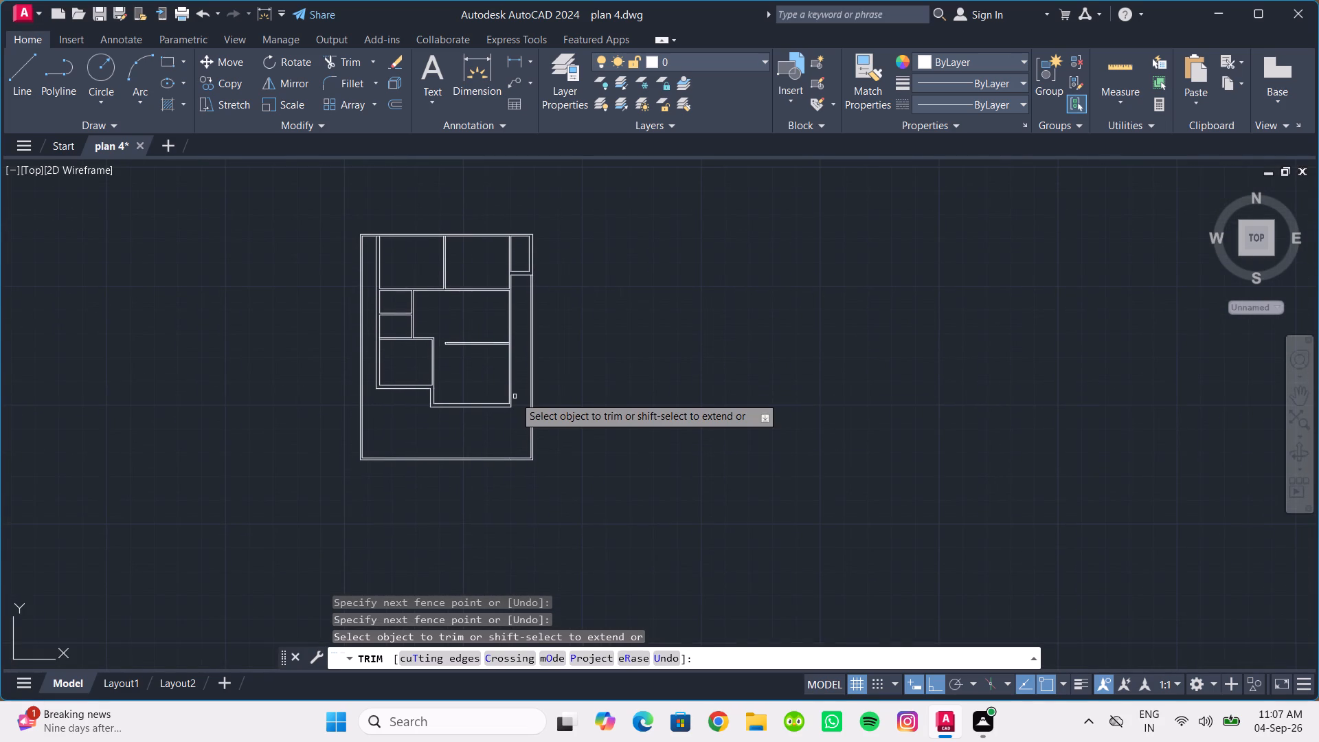
pyautogui.moveTo(515, 381); pyautogui.dragTo(517, 403, button='middle')
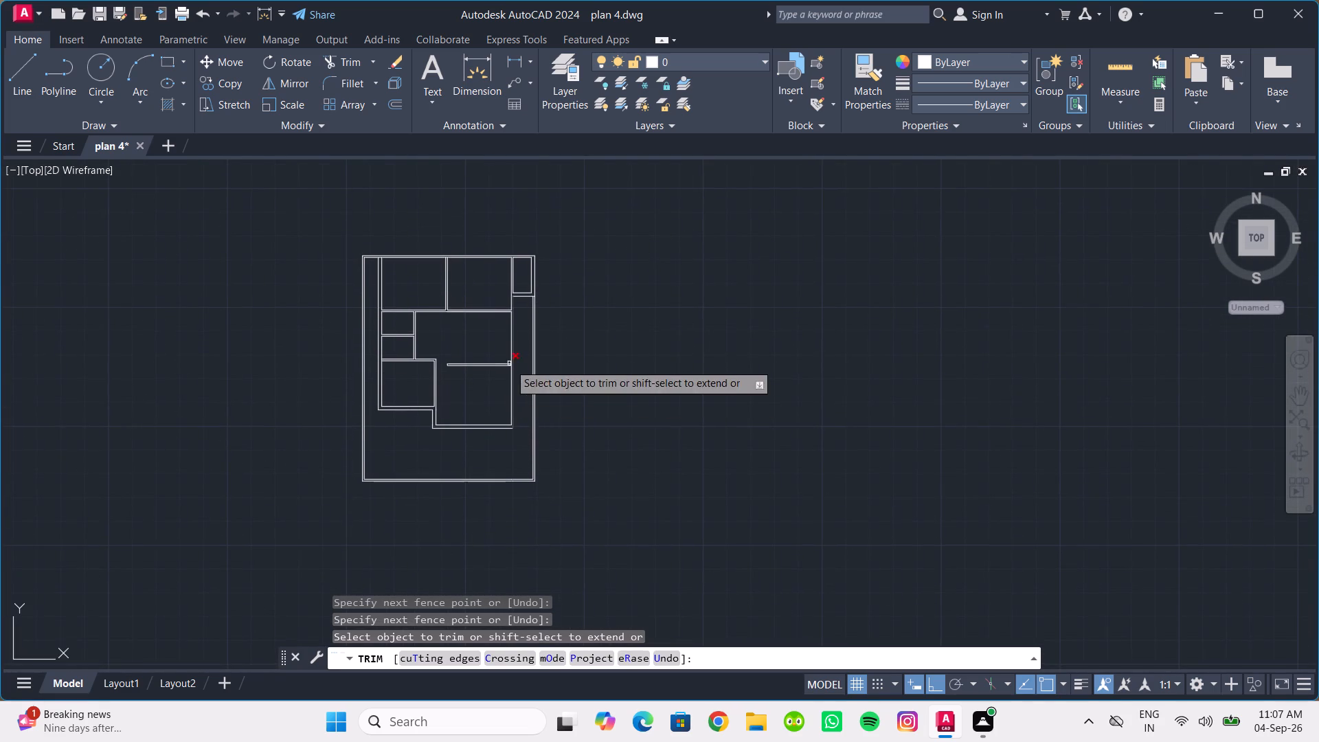
pyautogui.scroll(2, 503, 309)
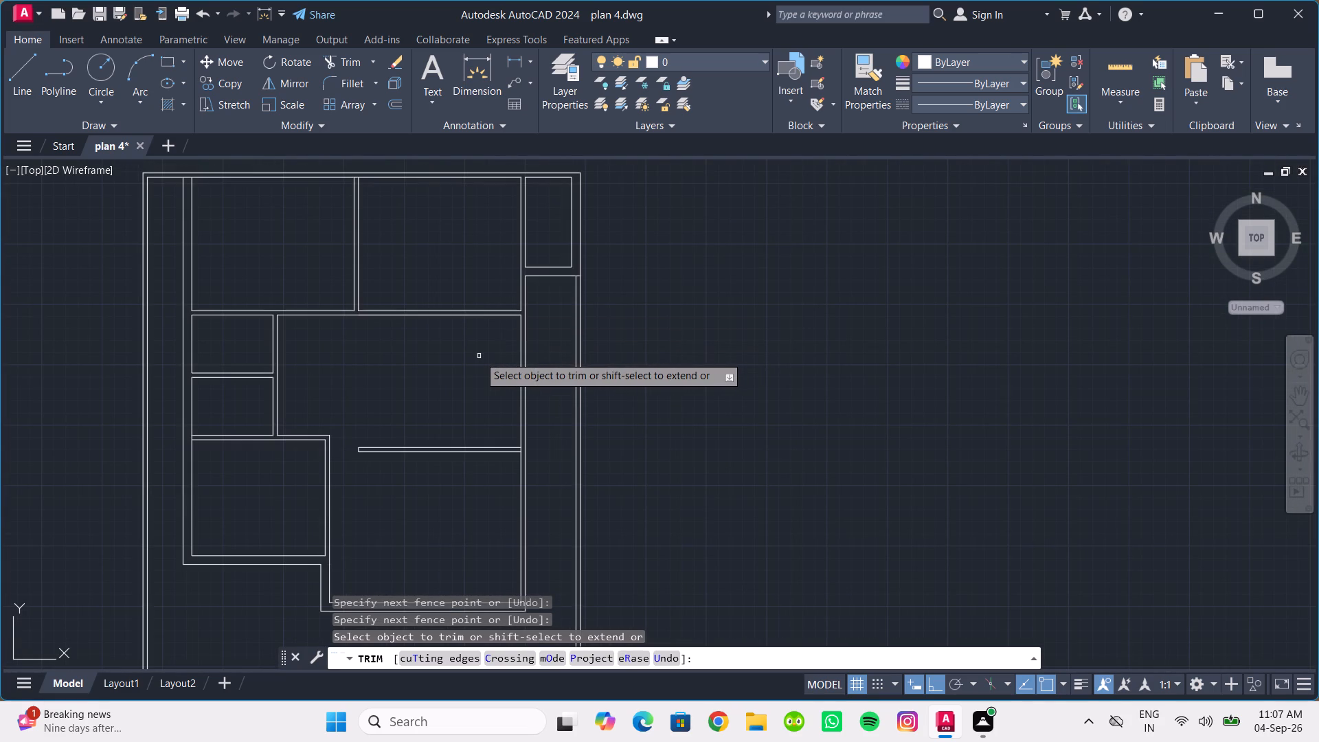
pyautogui.moveTo(479, 361); pyautogui.dragTo(485, 388, button='middle')
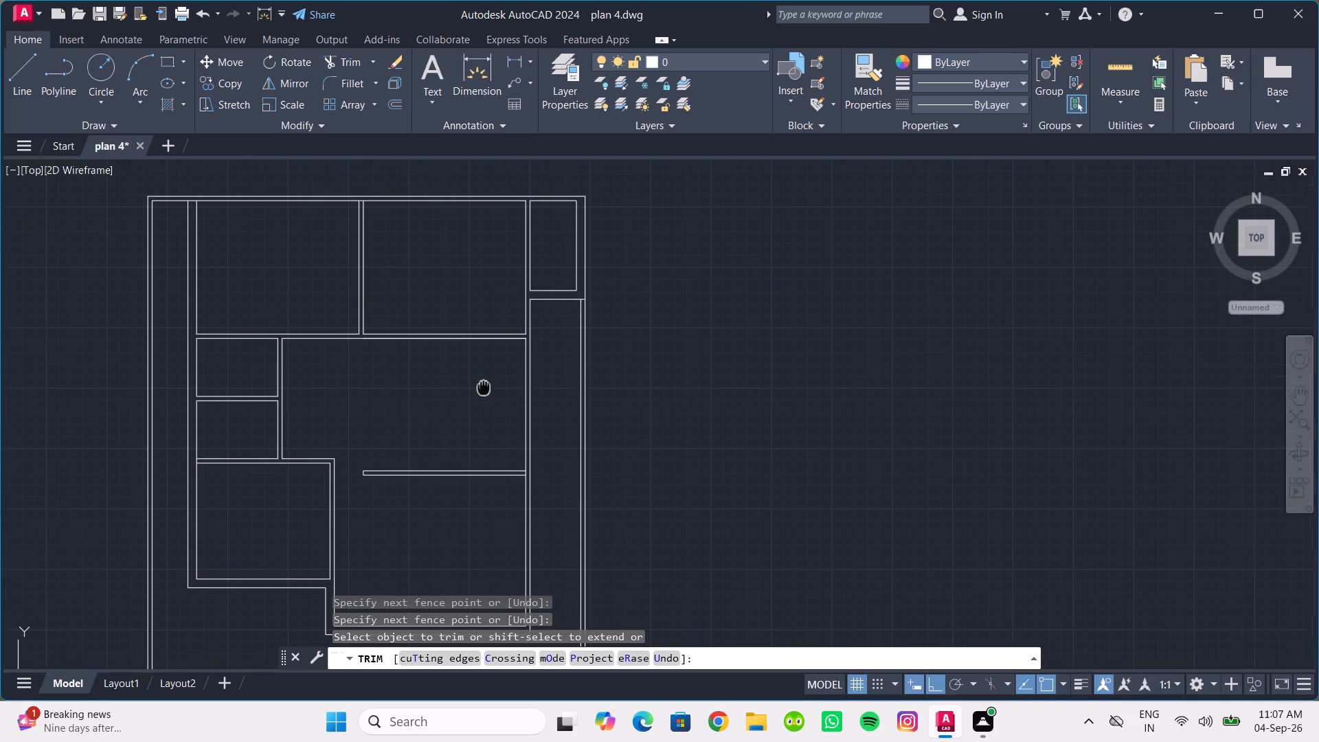
pyautogui.moveTo(485, 388); pyautogui.dragTo(485, 390, button='middle')
pyautogui.moveTo(498, 400); pyautogui.dragTo(455, 363, button='middle')
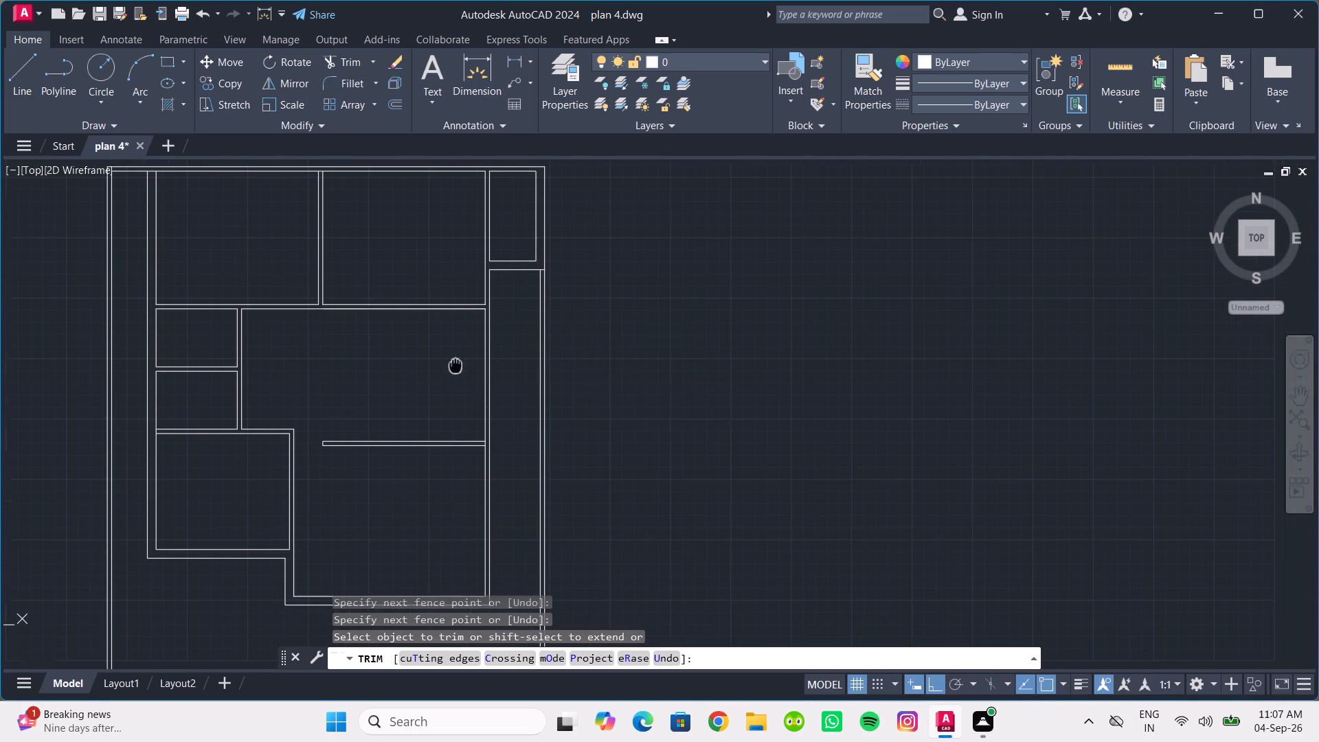
pyautogui.moveTo(455, 363); pyautogui.dragTo(454, 362, button='middle')
pyautogui.scroll(-1, 459, 349)
pyautogui.moveTo(458, 350); pyautogui.dragTo(470, 323, button='middle')
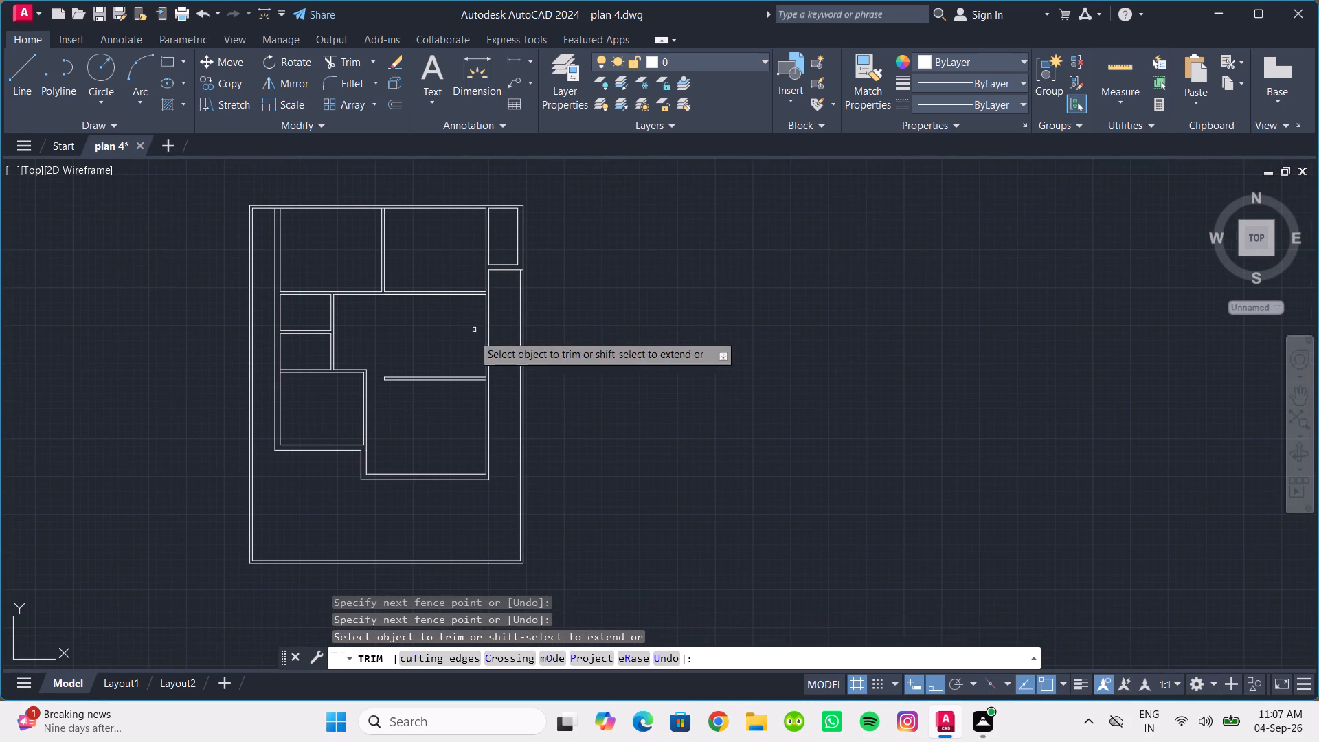
pyautogui.scroll(1, 455, 439)
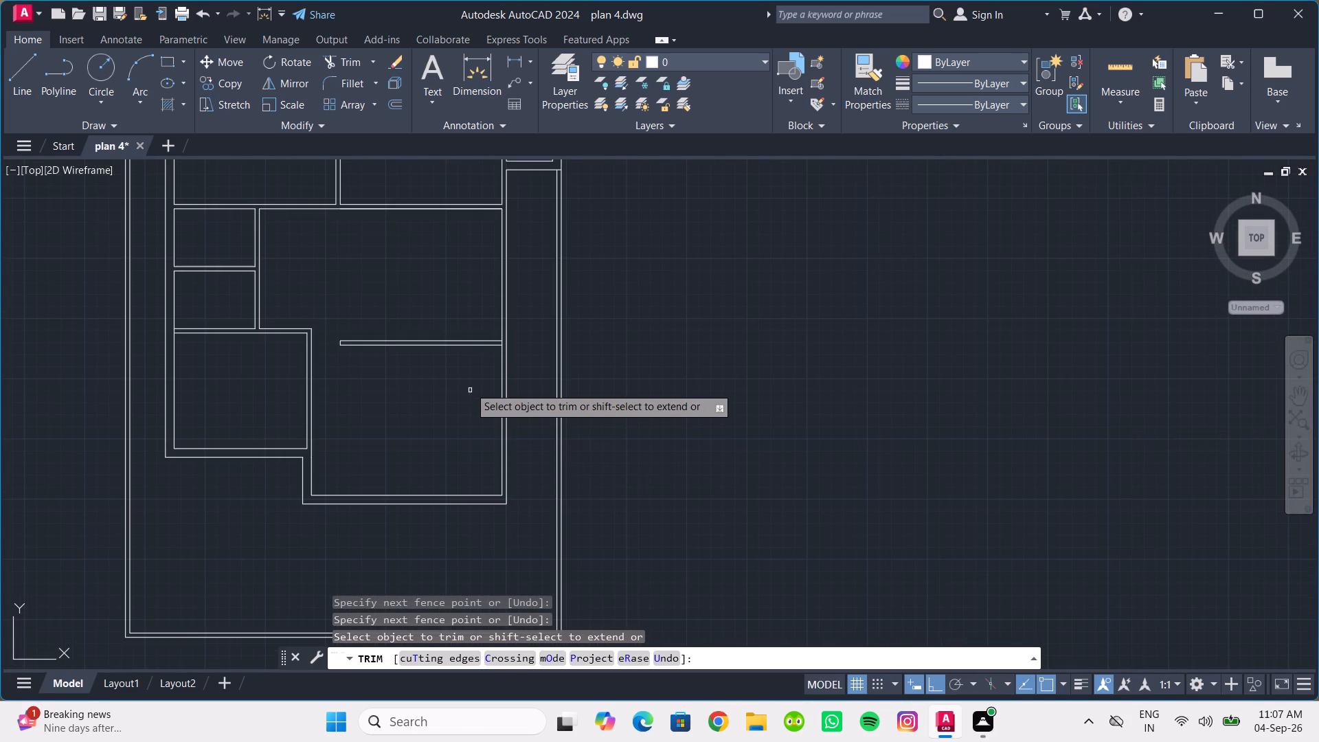
pyautogui.scroll(-1, 458, 384)
pyautogui.moveTo(458, 384); pyautogui.dragTo(445, 385, button='middle')
pyautogui.scroll(1, 442, 395)
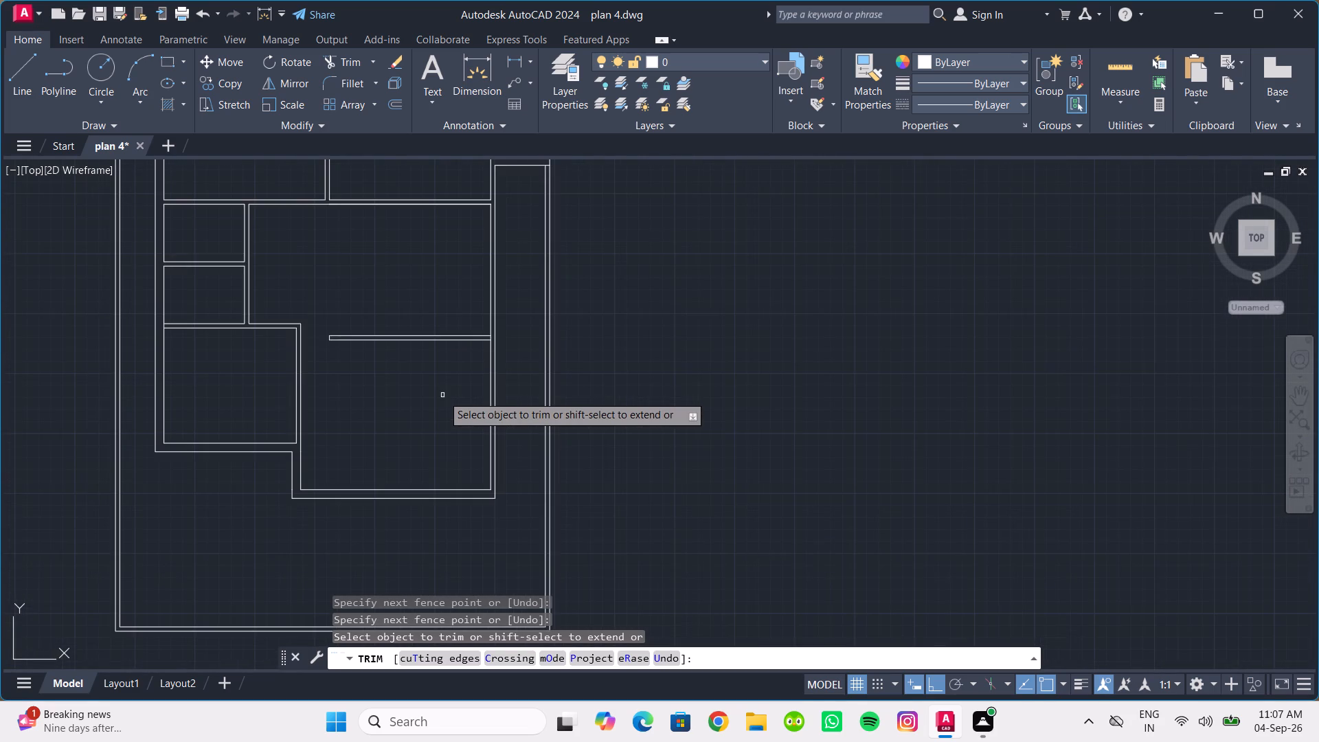
pyautogui.scroll(1, 442, 395)
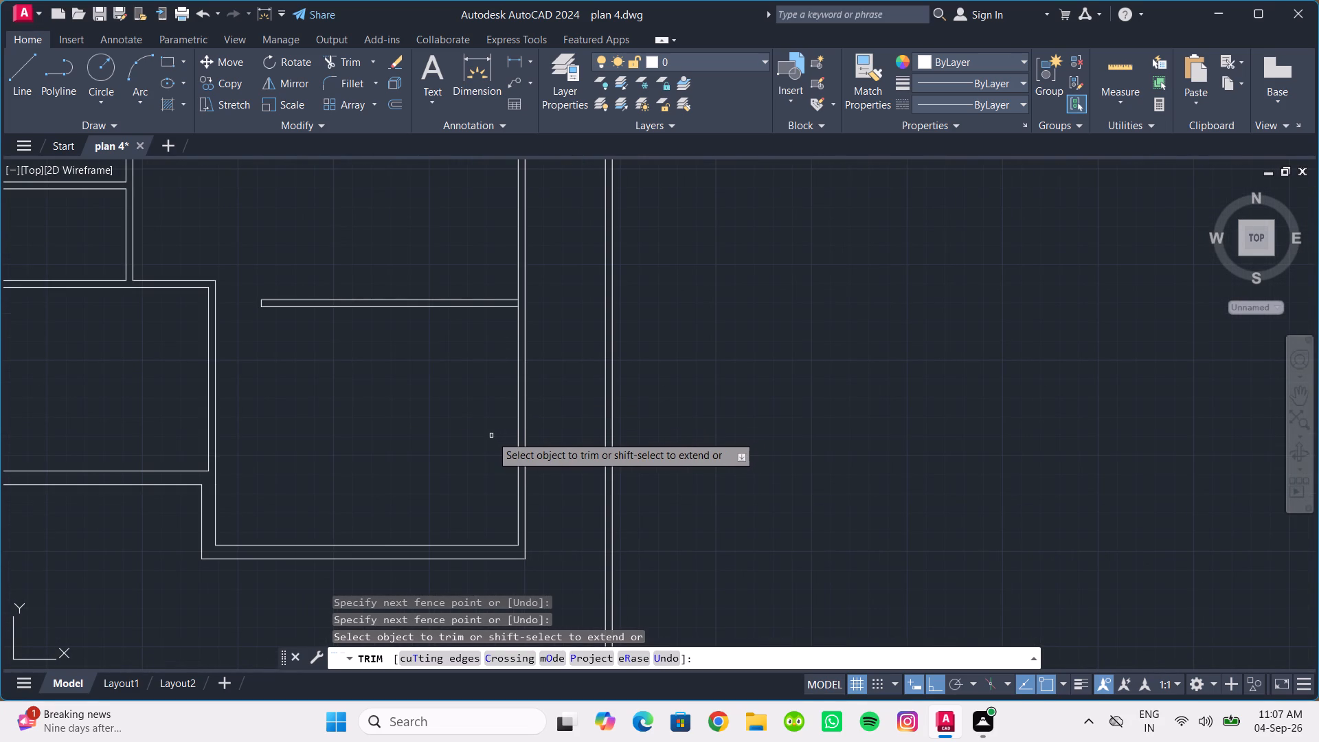
pyautogui.press('Escape')
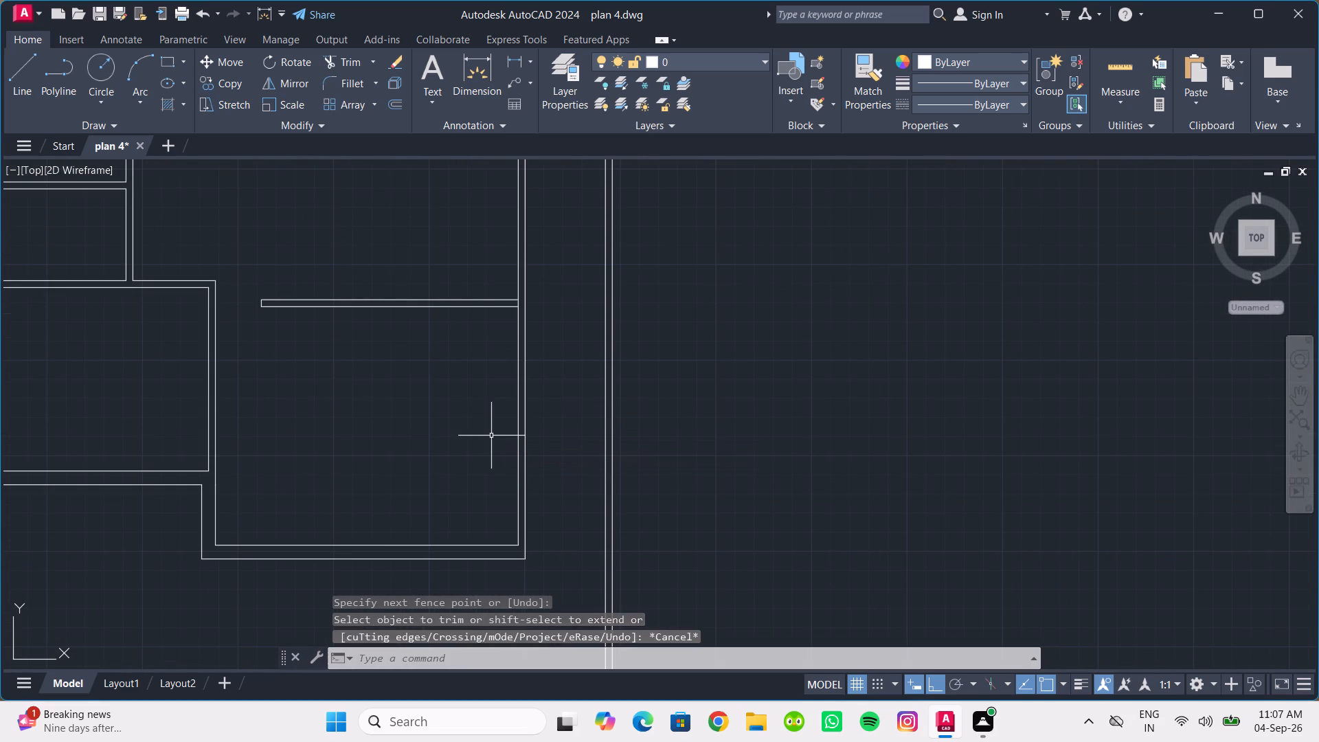
pyautogui.press('Escape')
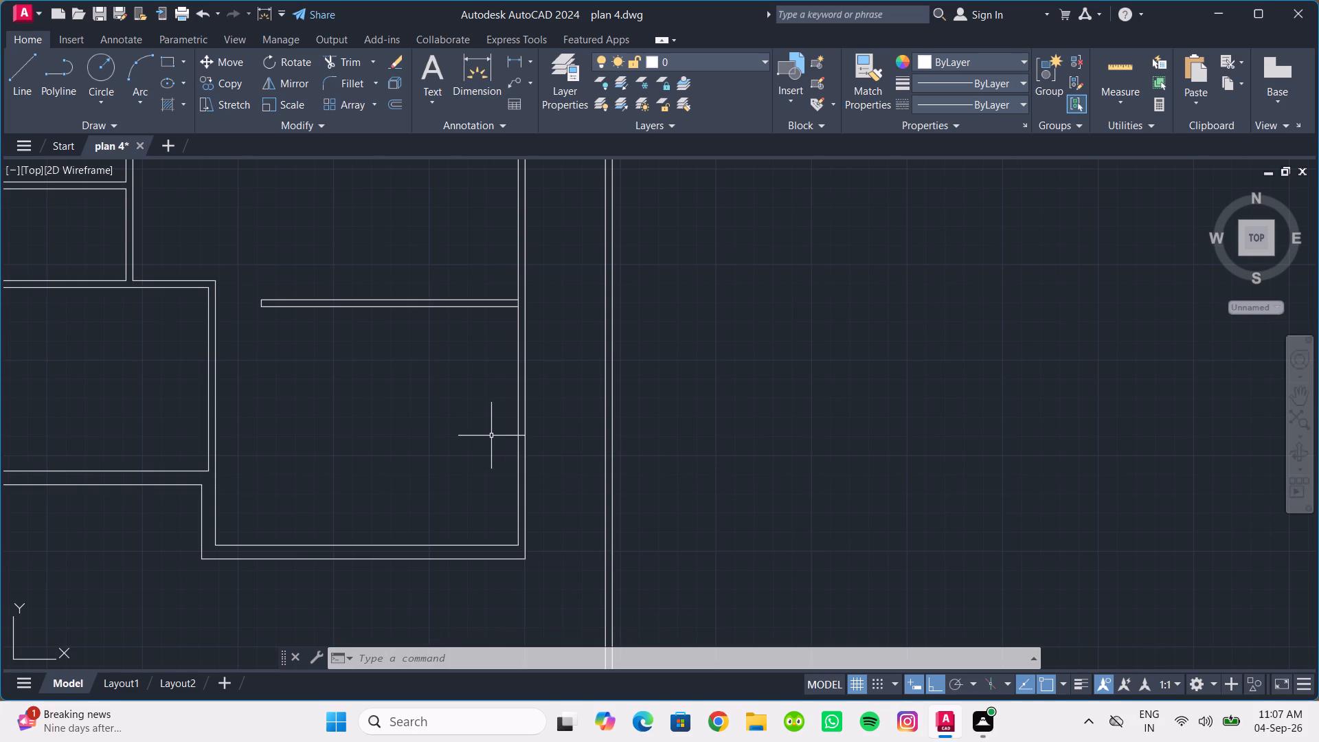
# Move the inner line of the east wall beside the short partition 4.5" west, into the room.
pyautogui.click(517, 414)
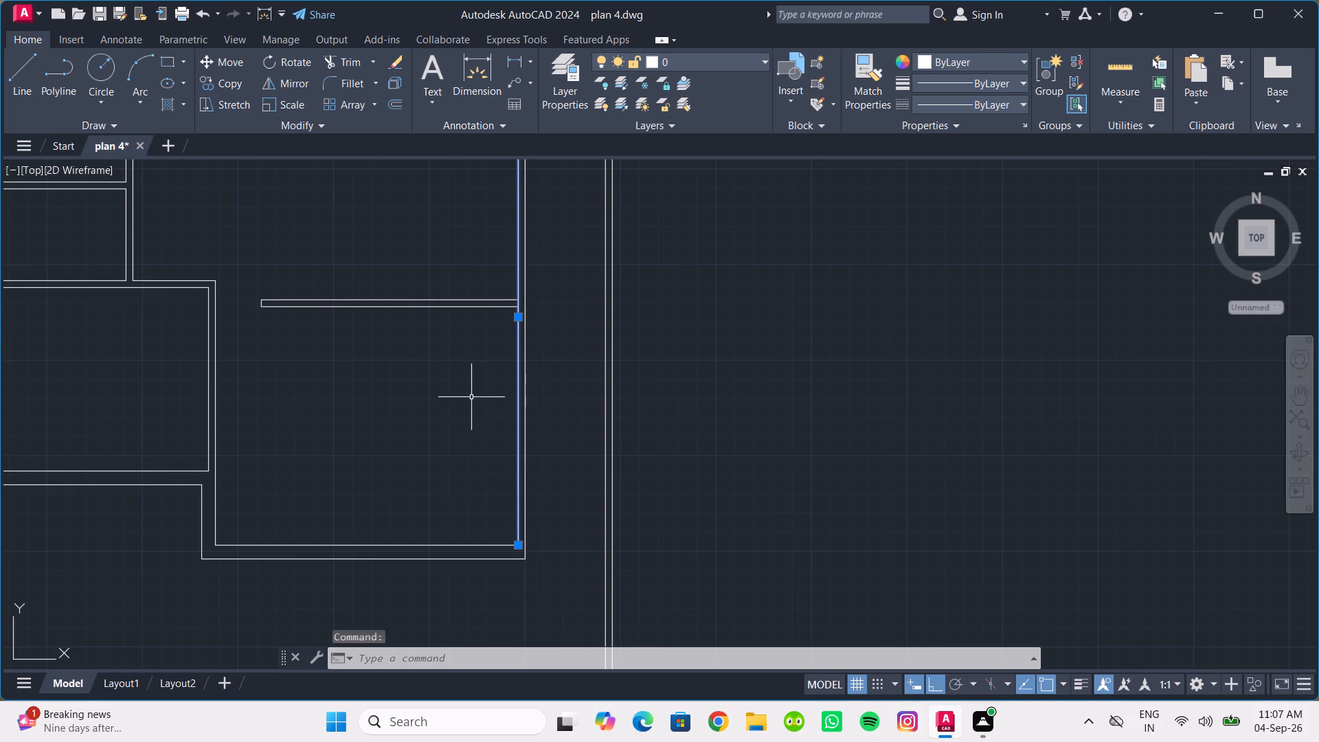
pyautogui.scroll(-2, 466, 409)
pyautogui.scroll(1, 443, 432)
pyautogui.scroll(1, 502, 368)
pyautogui.moveTo(502, 368); pyautogui.dragTo(490, 460, button='middle')
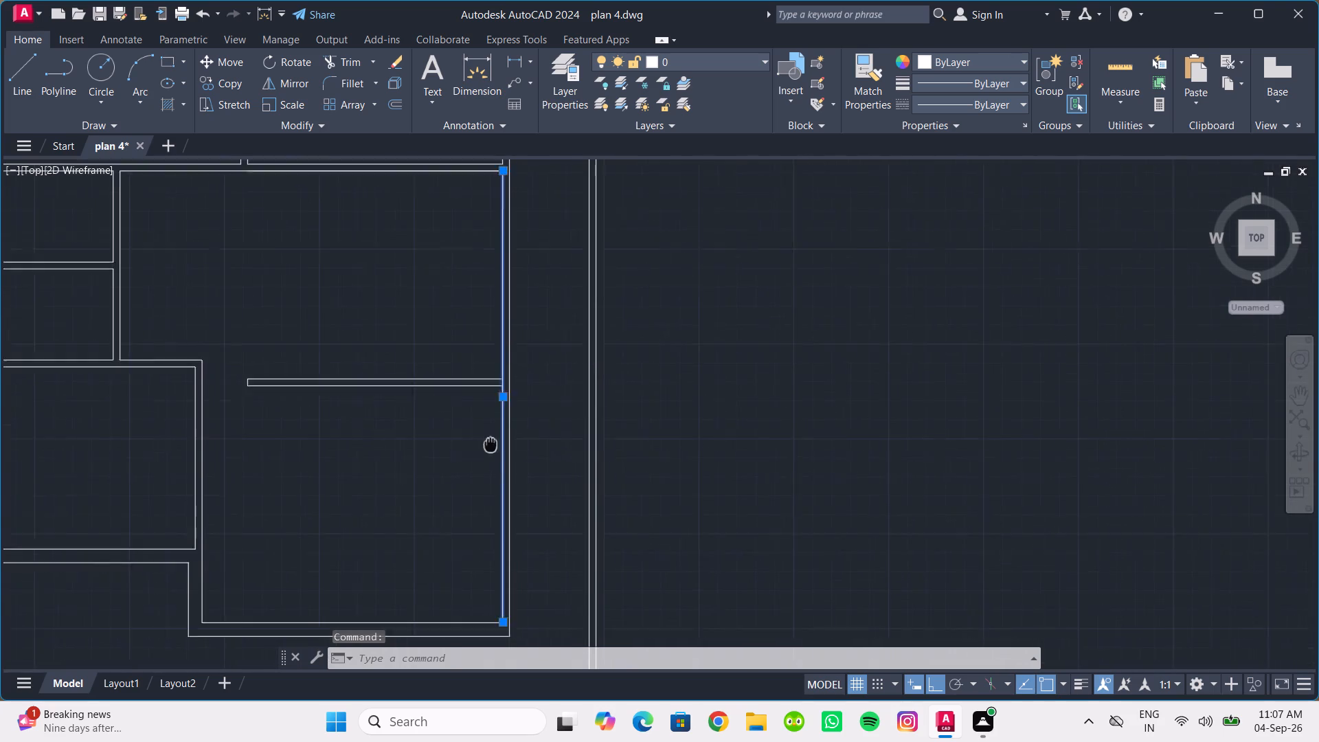
pyautogui.moveTo(490, 460); pyautogui.dragTo(489, 464, button='middle')
pyautogui.click(499, 420)
pyautogui.write('4.5')
pyautogui.press('Return')
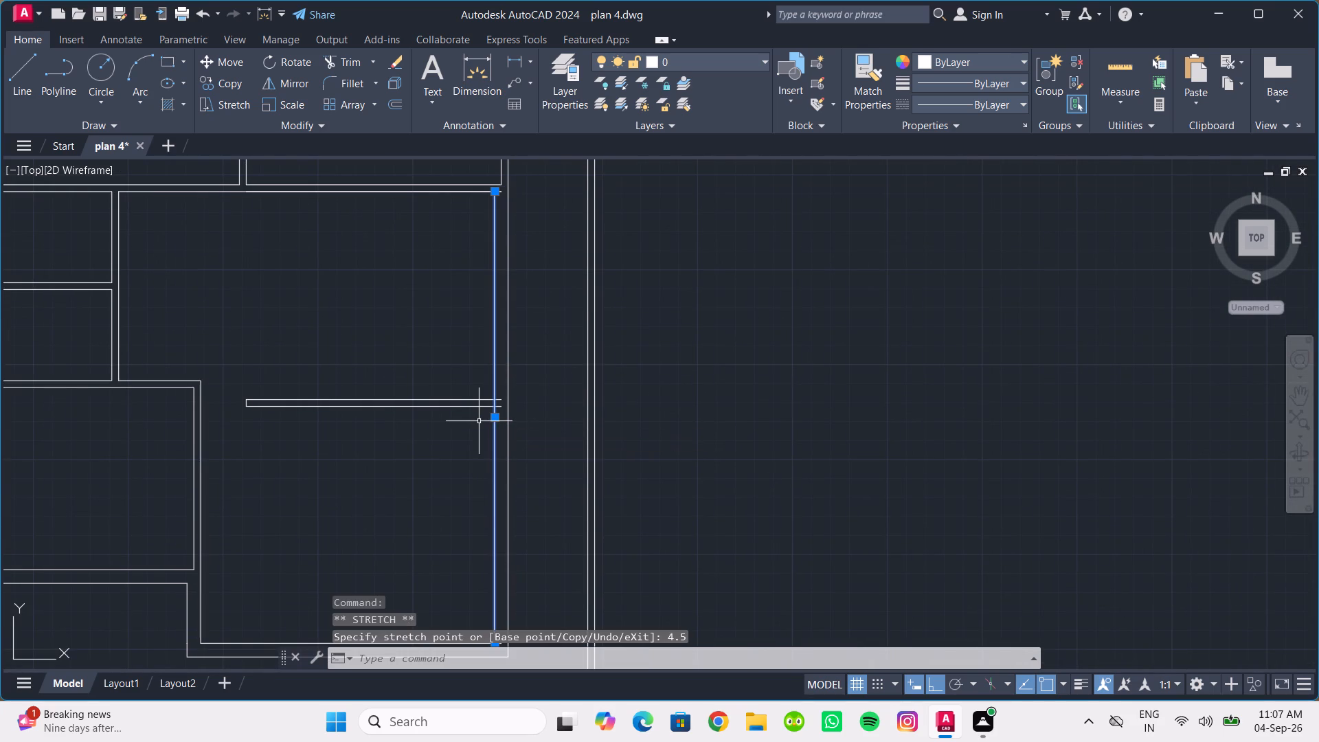
pyautogui.scroll(-1, 562, 397)
pyautogui.press('Escape')
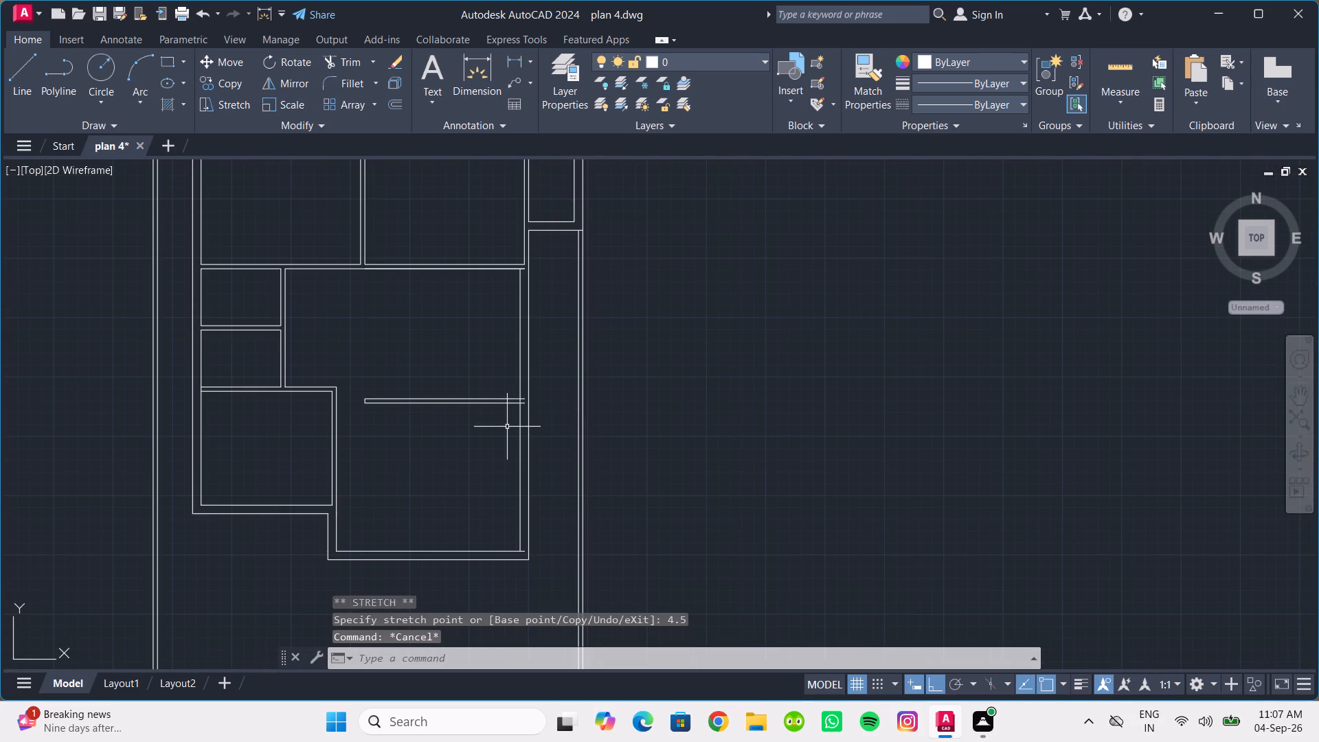
# Trim the bottom wall's and short partition's overshoots past the moved inner east line, and that line's segment between the partition lines.
pyautogui.press('t')
pyautogui.press('r')
pyautogui.press('Return')
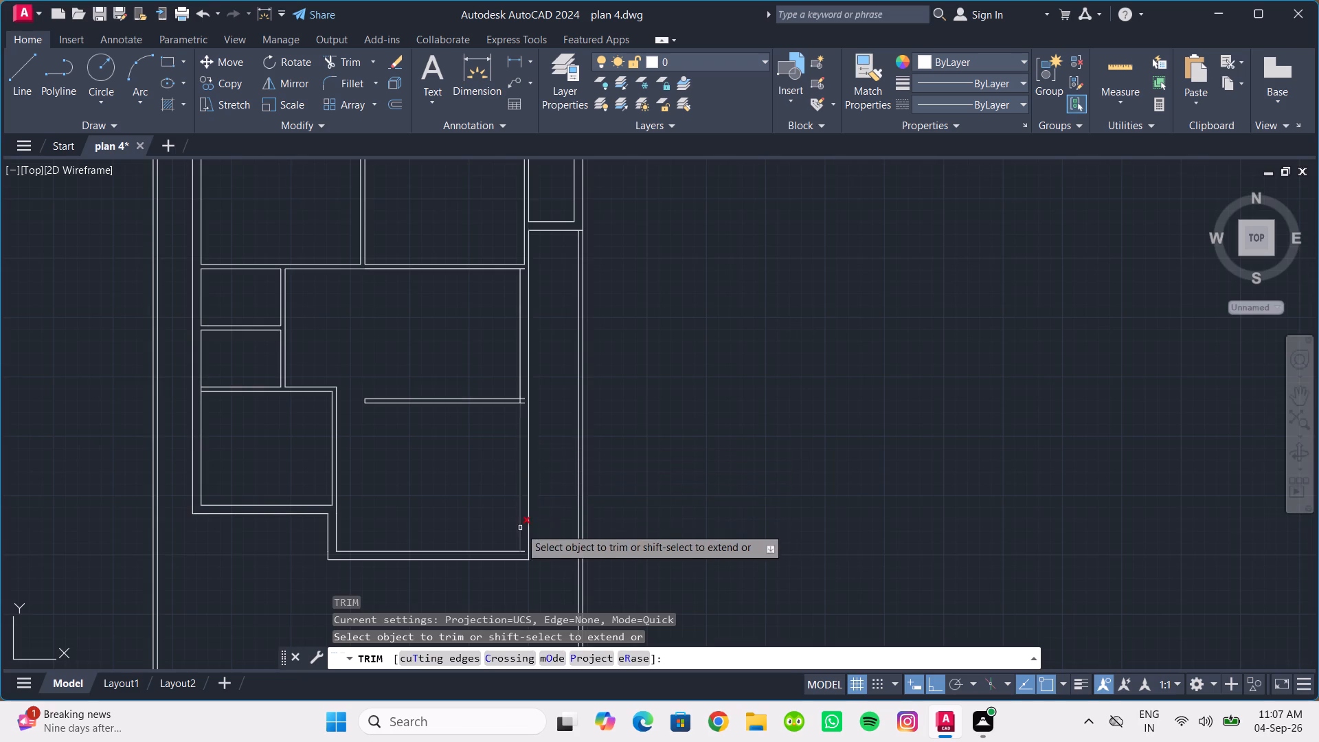
pyautogui.scroll(5, 520, 529)
pyautogui.moveTo(505, 581); pyautogui.dragTo(492, 438, button='middle')
pyautogui.click(518, 512)
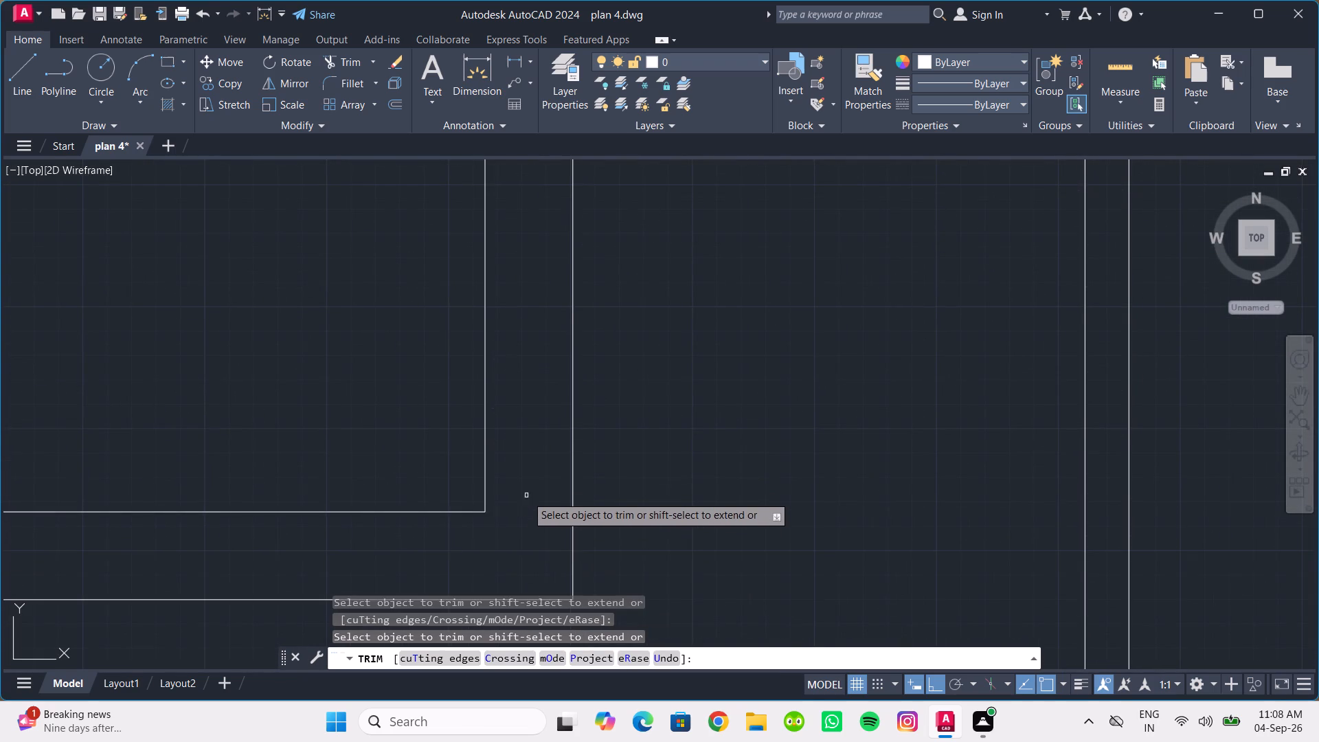
pyautogui.scroll(-3, 528, 473)
pyautogui.moveTo(526, 476); pyautogui.dragTo(510, 592, button='middle')
pyautogui.scroll(-2, 616, 336)
pyautogui.moveTo(616, 336); pyautogui.dragTo(624, 444, button='middle')
pyautogui.scroll(4, 590, 388)
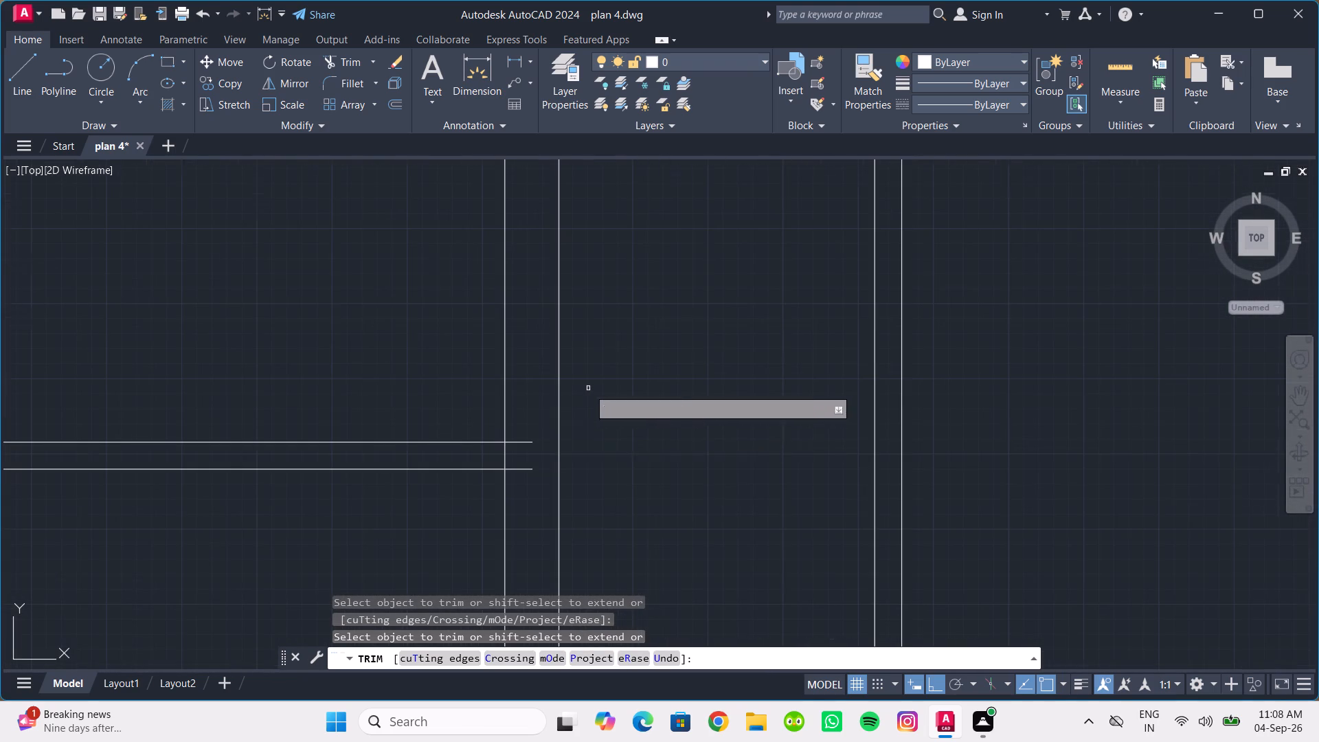
pyautogui.moveTo(524, 425); pyautogui.dragTo(526, 483)
pyautogui.moveTo(509, 461); pyautogui.dragTo(492, 460)
# Trim the stub of the room's top wall line that extends east past the moved inner east wall line.
pyautogui.scroll(-3, 535, 439)
pyautogui.moveTo(600, 396); pyautogui.dragTo(604, 497, button='middle')
pyautogui.scroll(2, 550, 339)
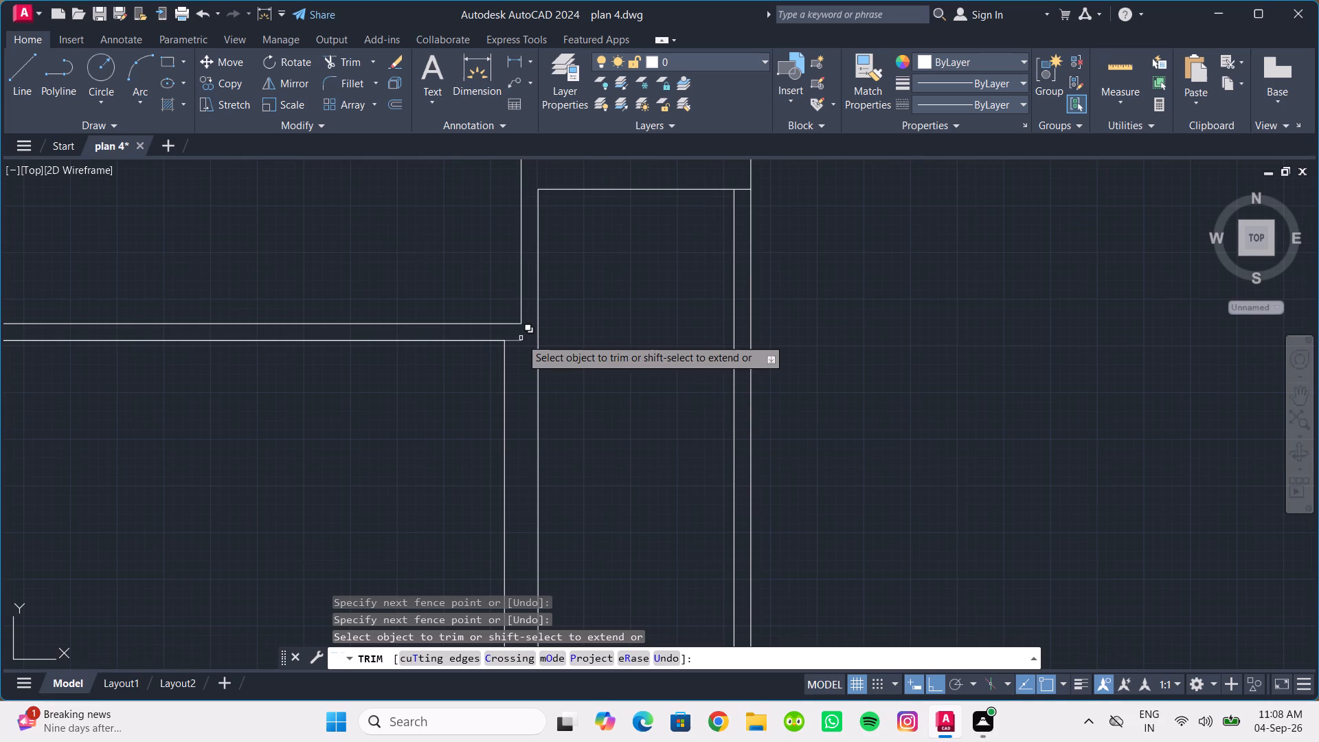
pyautogui.click(519, 340)
pyautogui.scroll(-3, 585, 350)
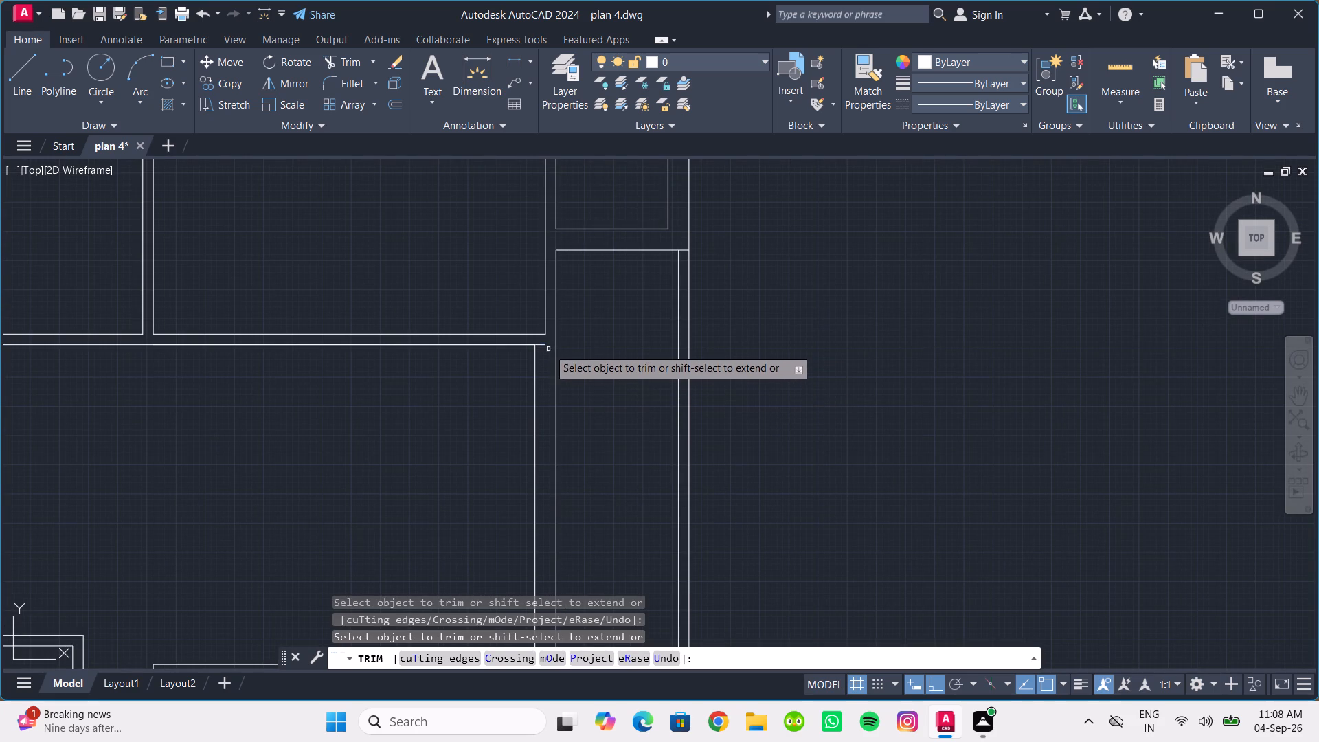
pyautogui.click(544, 347)
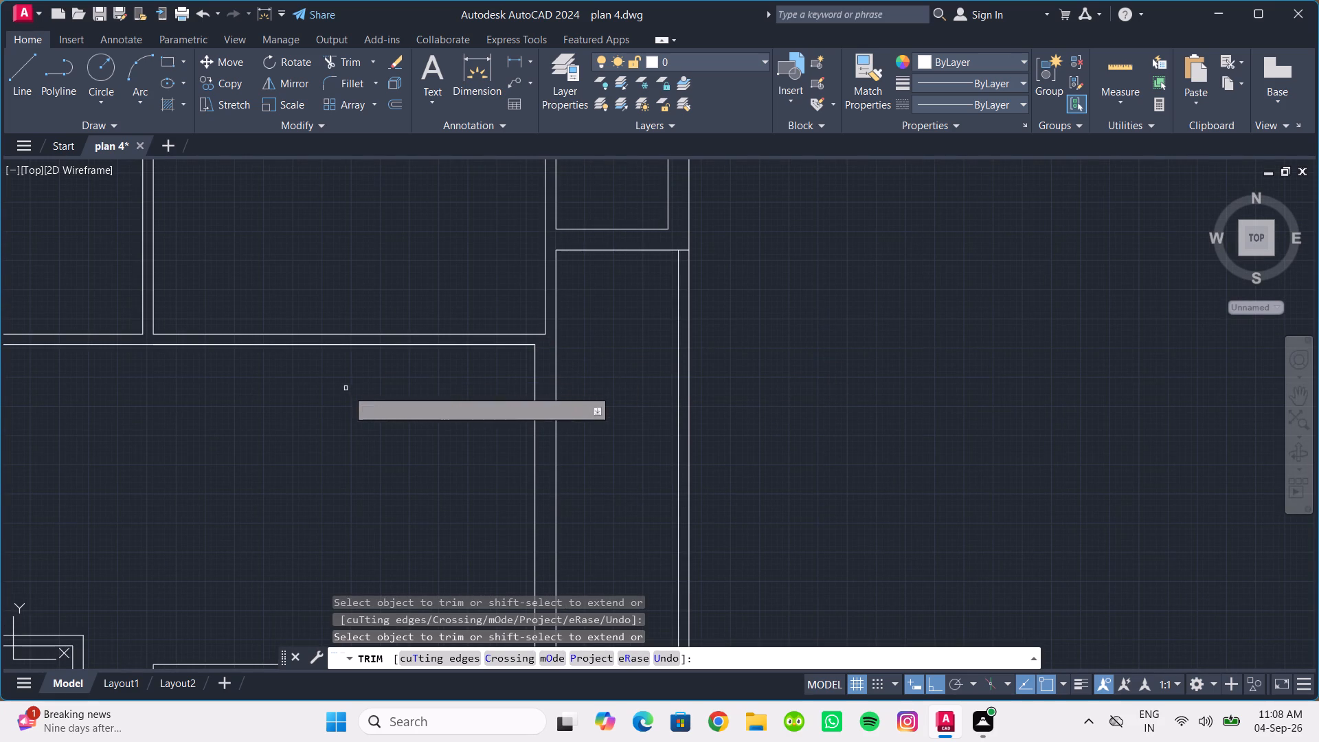
pyautogui.press('Escape')
# Run Overkill on the whole plan with the default settings to delete duplicate and overlapping lines.
pyautogui.scroll(-2, 374, 402)
pyautogui.moveTo(376, 412); pyautogui.dragTo(462, 358, button='middle')
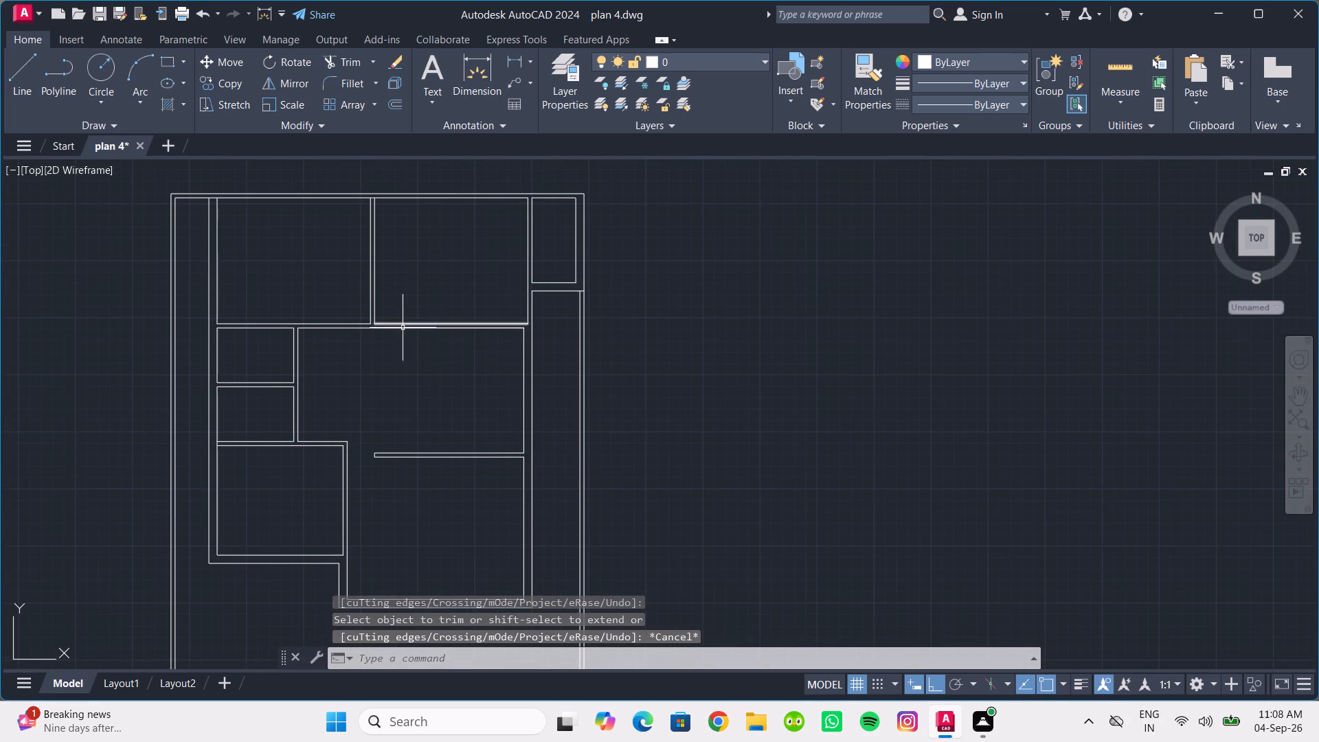
pyautogui.scroll(-2, 406, 344)
pyautogui.moveTo(408, 352); pyautogui.dragTo(436, 319, button='middle')
pyautogui.scroll(1, 436, 319)
pyautogui.moveTo(436, 319); pyautogui.dragTo(451, 324, button='middle')
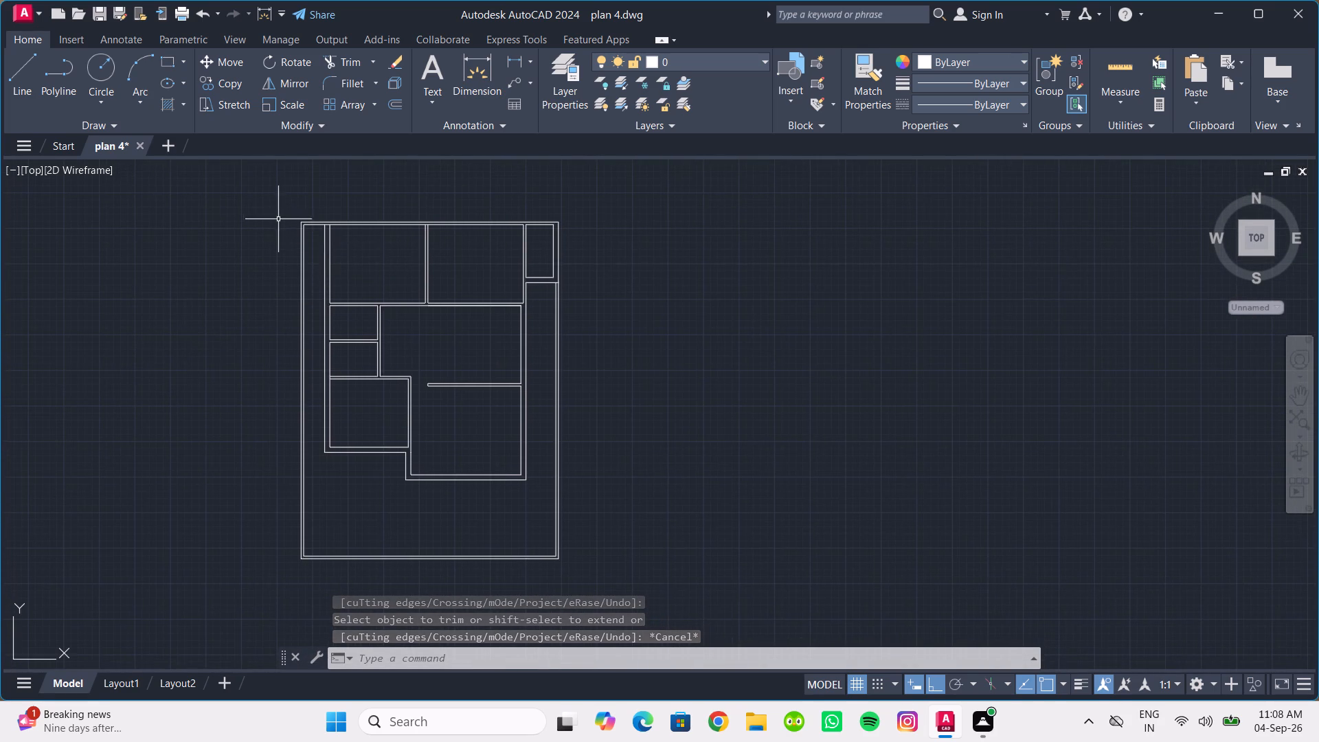
pyautogui.click(274, 204)
pyautogui.click(659, 604)
pyautogui.write('over')
pyautogui.write('kill')
pyautogui.press('Return')
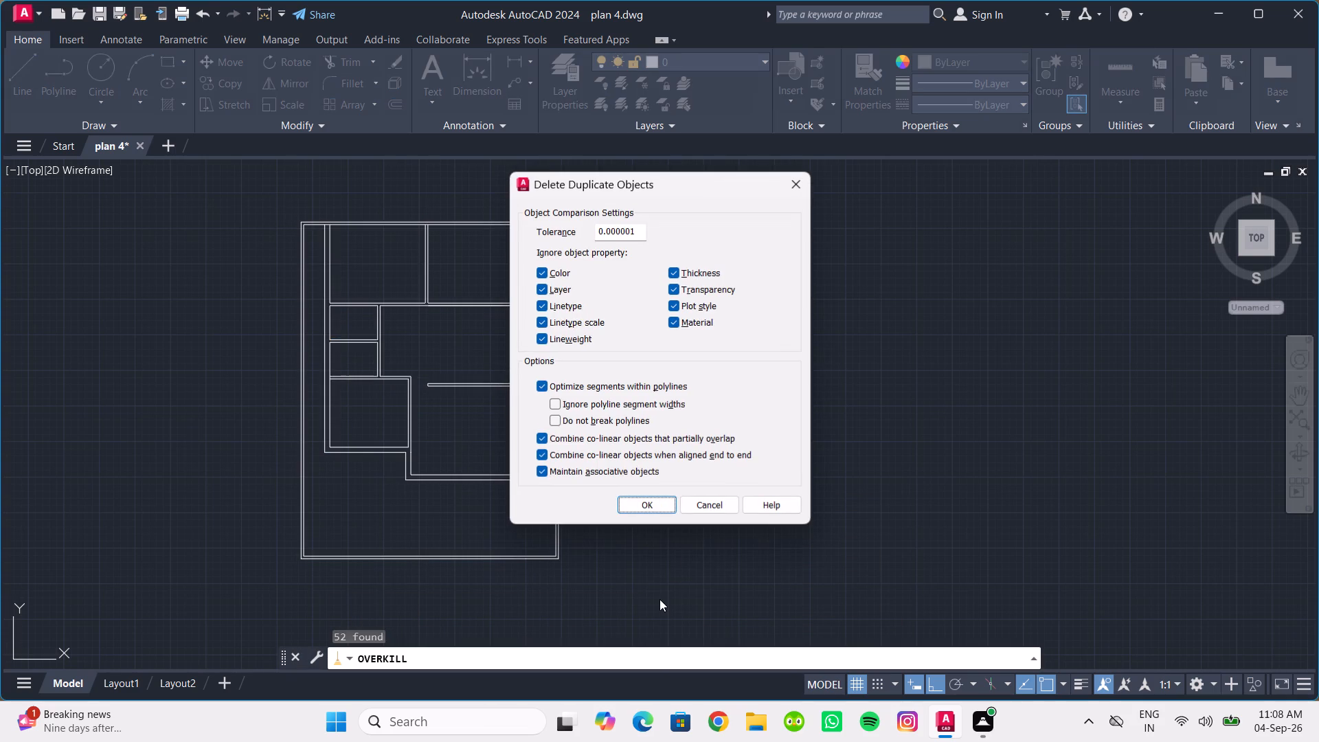
pyautogui.click(651, 511)
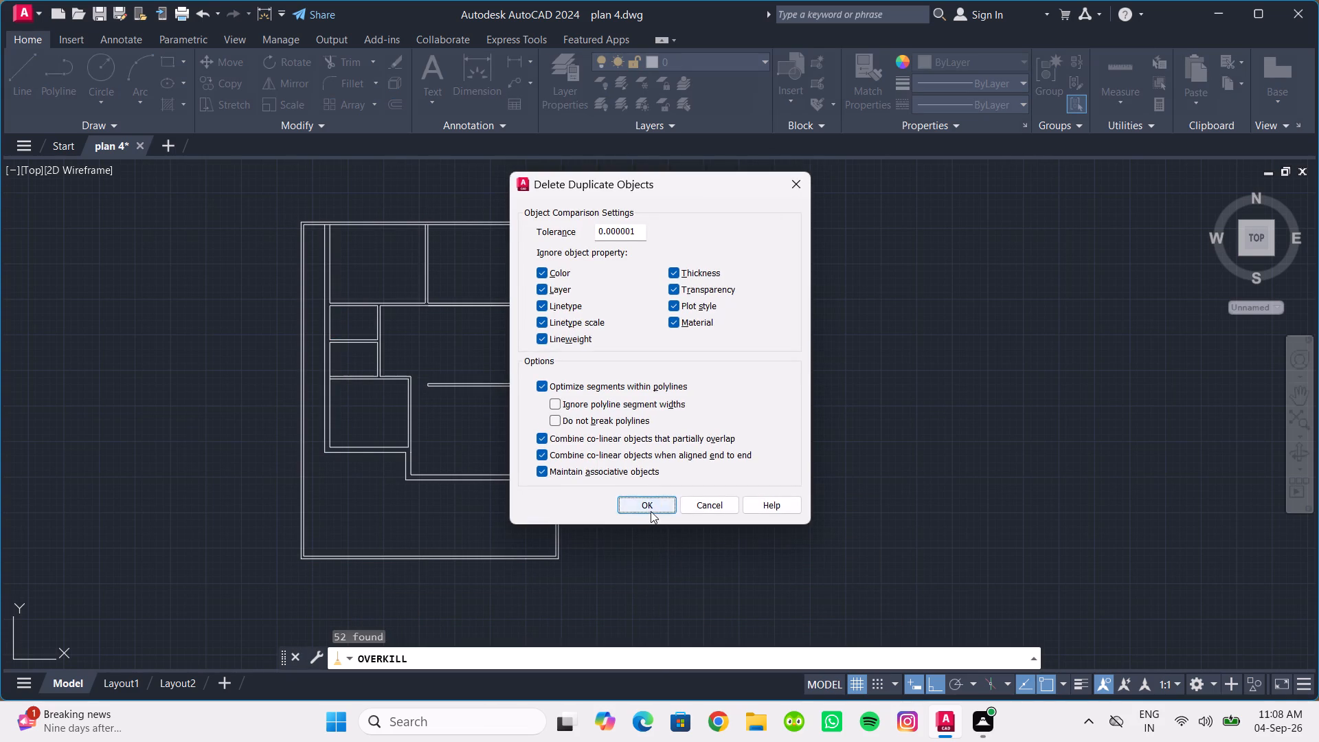
# Examine the cleaned-up plan and its wall junctions.
pyautogui.scroll(2, 464, 408)
pyautogui.scroll(-1, 464, 408)
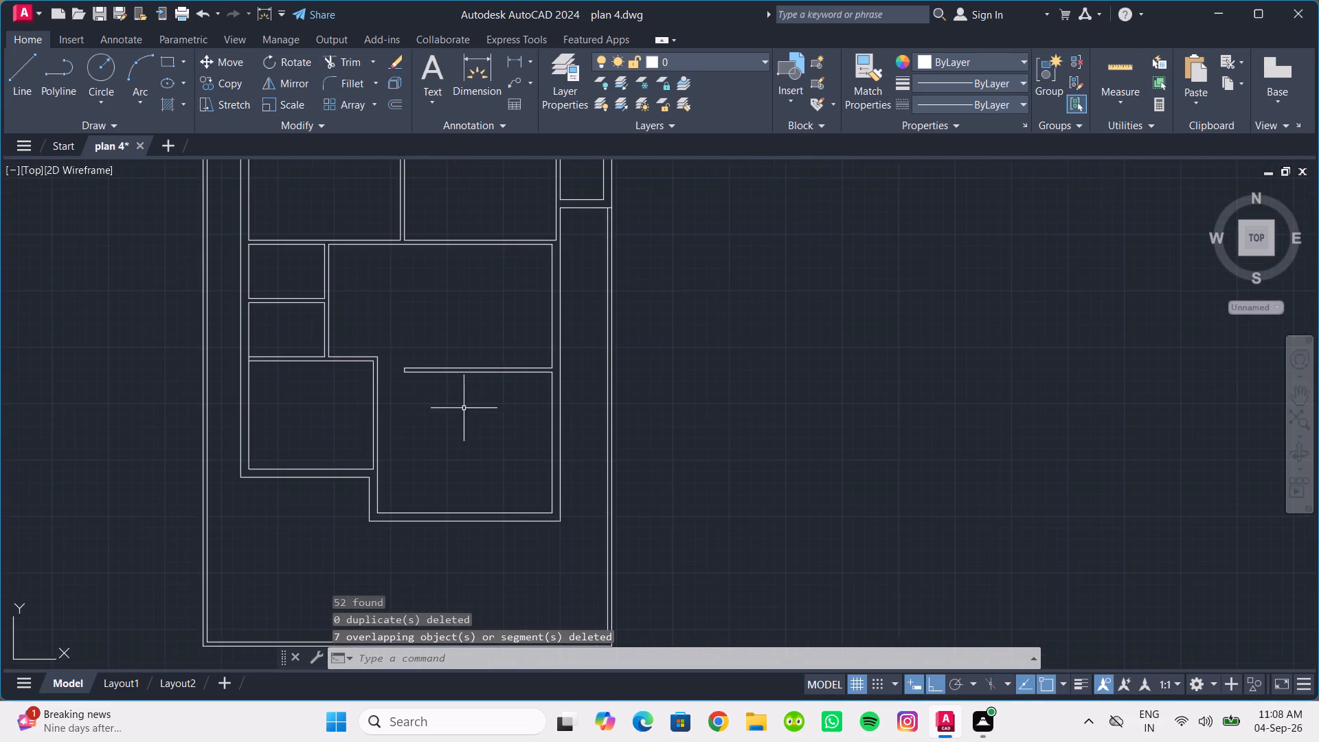
pyautogui.scroll(4, 486, 371)
pyautogui.scroll(-4, 519, 447)
pyautogui.scroll(3, 482, 302)
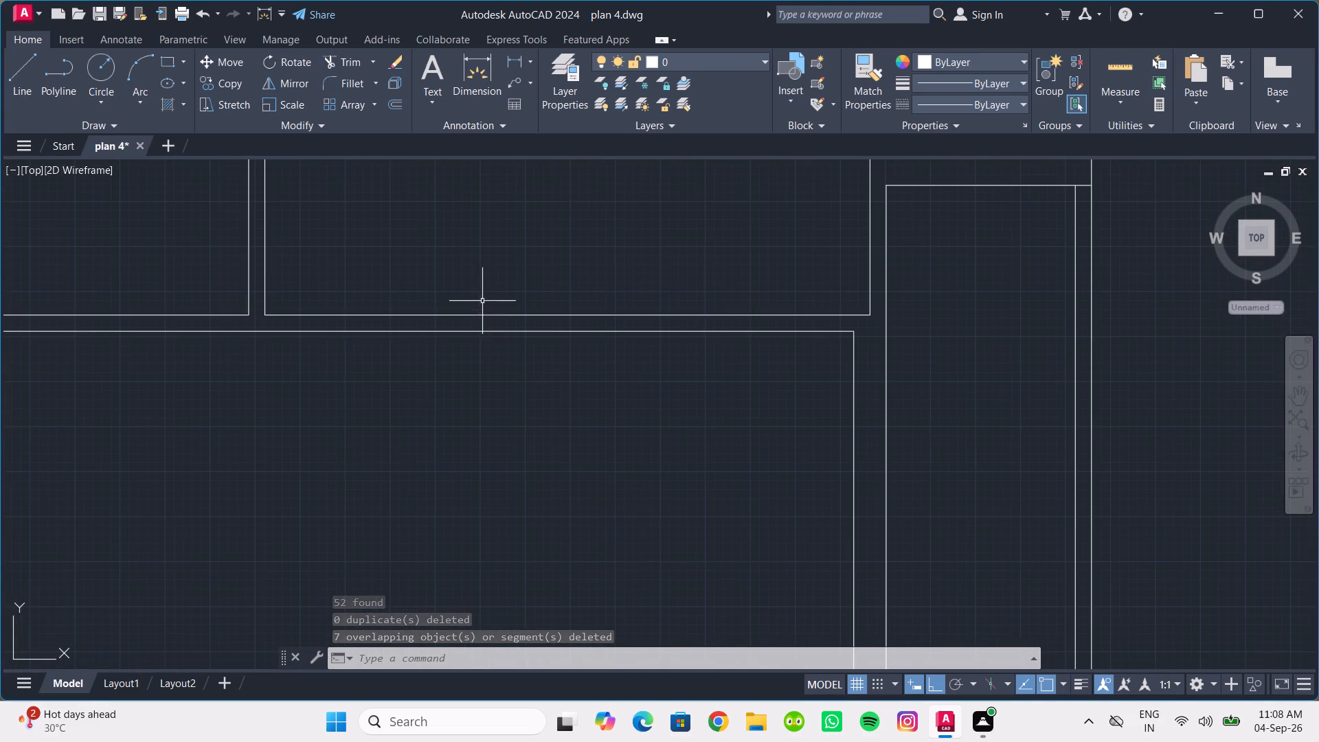
pyautogui.scroll(-3, 549, 420)
pyautogui.moveTo(572, 431); pyautogui.dragTo(562, 342, button='middle')
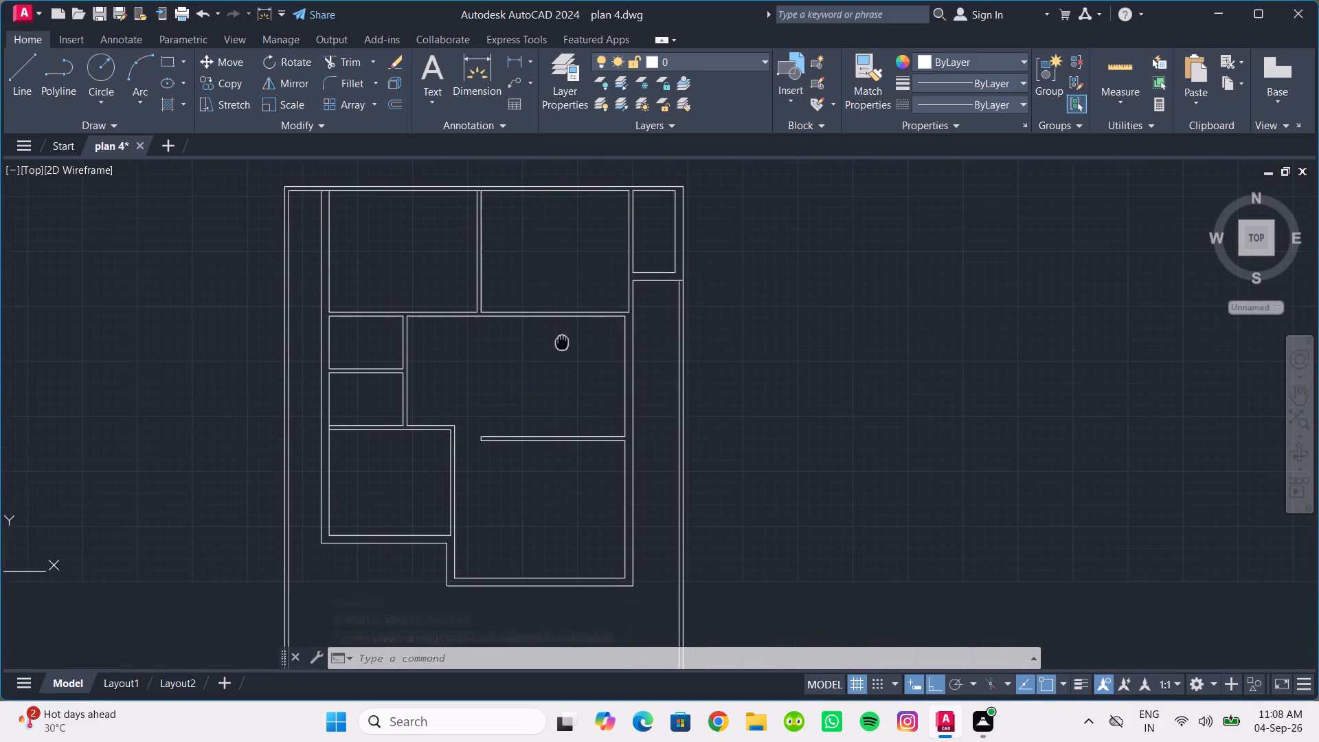
pyautogui.moveTo(562, 342); pyautogui.dragTo(563, 341, button='middle')
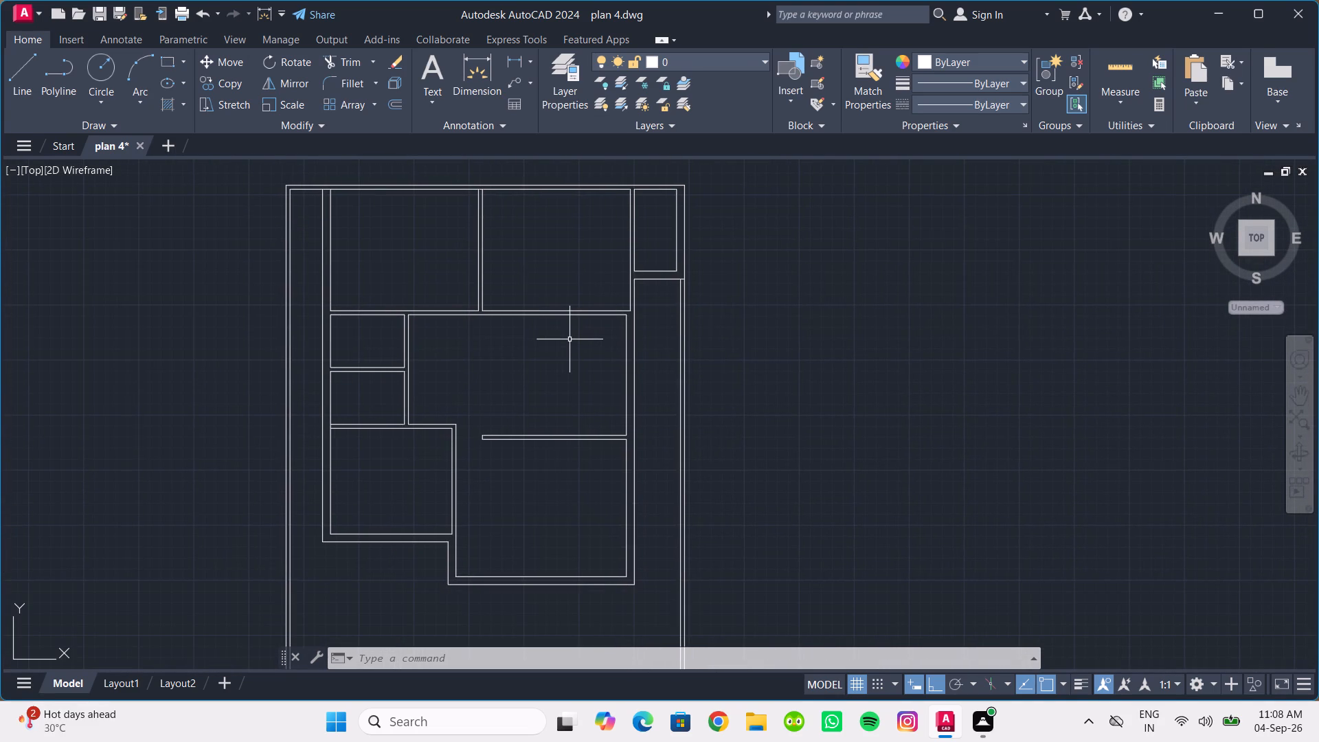
pyautogui.scroll(-1, 570, 348)
pyautogui.moveTo(570, 355); pyautogui.dragTo(559, 333, button='middle')
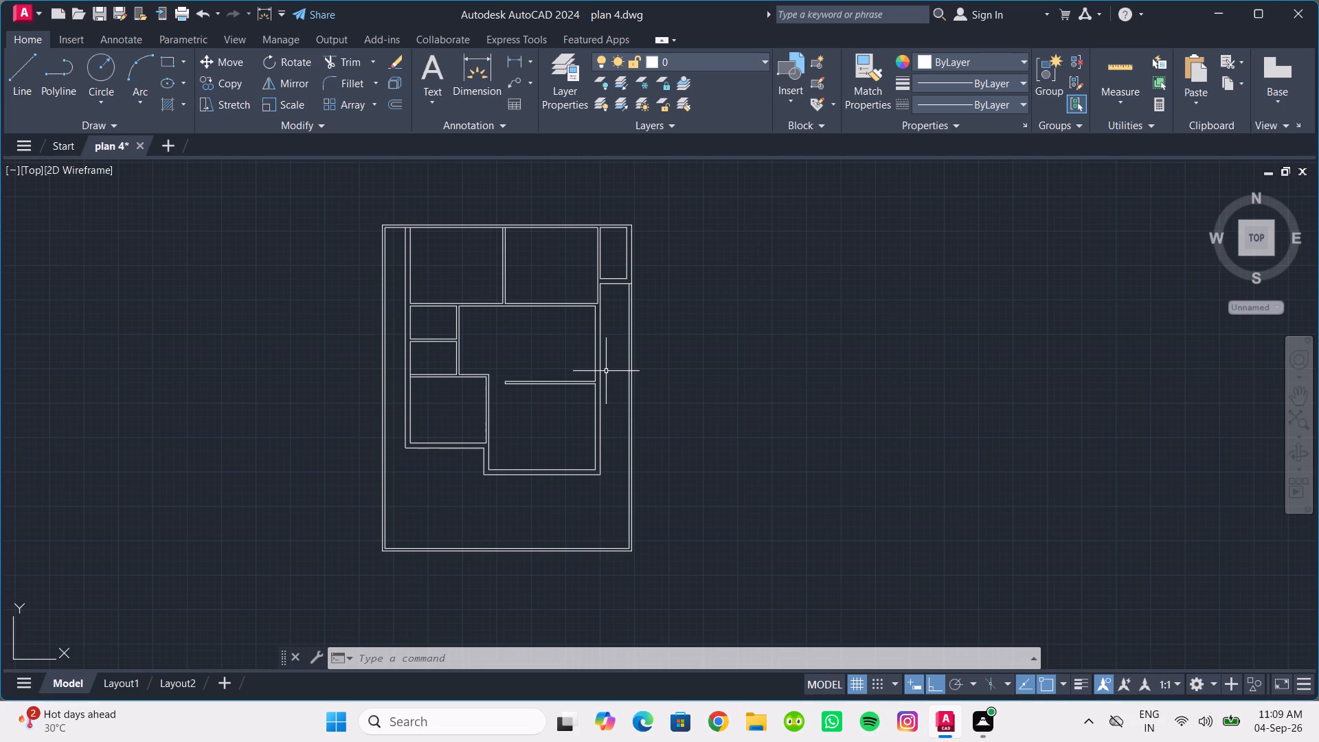
# Draw a wall outline from the south room's southeast outer corner: 7'8" south, about 12' west, 9" north and about 10'-10" east.
pyautogui.click(21, 74)
pyautogui.scroll(1, 598, 514)
pyautogui.moveTo(493, 522); pyautogui.dragTo(482, 462, button='middle')
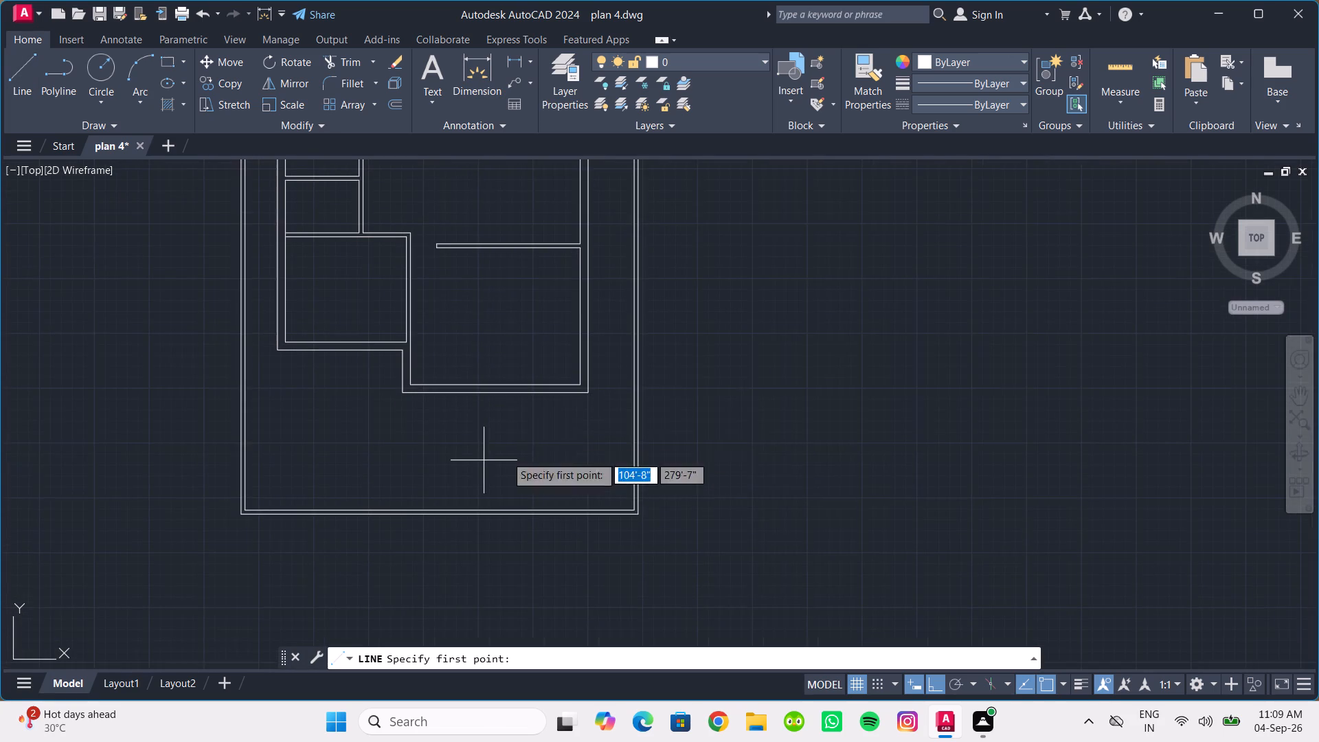
pyautogui.scroll(1, 584, 403)
pyautogui.click(589, 388)
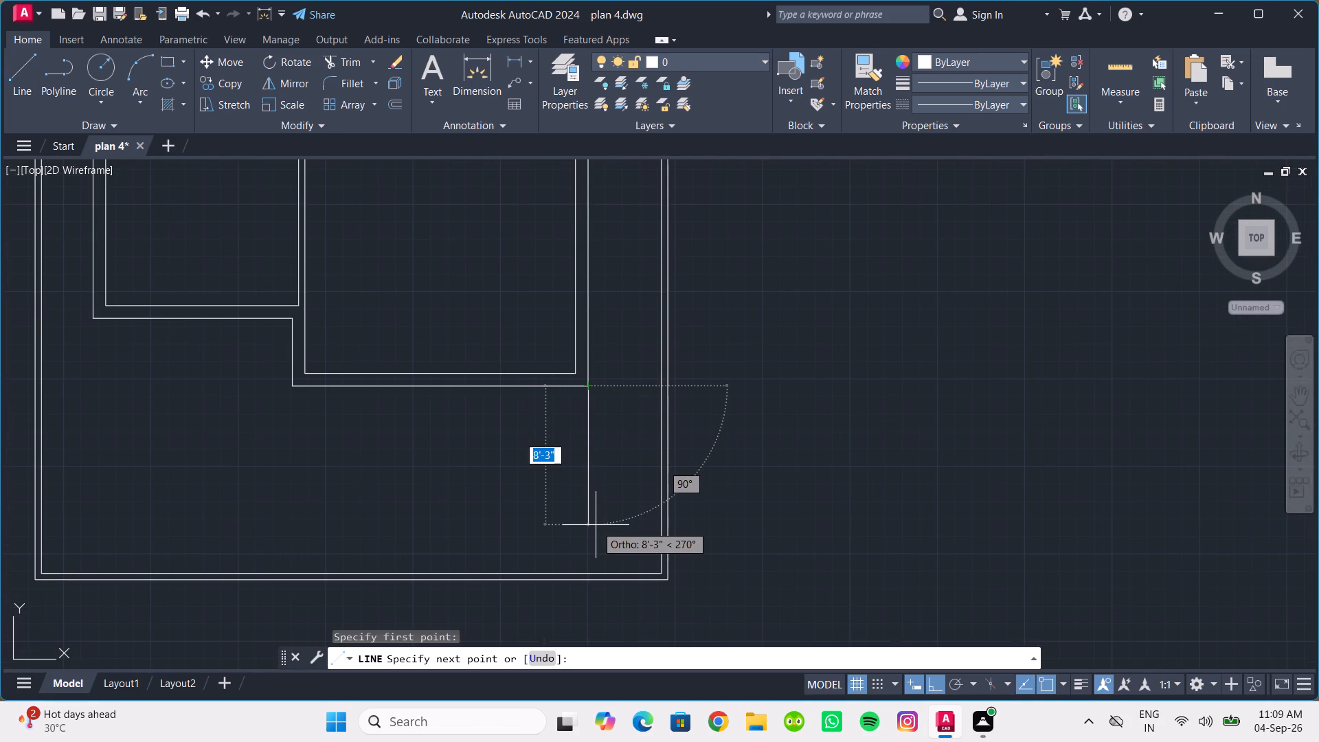
pyautogui.write('7\'8"')
pyautogui.press('Return')
pyautogui.press('\\')
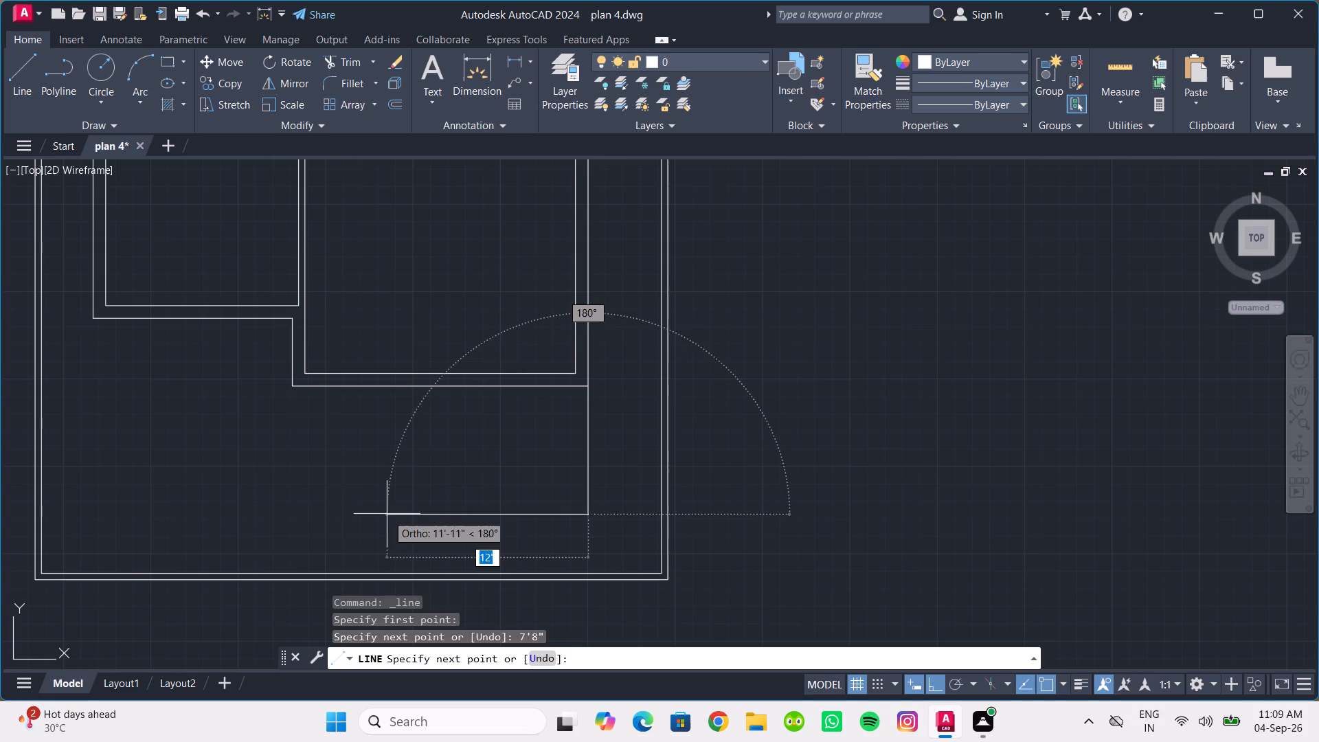
pyautogui.click(387, 514)
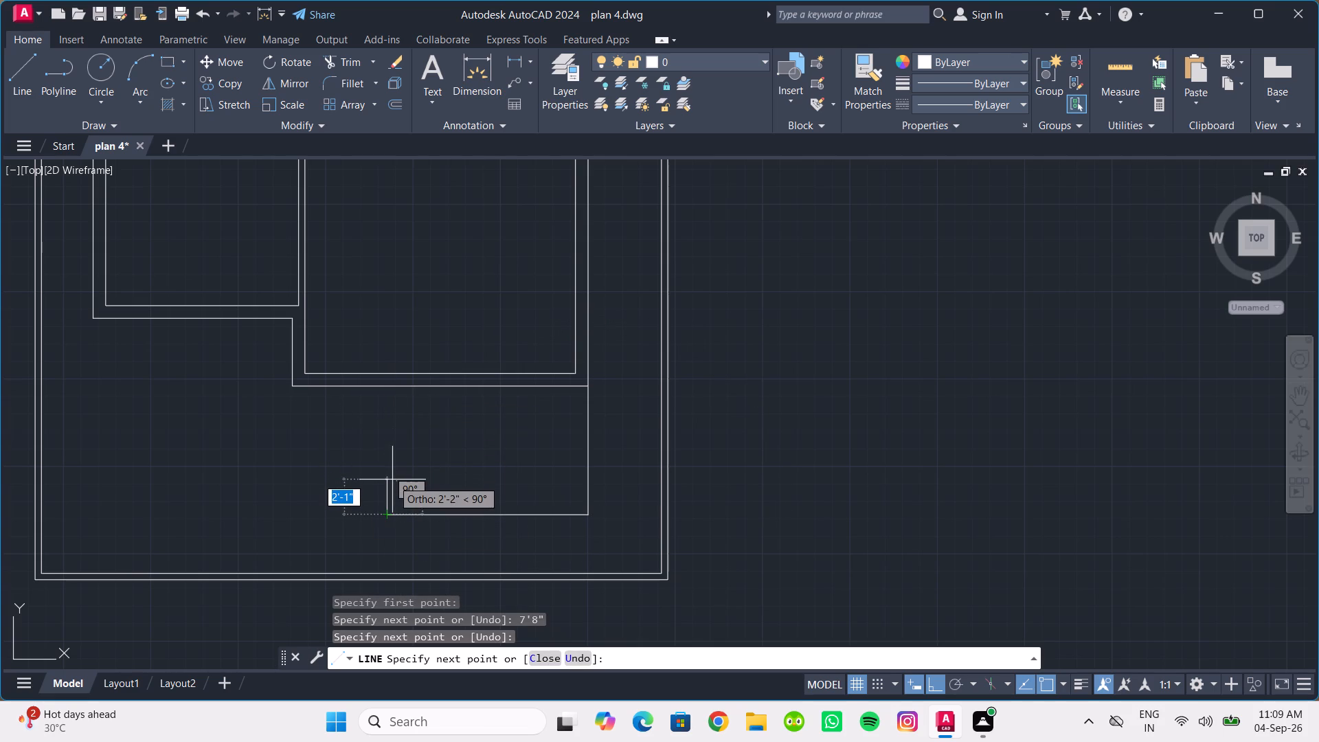
pyautogui.press('9')
pyautogui.press('Return')
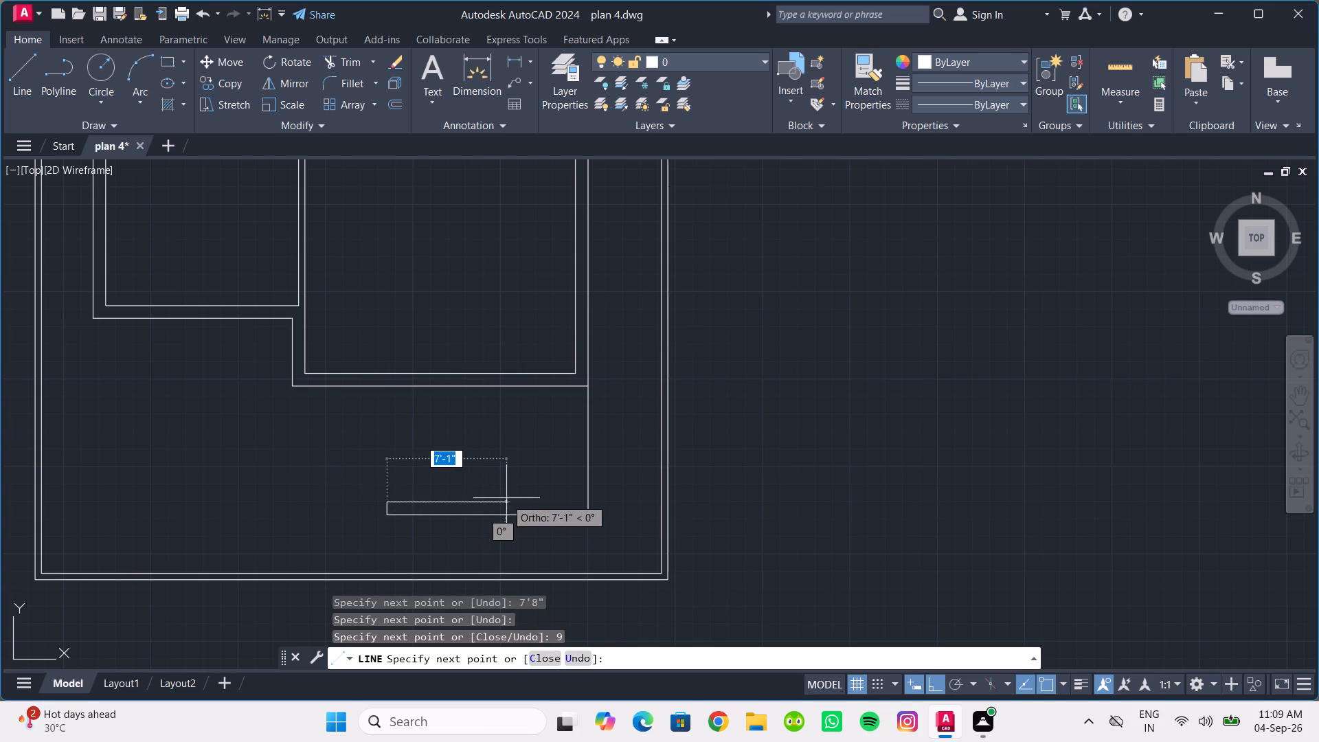
pyautogui.scroll(1, 587, 507)
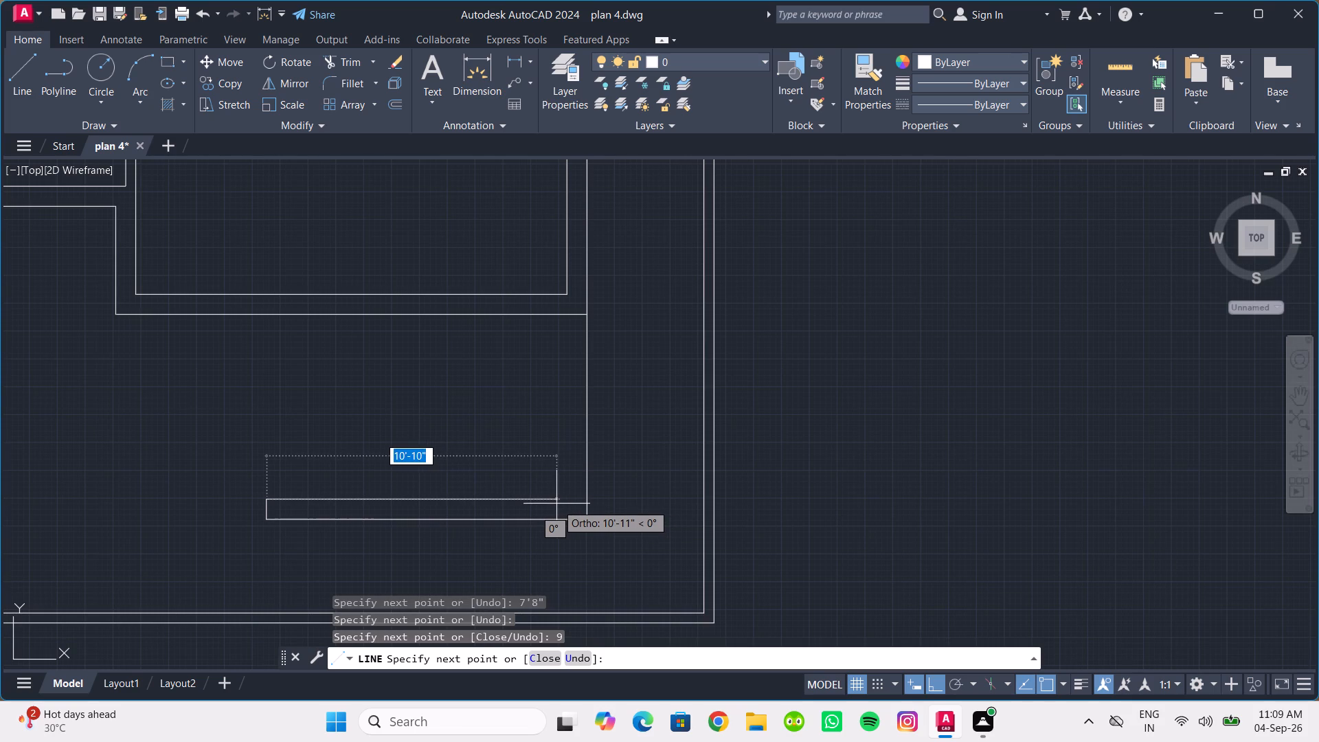
pyautogui.click(556, 504)
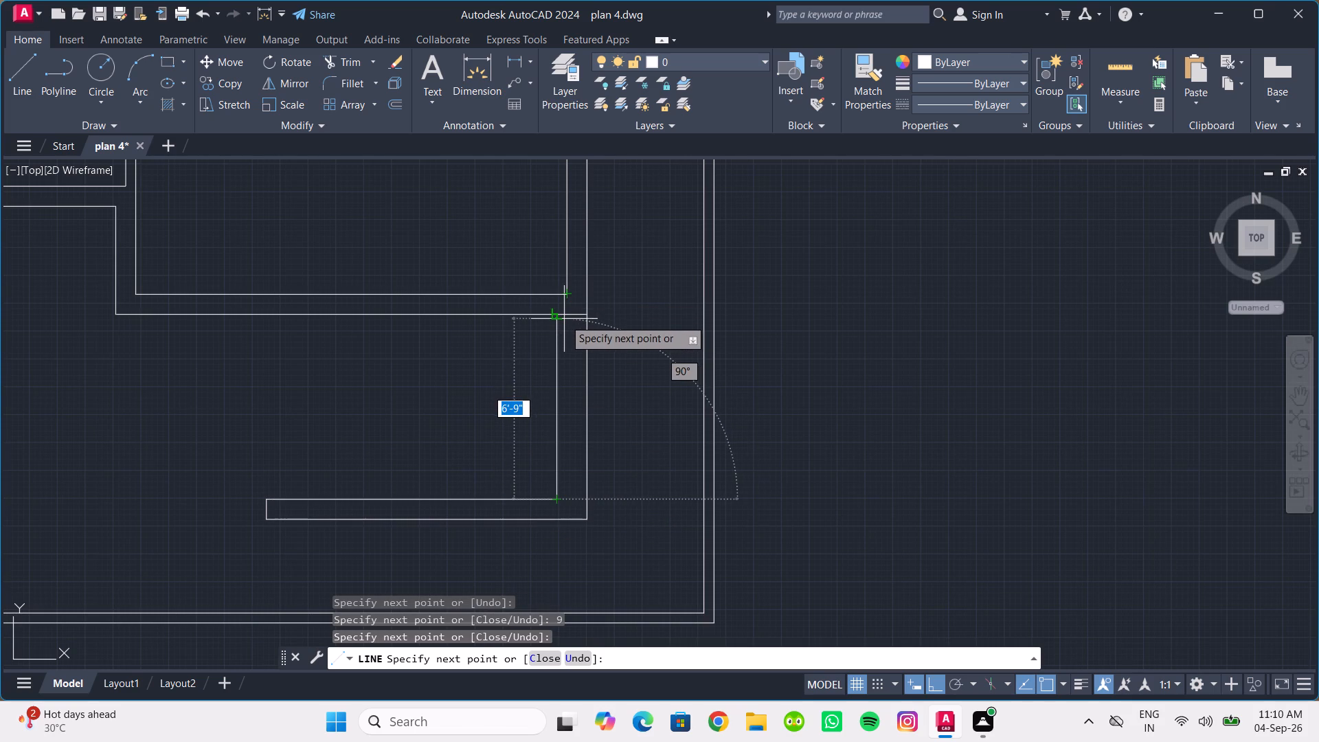
pyautogui.scroll(2, 564, 319)
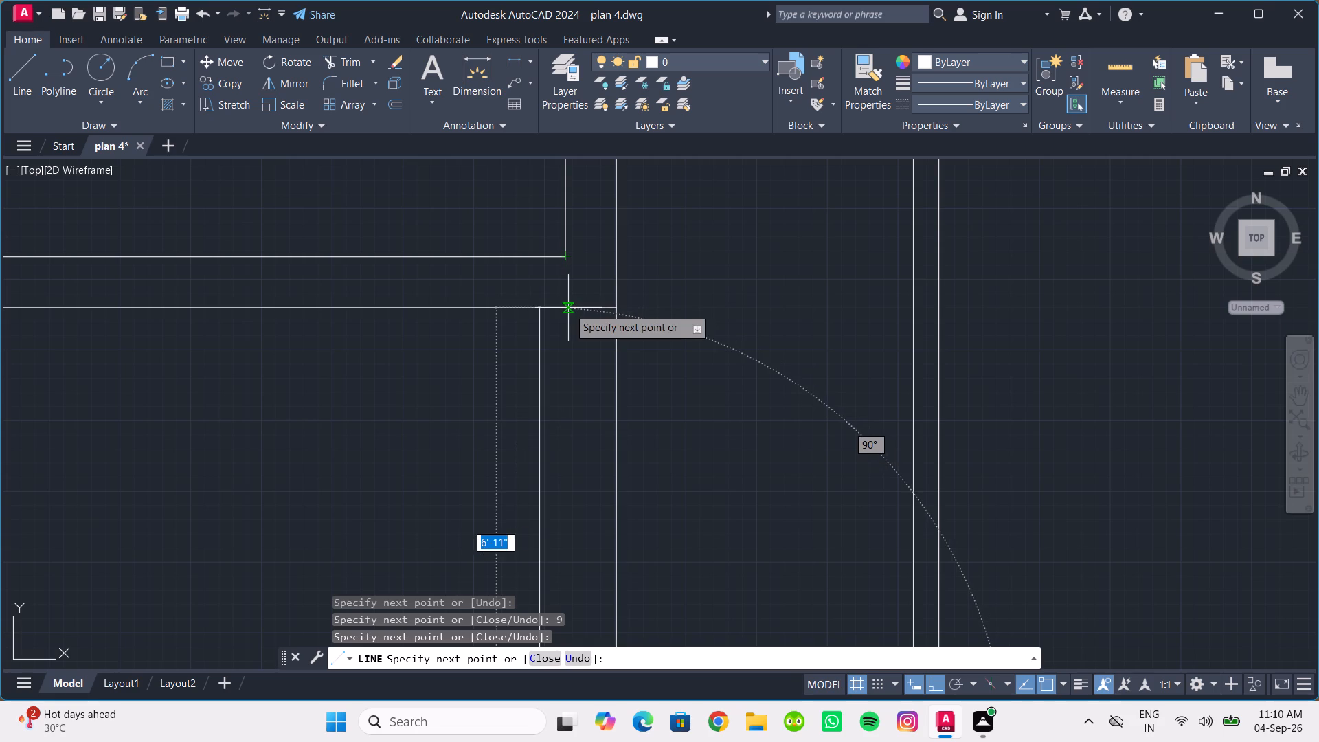
pyautogui.press('Escape')
# Draw the new wall's inner line about 6'-11" south, aligned with the inner east wall line, and join it west to the 9" wall's upper line.
pyautogui.scroll(-3, 517, 399)
pyautogui.moveTo(506, 414); pyautogui.dragTo(478, 404, button='middle')
pyautogui.scroll(1, 504, 414)
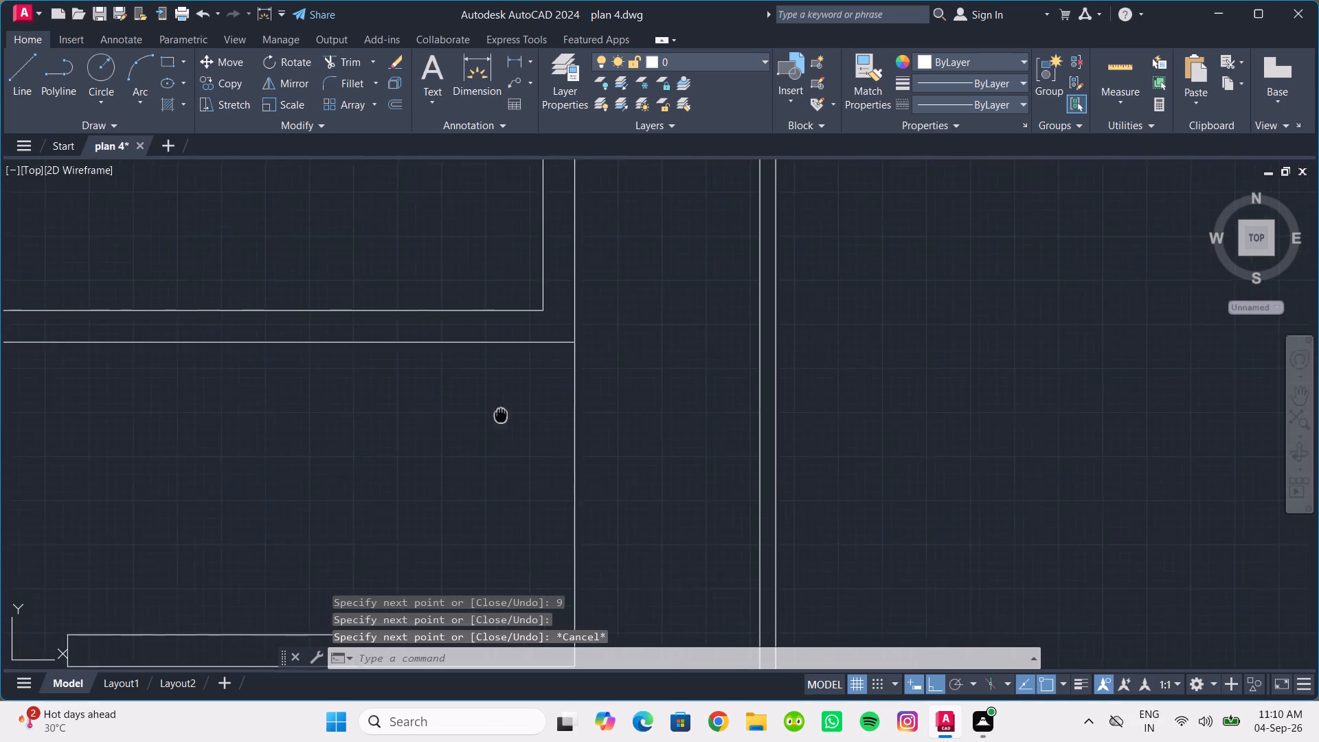
pyautogui.moveTo(478, 404); pyautogui.dragTo(460, 366, button='middle')
pyautogui.click(28, 76)
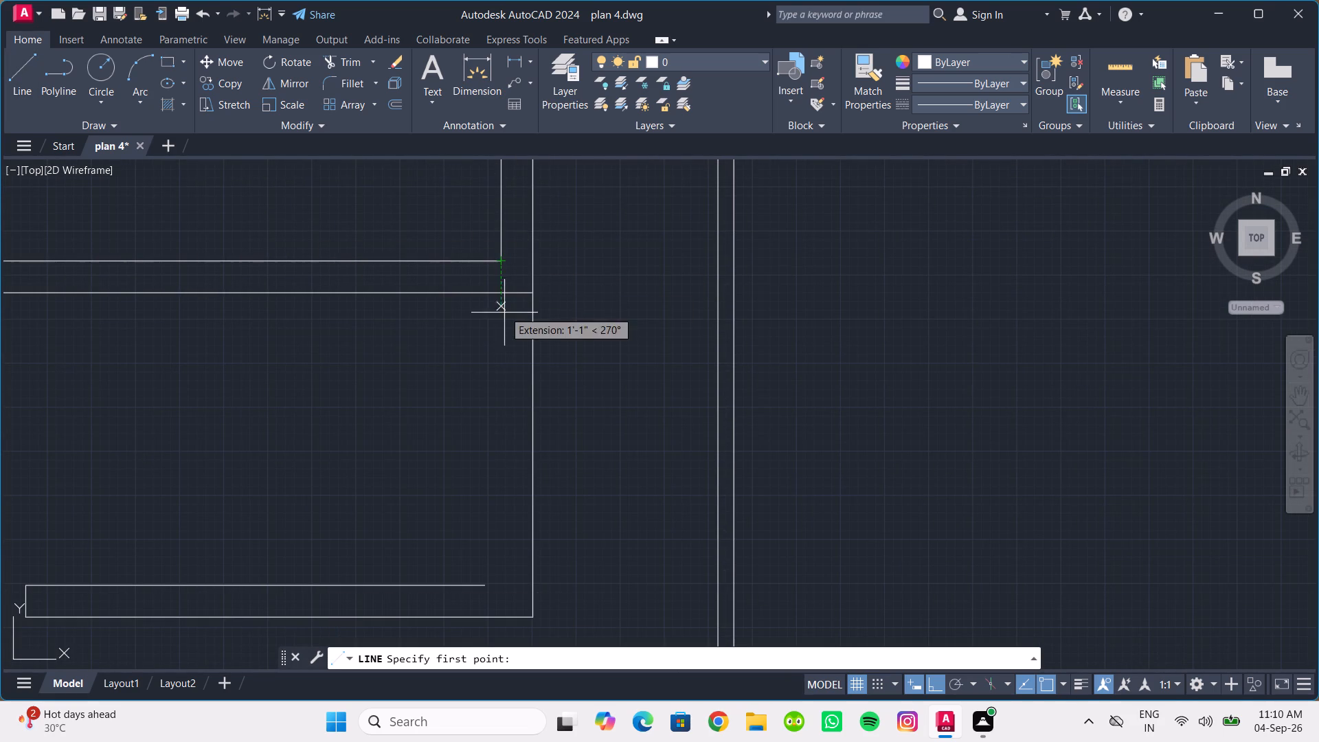
pyautogui.click(502, 299)
pyautogui.moveTo(475, 487); pyautogui.dragTo(470, 379, button='middle')
pyautogui.scroll(-1, 475, 487)
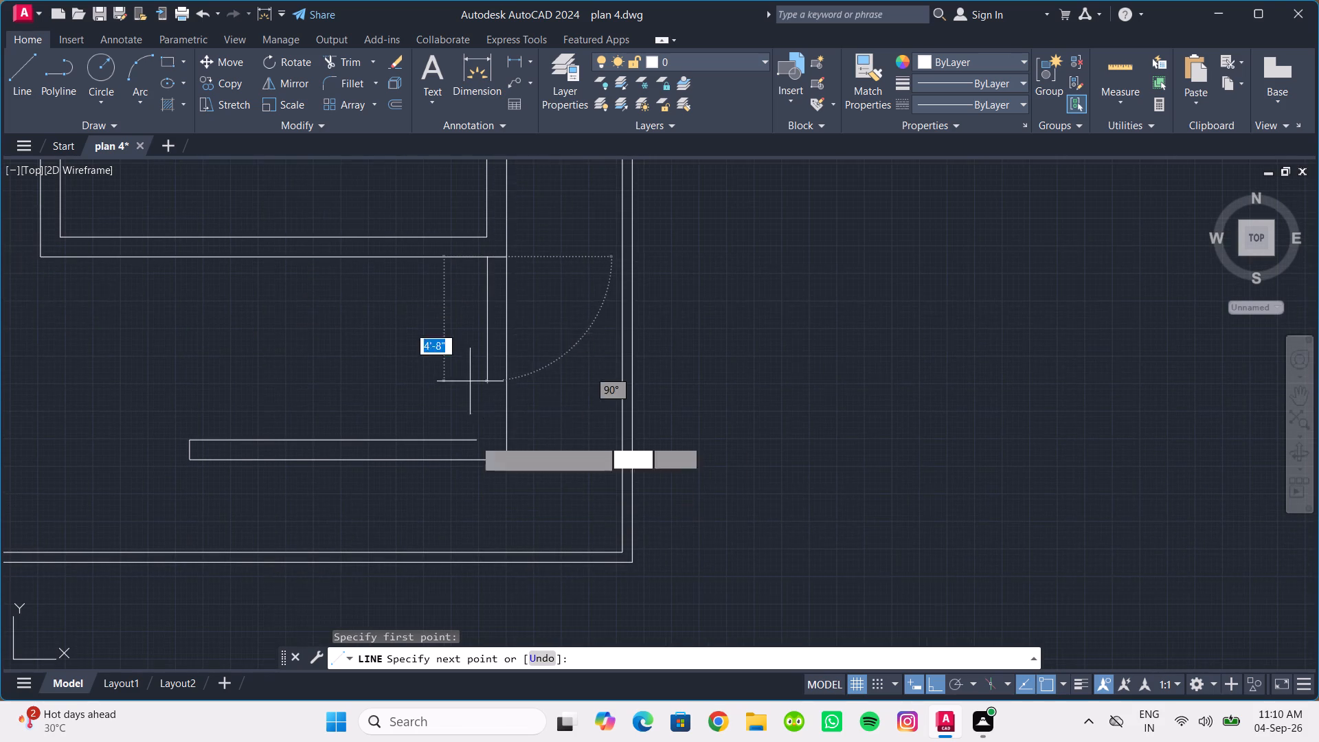
pyautogui.scroll(3, 486, 438)
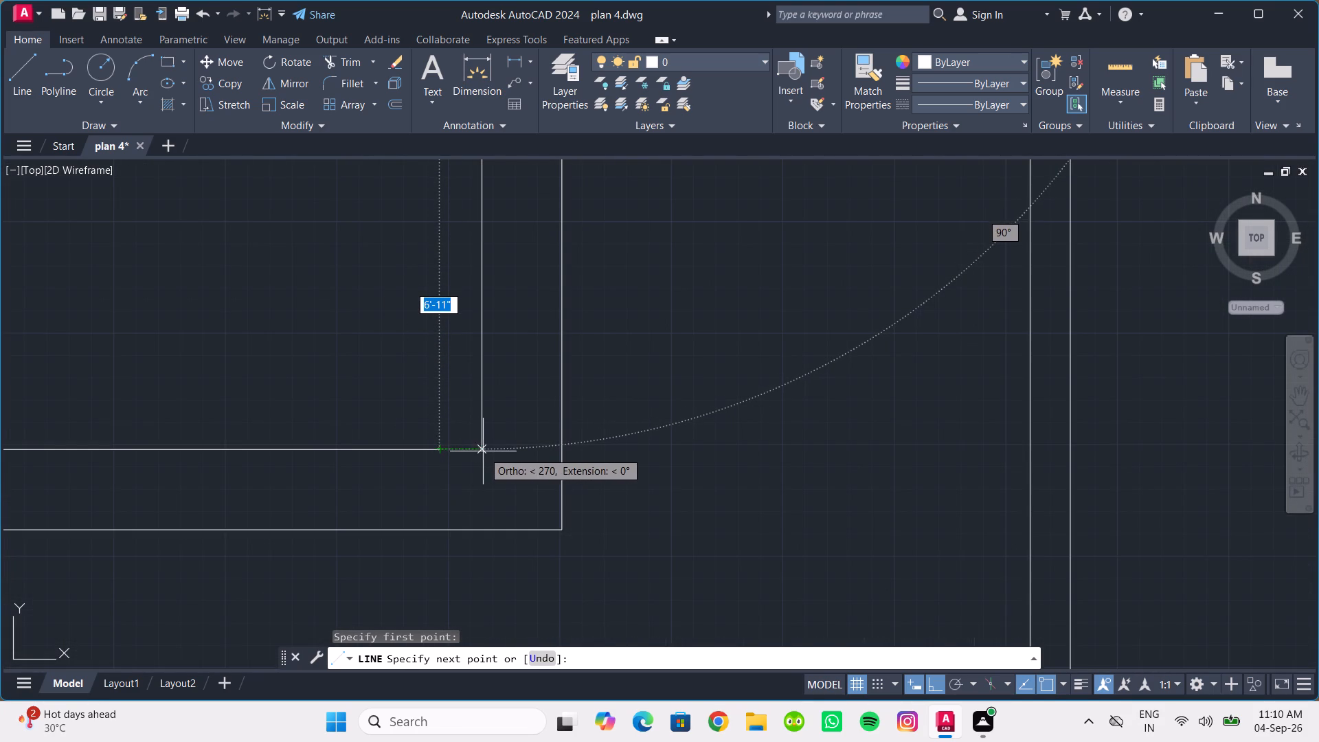
pyautogui.click(484, 451)
pyautogui.click(443, 451)
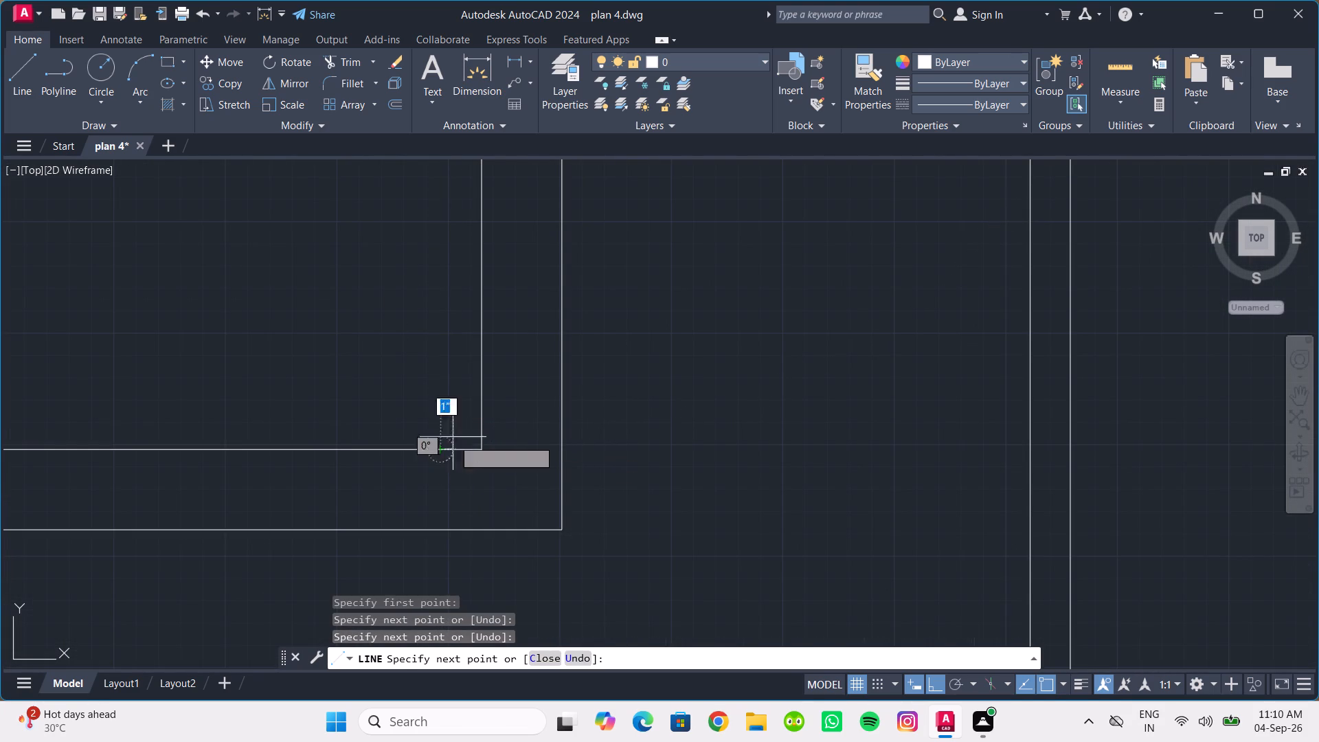
pyautogui.press('Escape')
# Trim the south room's outer bottom wall line between the new east wall's inner and outer lines.
pyautogui.scroll(-3, 447, 441)
pyautogui.moveTo(447, 449); pyautogui.dragTo(529, 472, button='middle')
pyautogui.moveTo(477, 445); pyautogui.dragTo(534, 451, button='middle')
pyautogui.scroll(1, 504, 416)
pyautogui.scroll(-1, 494, 423)
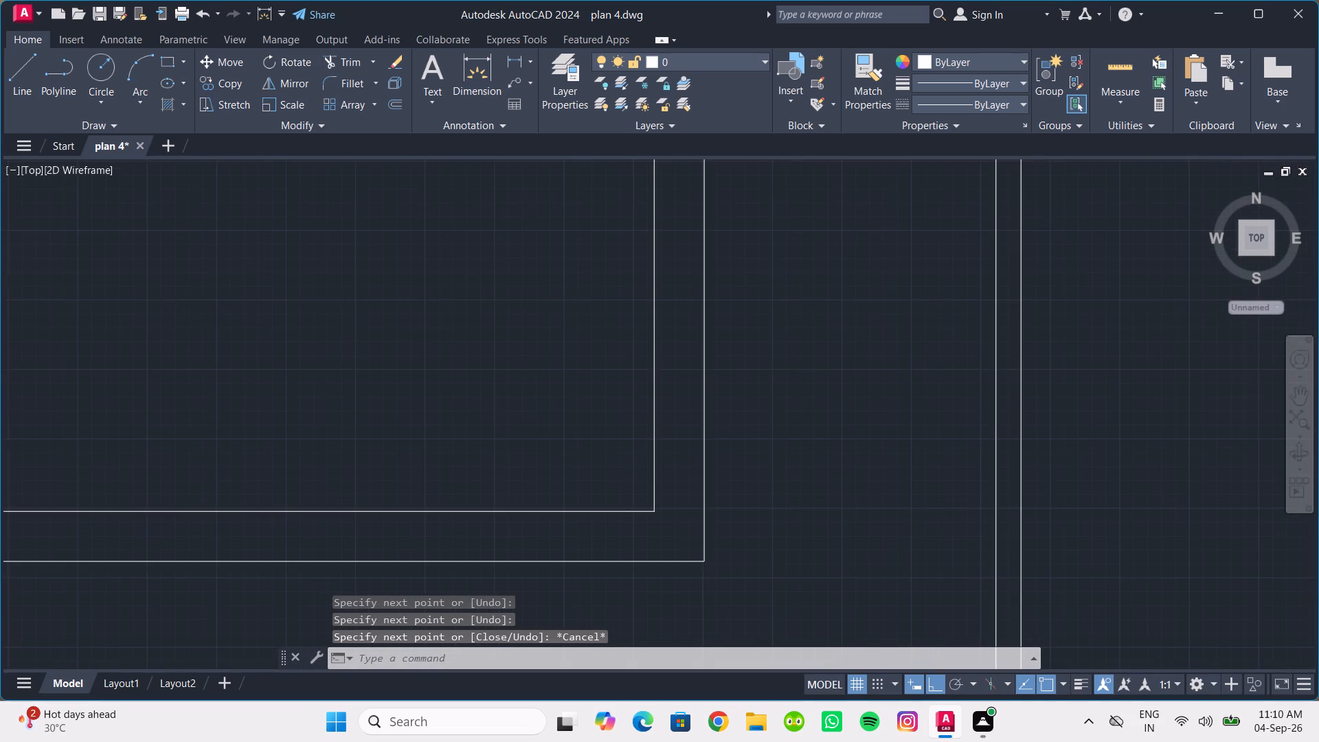
pyautogui.scroll(-4, 494, 423)
pyautogui.moveTo(501, 386); pyautogui.dragTo(501, 417, button='middle')
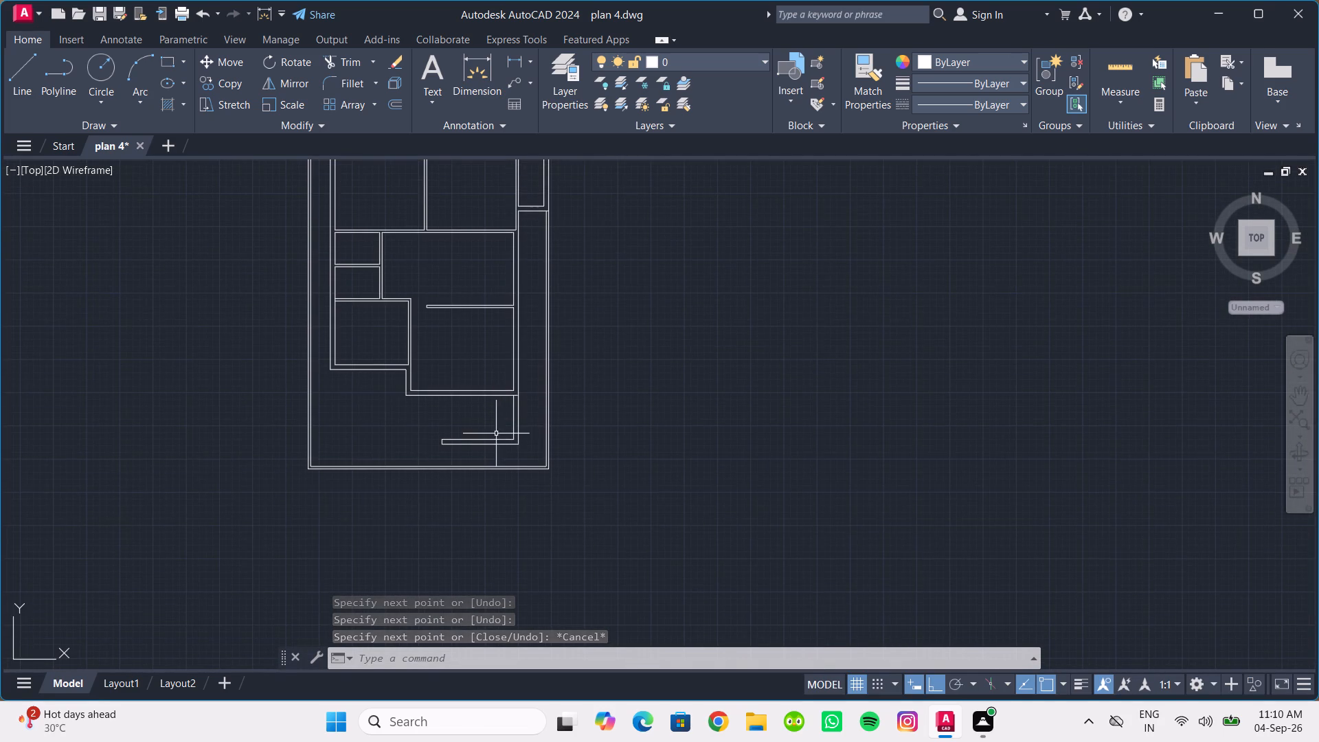
pyautogui.scroll(2, 510, 420)
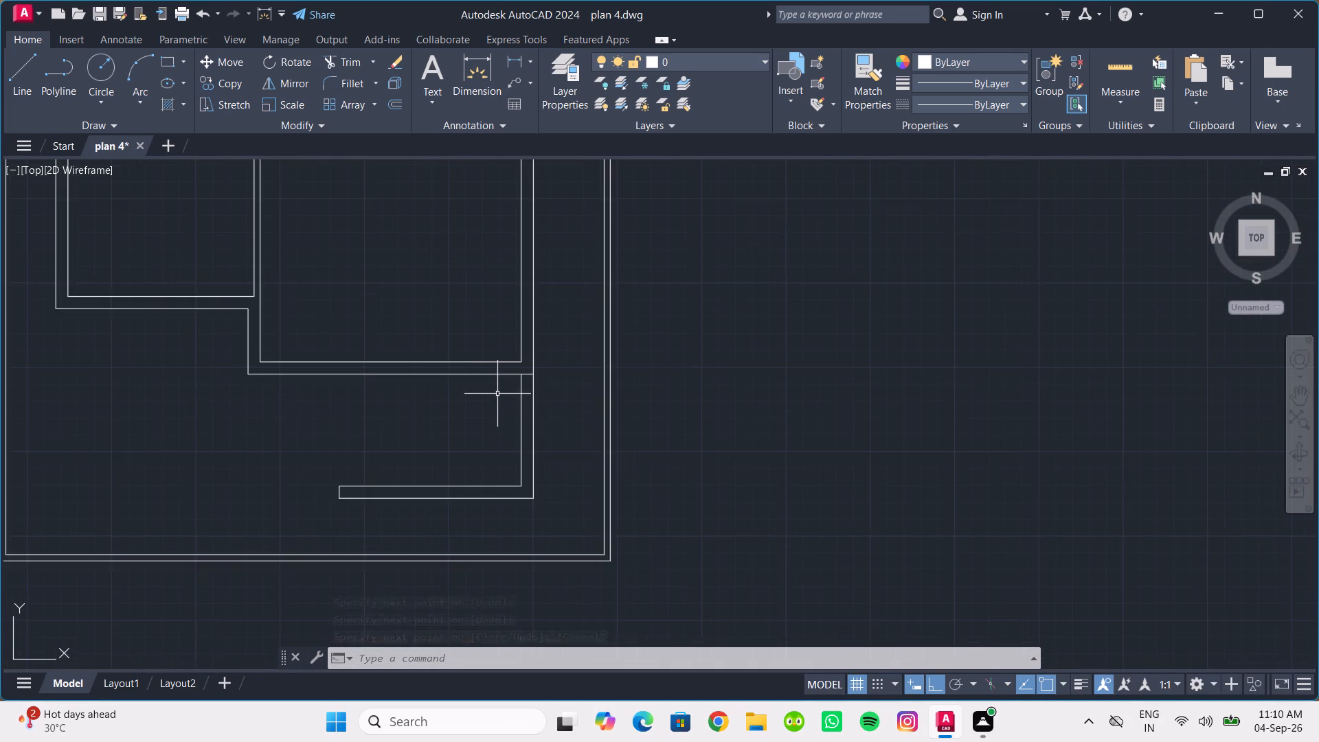
pyautogui.scroll(1, 497, 394)
pyautogui.write('tr')
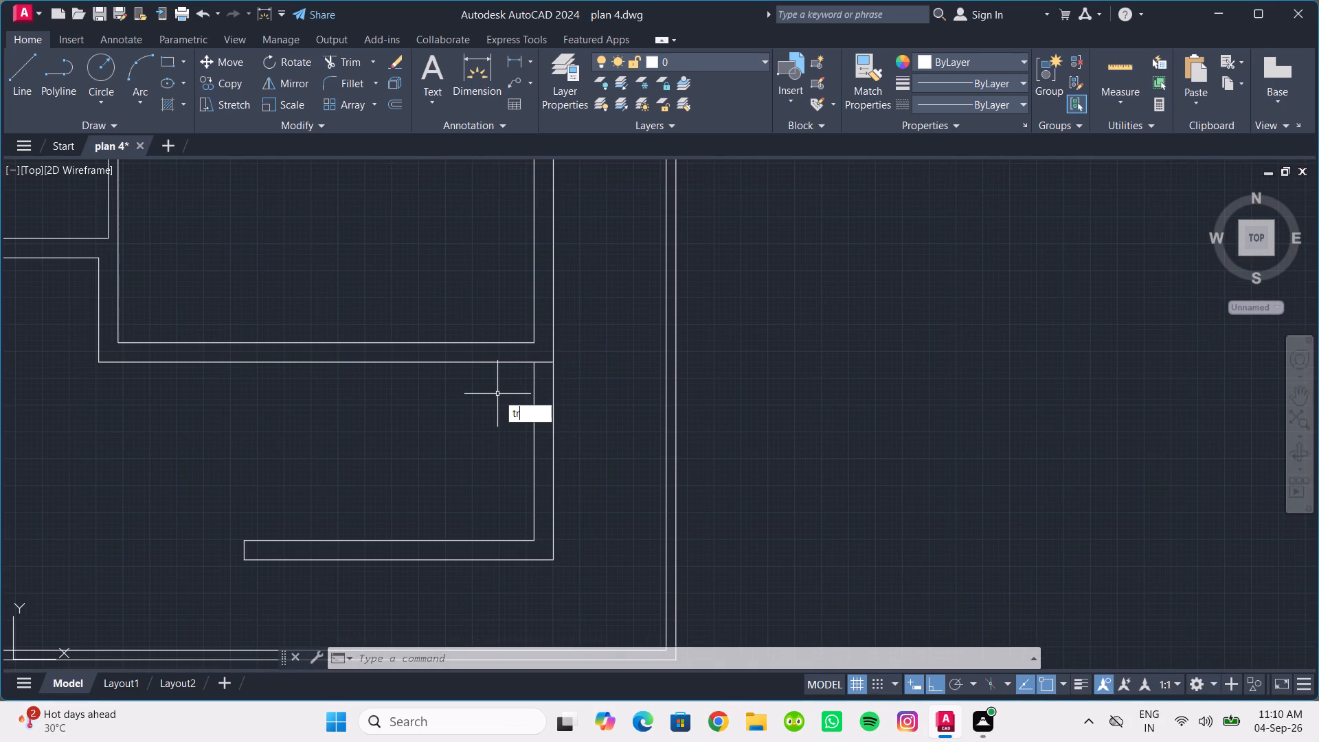
pyautogui.press('Return')
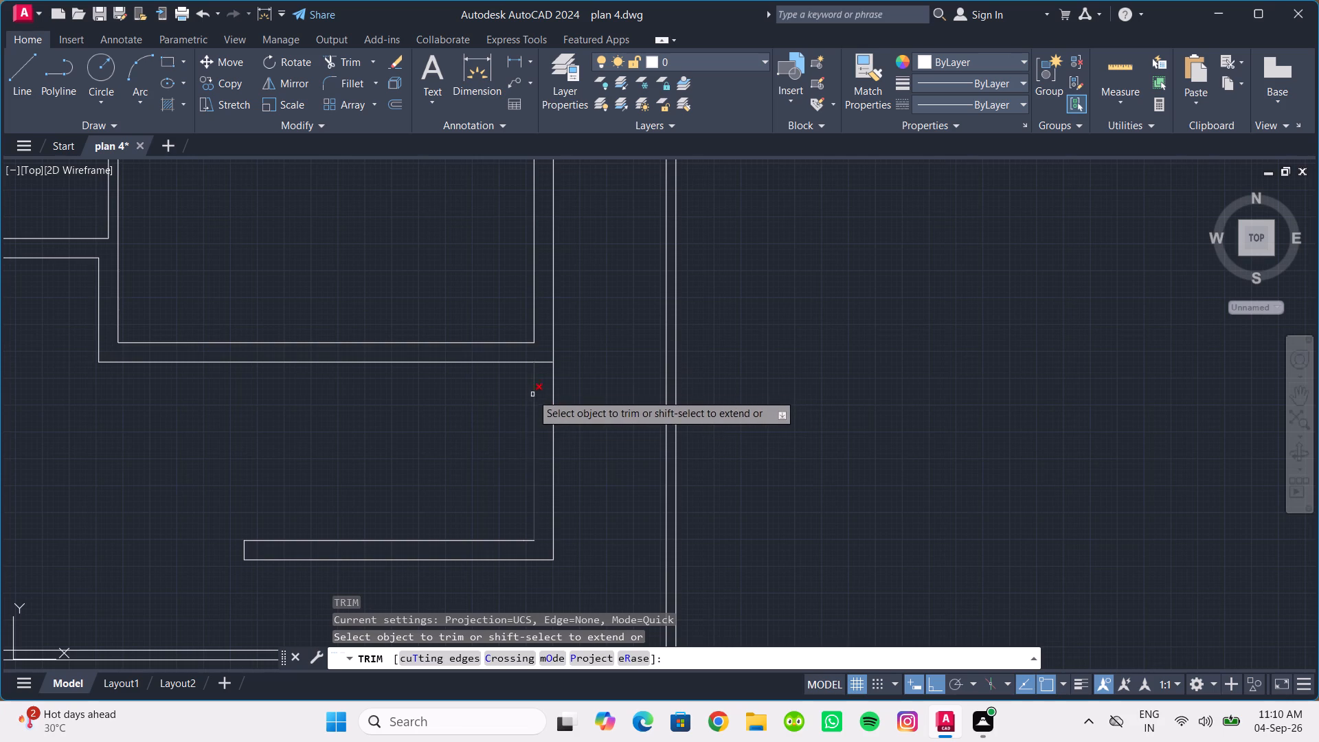
pyautogui.scroll(1, 534, 381)
pyautogui.moveTo(541, 352); pyautogui.dragTo(542, 341)
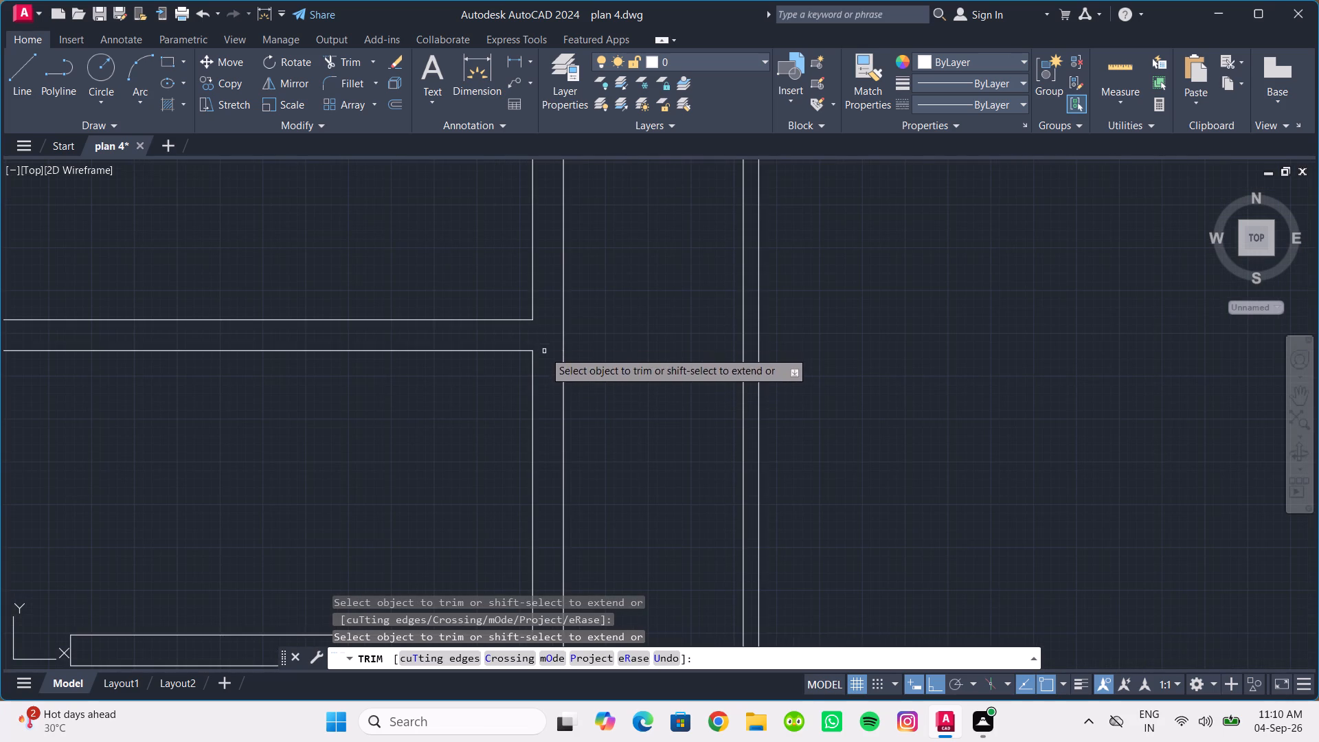
pyautogui.scroll(-2, 439, 429)
pyautogui.moveTo(425, 436); pyautogui.dragTo(488, 381, button='middle')
pyautogui.press('Escape')
pyautogui.press('Escape')
pyautogui.press('Escape')
pyautogui.press('Escape')
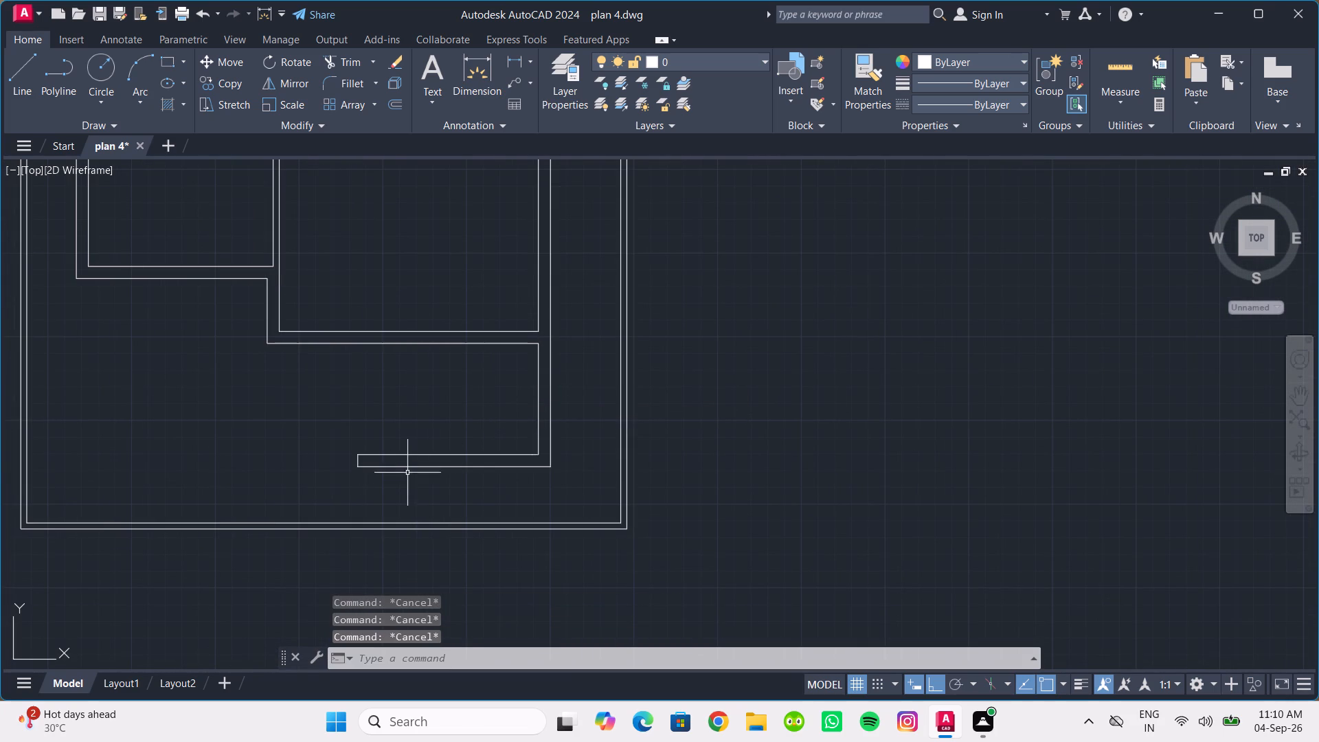
# Draw the first stair line near the new wall's west end, from its upper line north to the room's outer bottom wall line.
pyautogui.scroll(1, 394, 438)
pyautogui.moveTo(394, 437); pyautogui.dragTo(360, 447, button='middle')
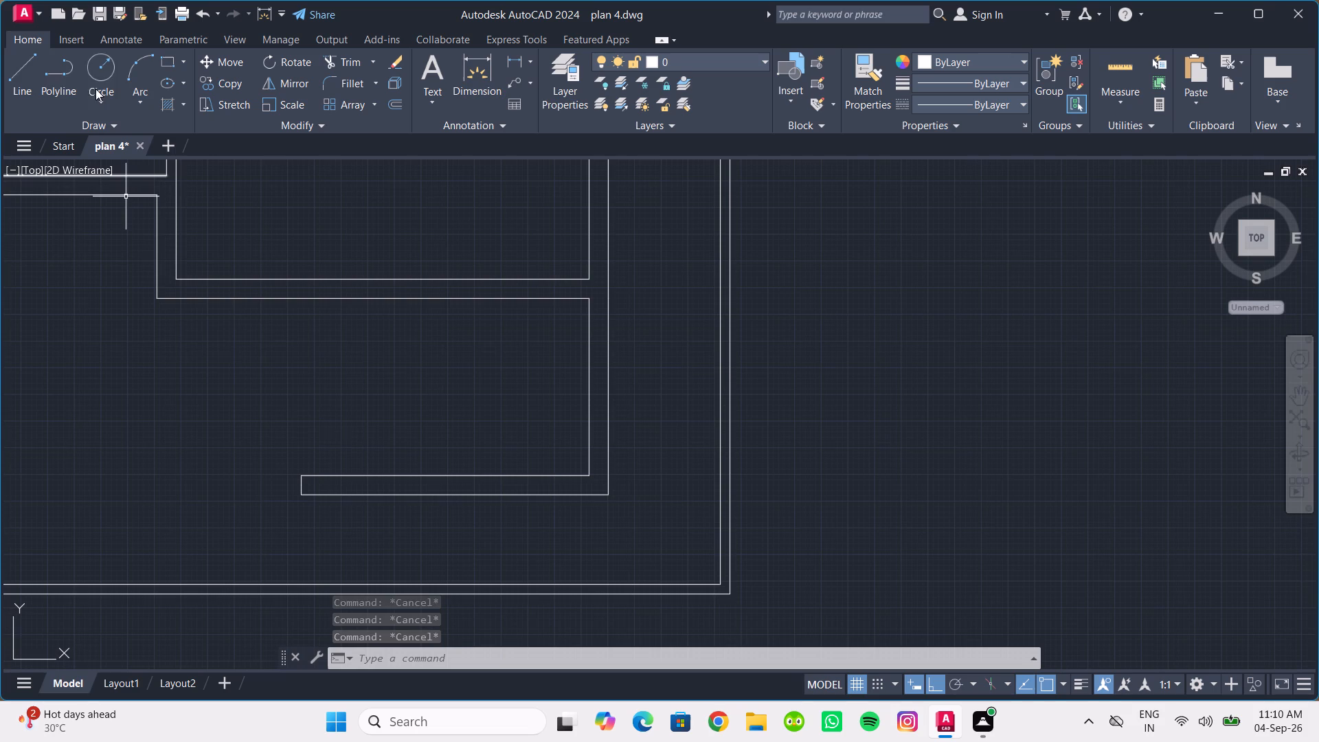
pyautogui.click(19, 71)
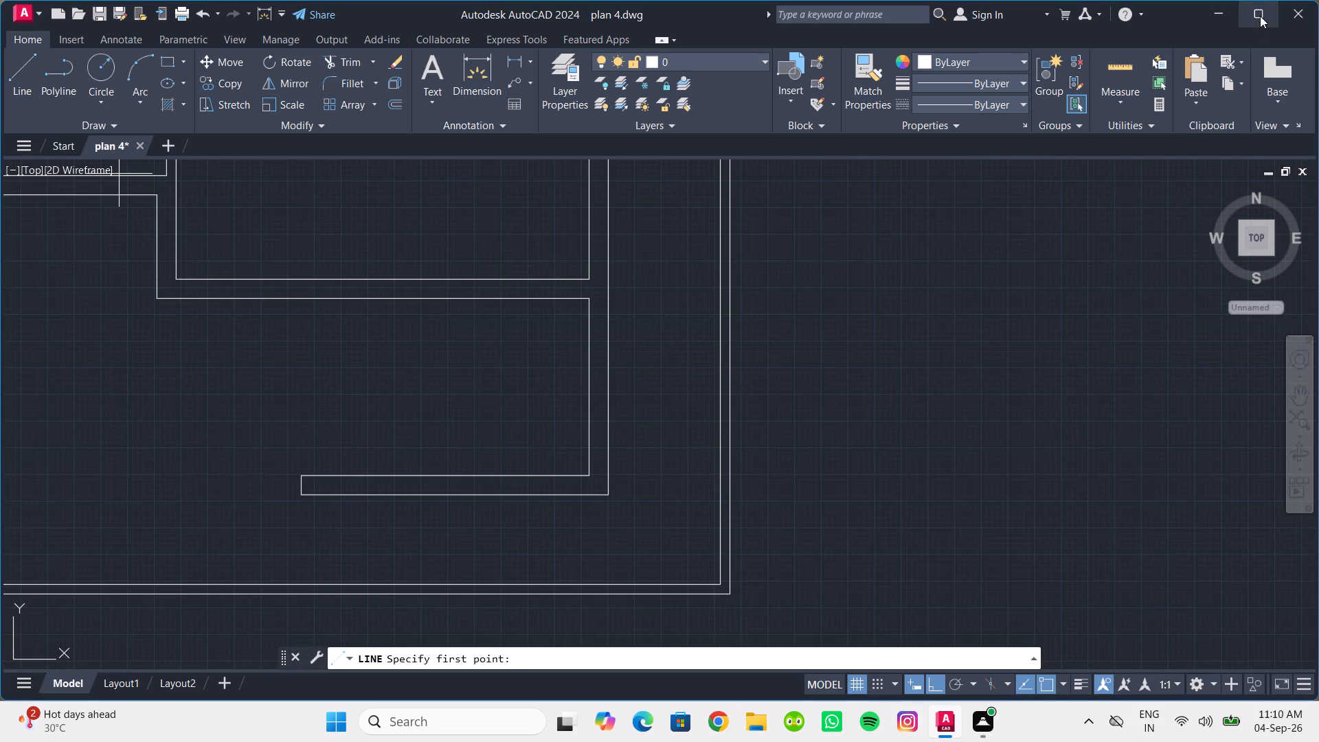
pyautogui.click(1260, 16)
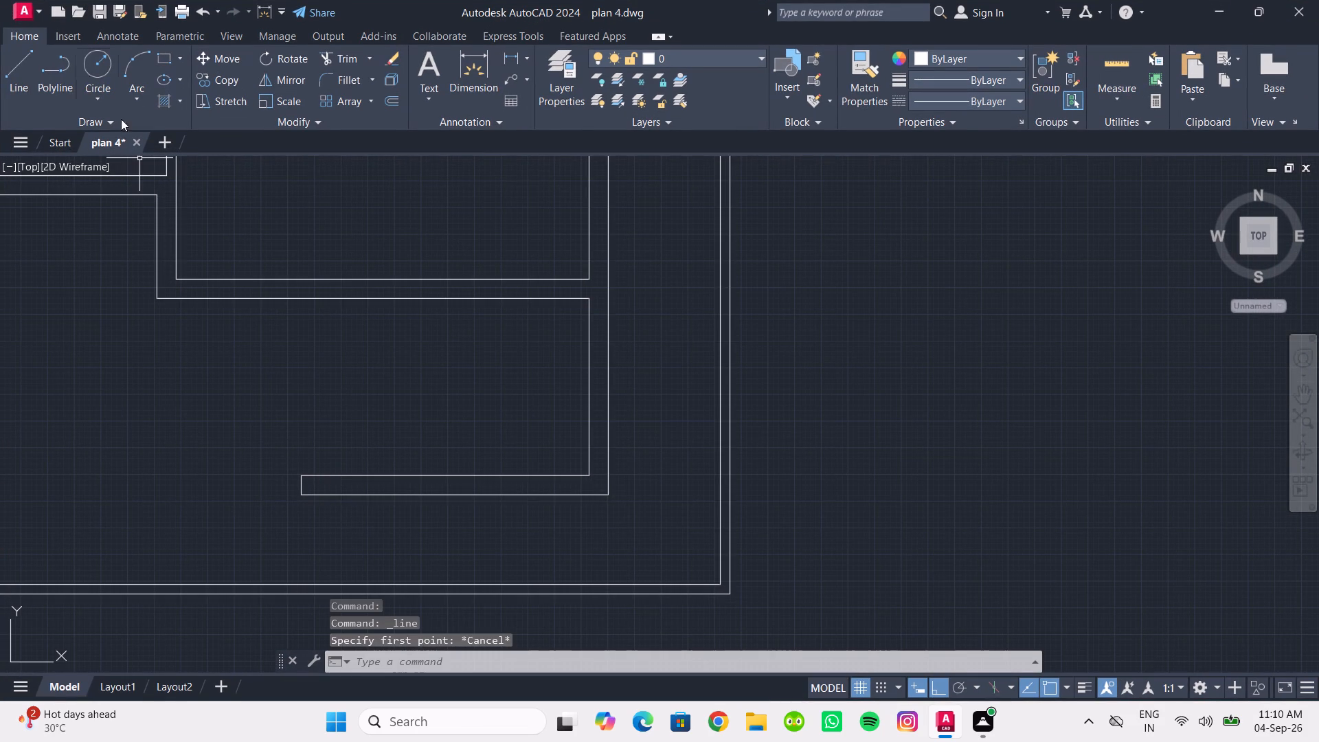
pyautogui.click(12, 62)
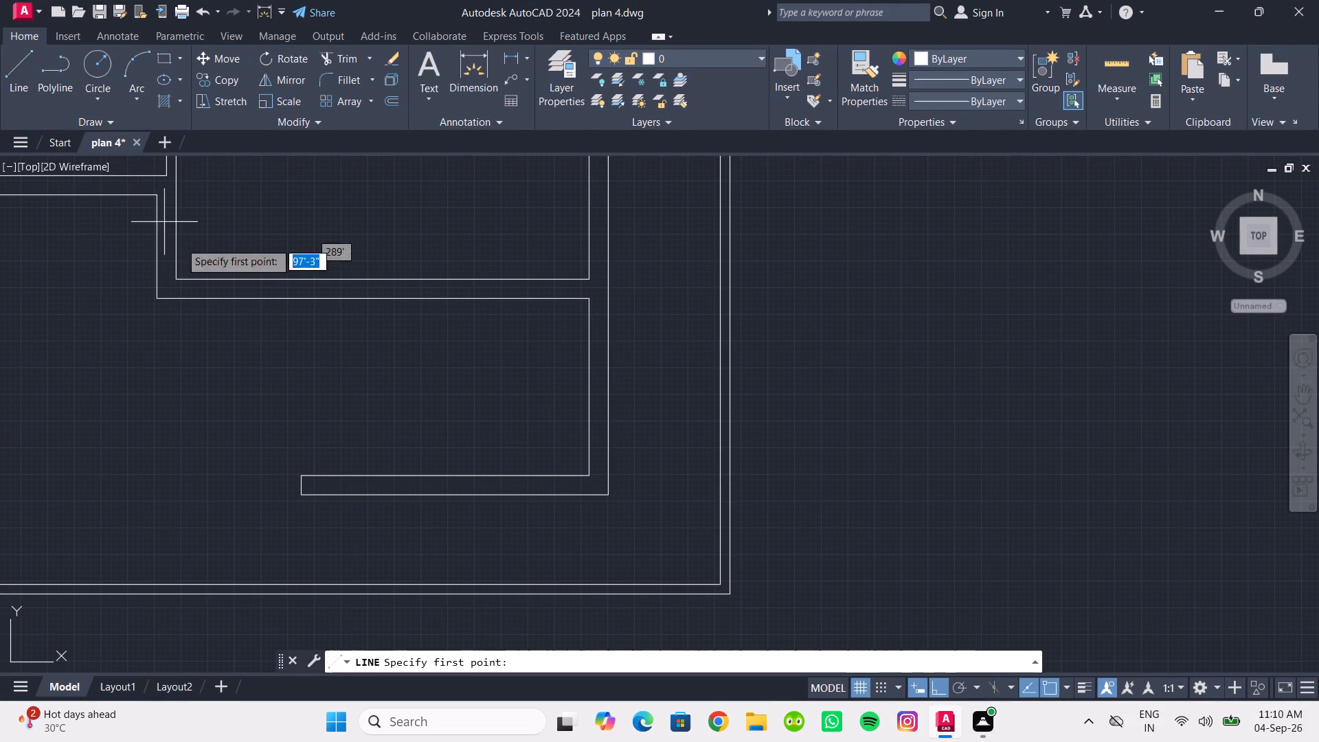
pyautogui.scroll(2, 326, 480)
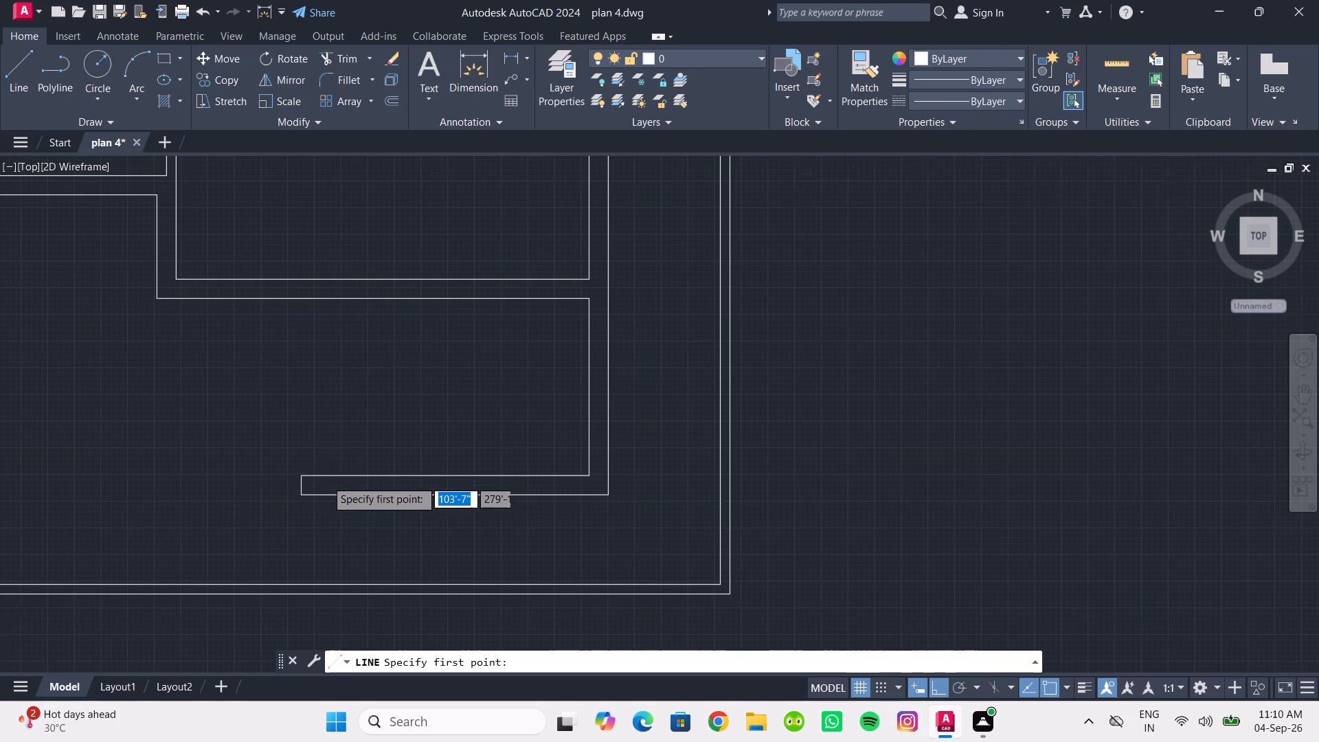
pyautogui.click(280, 471)
pyautogui.scroll(-1, 295, 276)
pyautogui.moveTo(295, 276); pyautogui.dragTo(317, 426, button='middle')
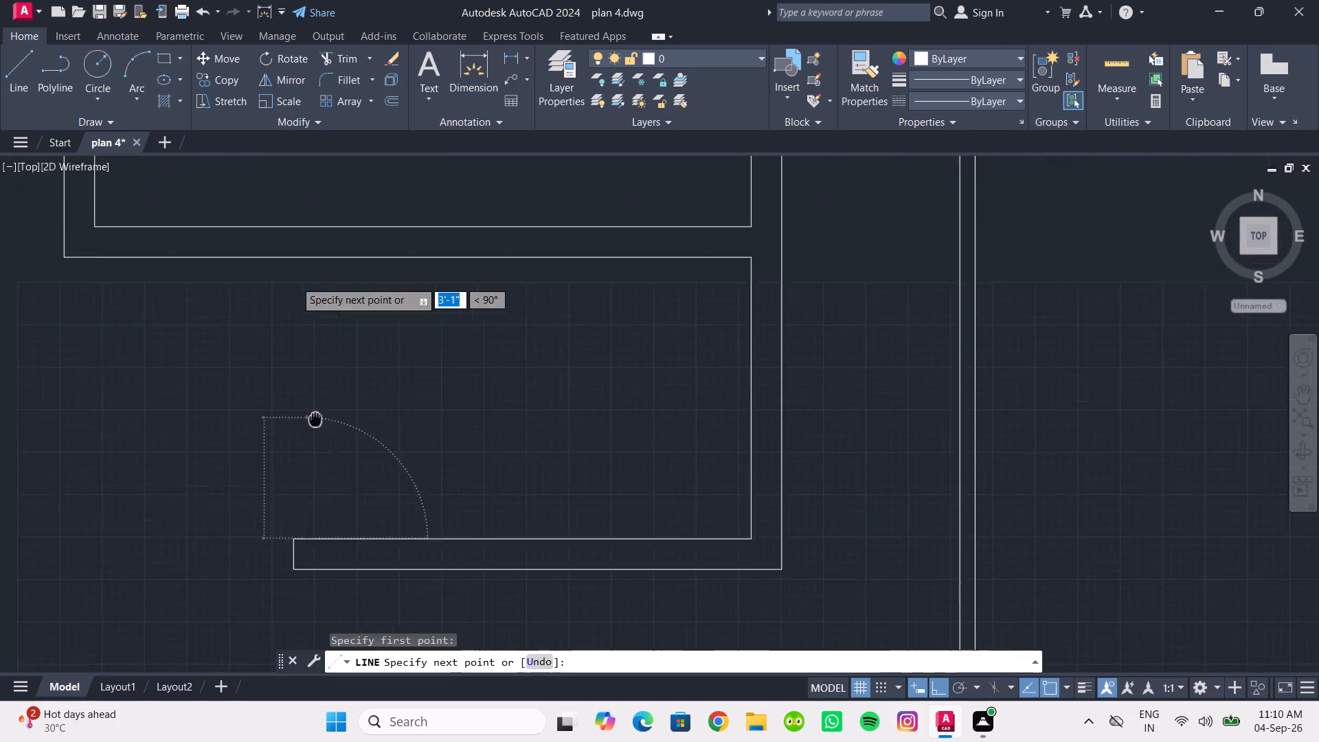
pyautogui.moveTo(317, 426); pyautogui.dragTo(322, 480, button='middle')
pyautogui.click(309, 319)
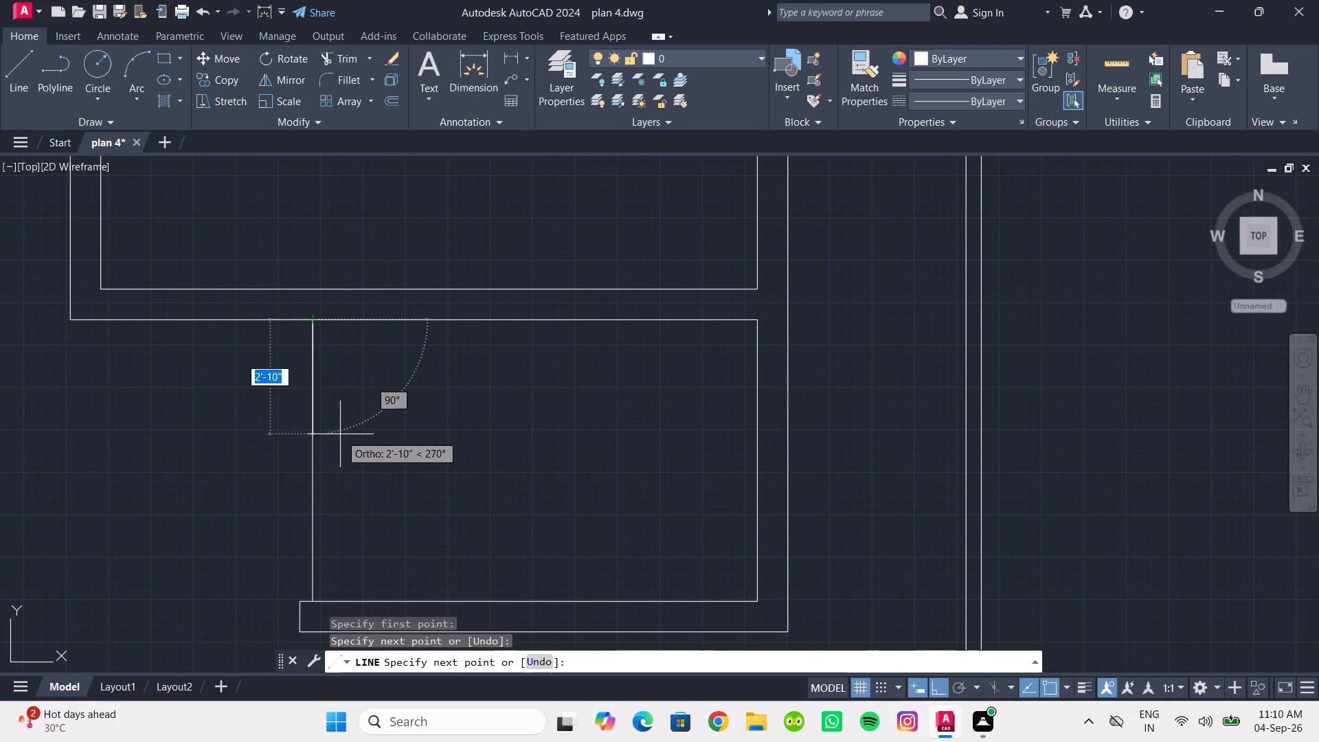
pyautogui.press('Escape')
# Offset the first stair line eastward at 1' spacing to add five successive tread lines.
pyautogui.click(392, 95)
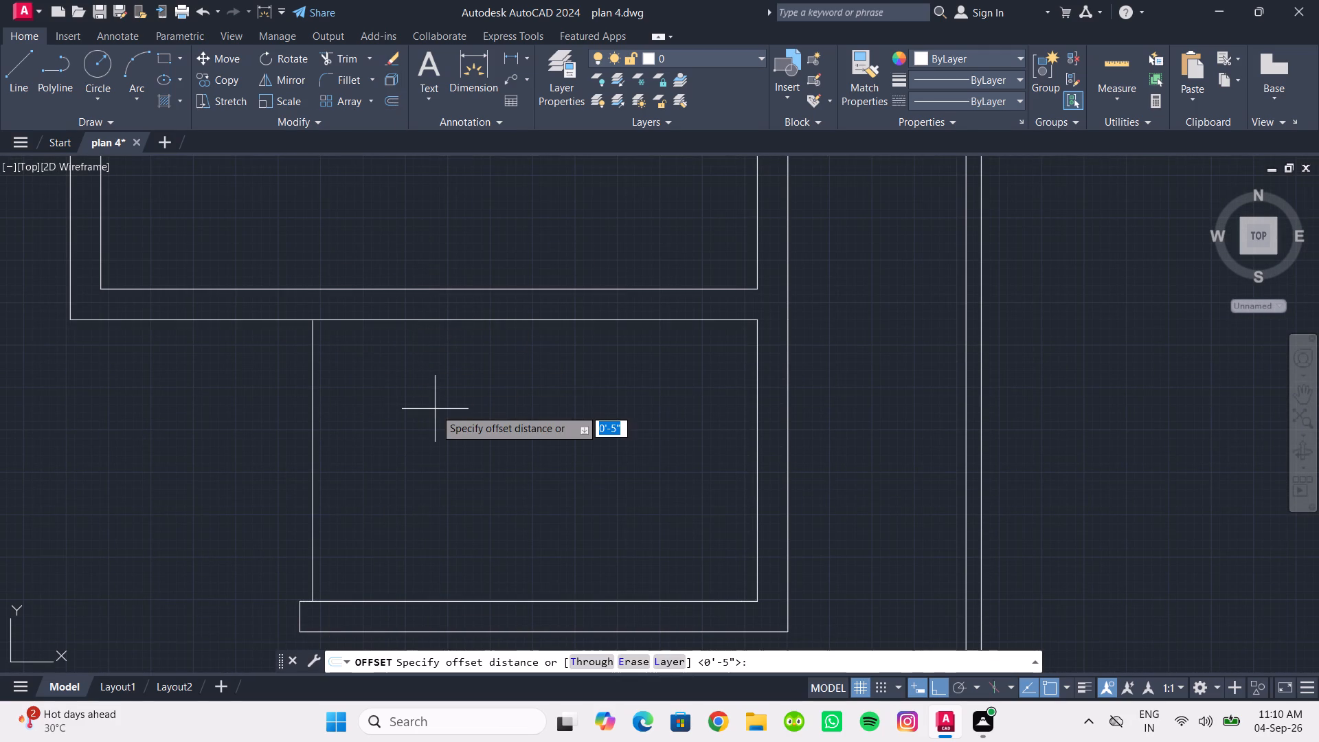
pyautogui.write("1'")
pyautogui.press('Return')
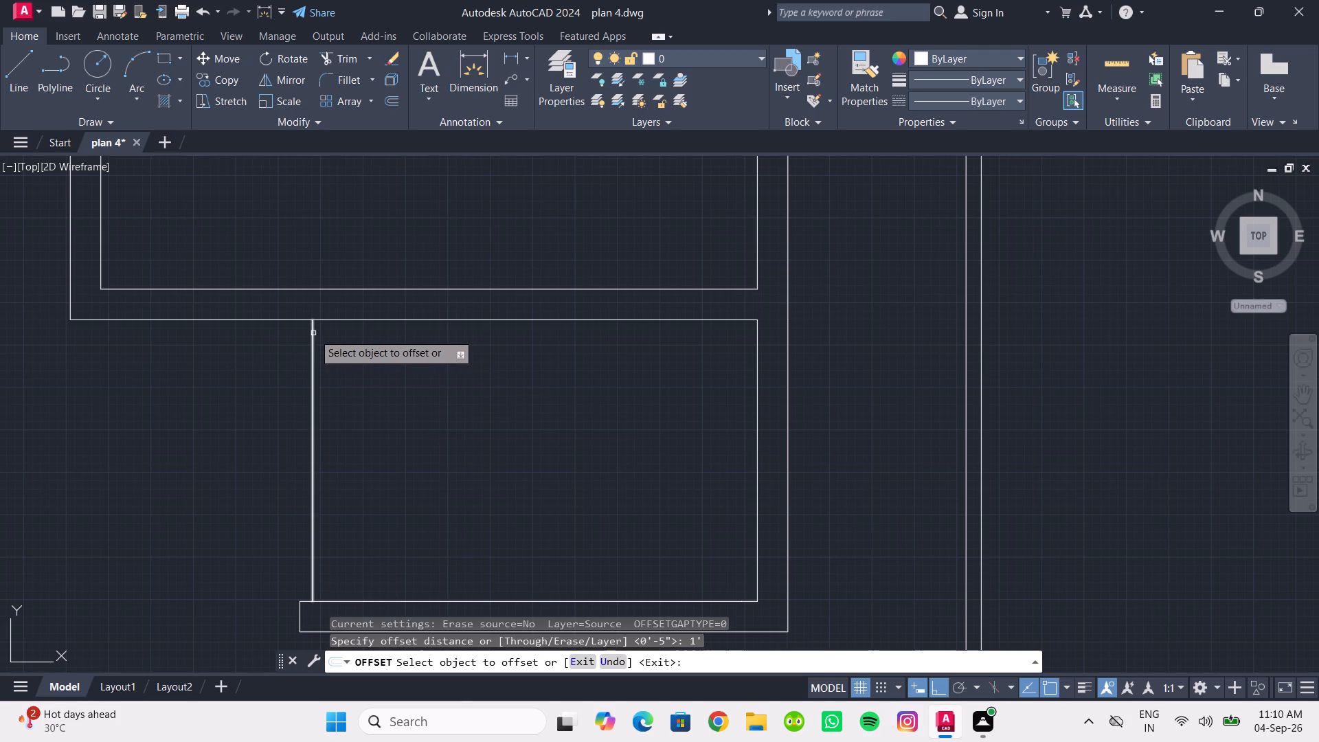
pyautogui.click(313, 336)
pyautogui.click(407, 369)
pyautogui.click(354, 374)
pyautogui.click(431, 392)
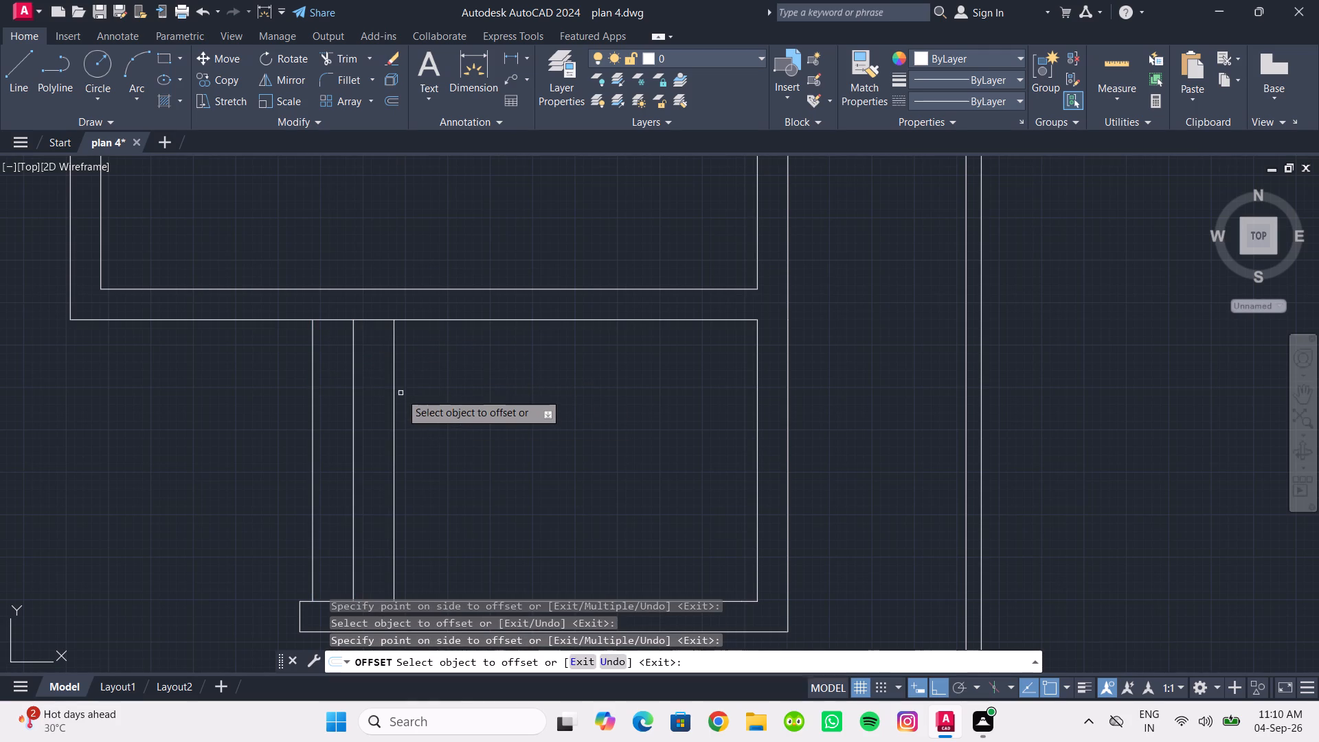
pyautogui.click(396, 391)
pyautogui.click(465, 390)
pyautogui.click(437, 396)
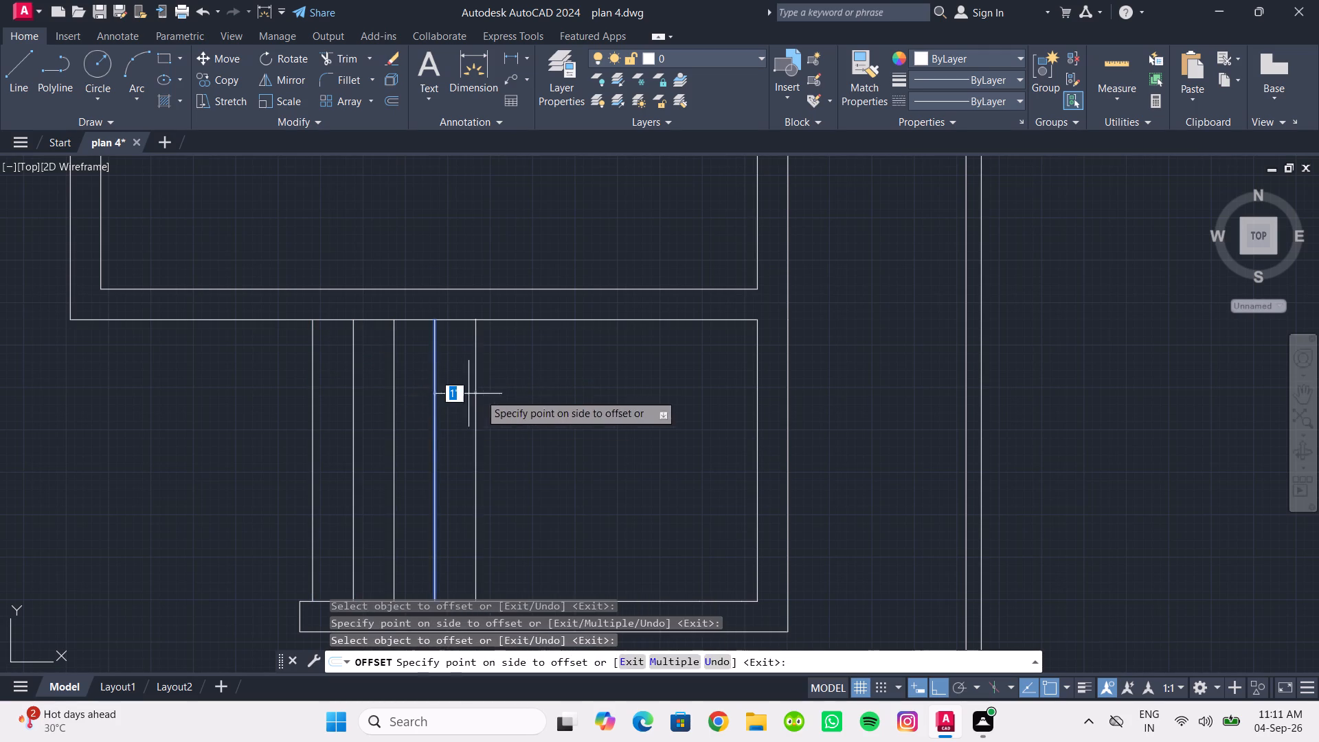
pyautogui.click(484, 392)
pyautogui.click(475, 416)
pyautogui.click(537, 426)
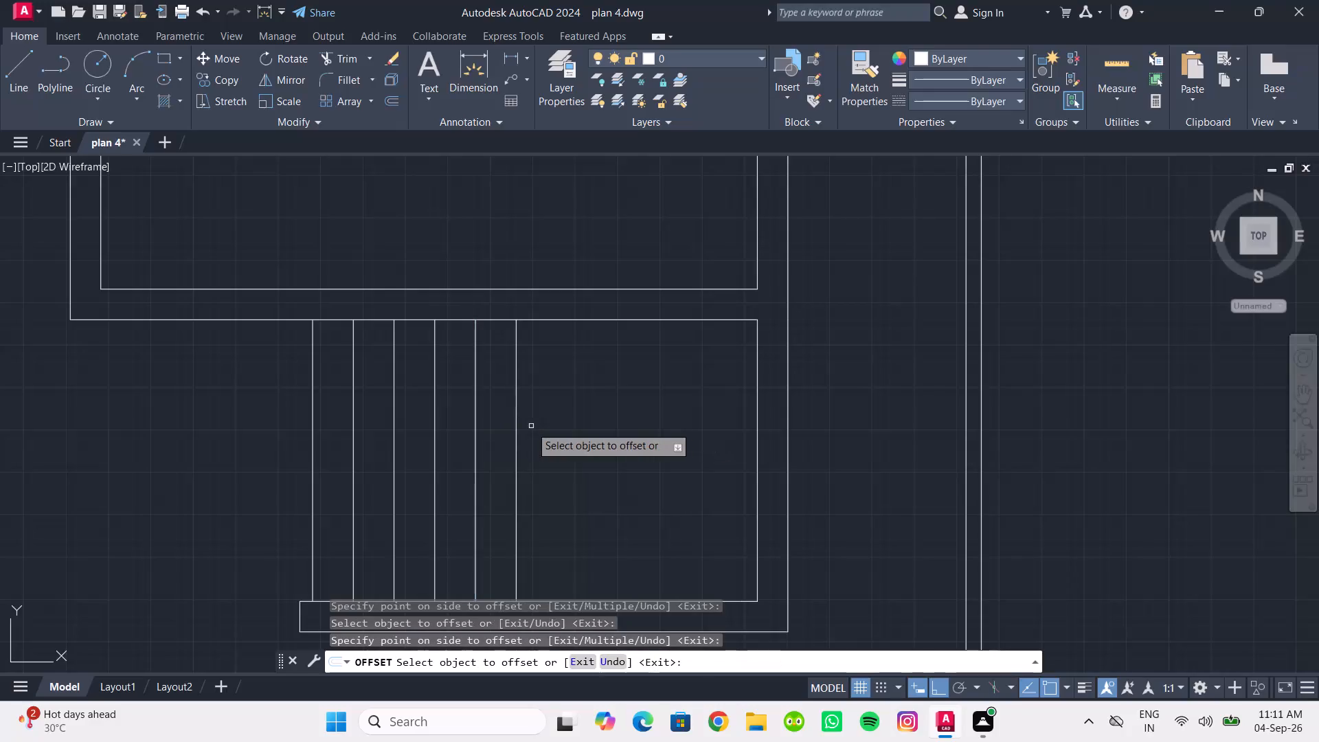
# Add three more tread lines by continuing the 1' offsets eastward from the last tread line.
pyautogui.click(518, 423)
pyautogui.click(560, 419)
pyautogui.click(555, 428)
pyautogui.click(584, 432)
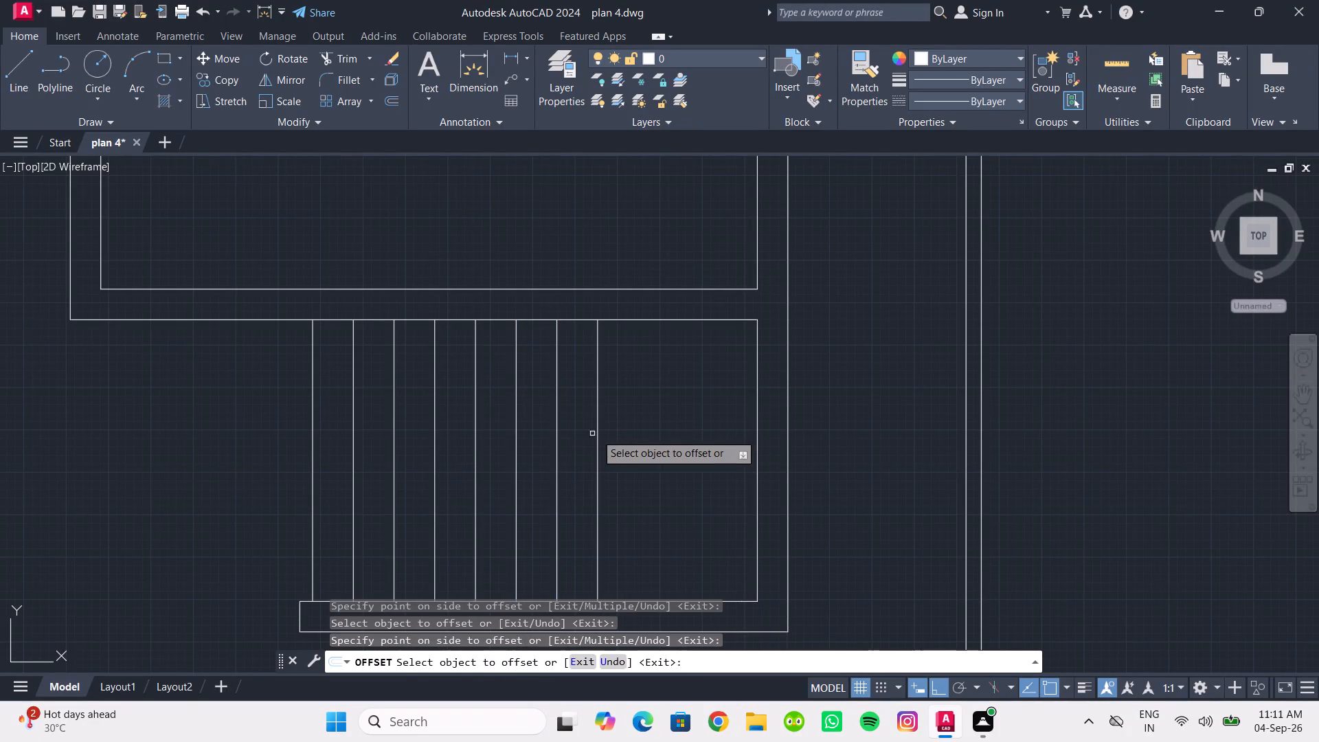
pyautogui.scroll(-2, 607, 445)
pyautogui.moveTo(629, 467); pyautogui.dragTo(558, 438, button='middle')
pyautogui.scroll(-1, 629, 467)
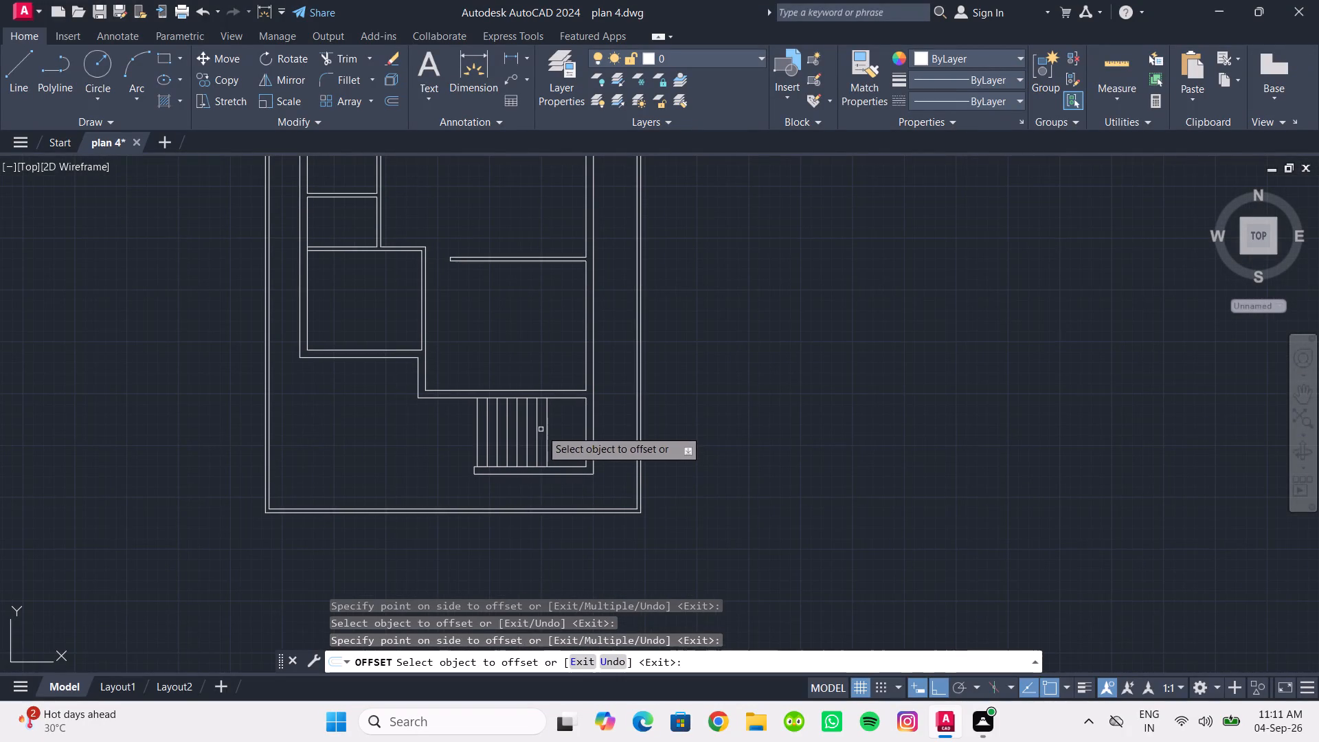
pyautogui.click(550, 432)
pyautogui.click(546, 437)
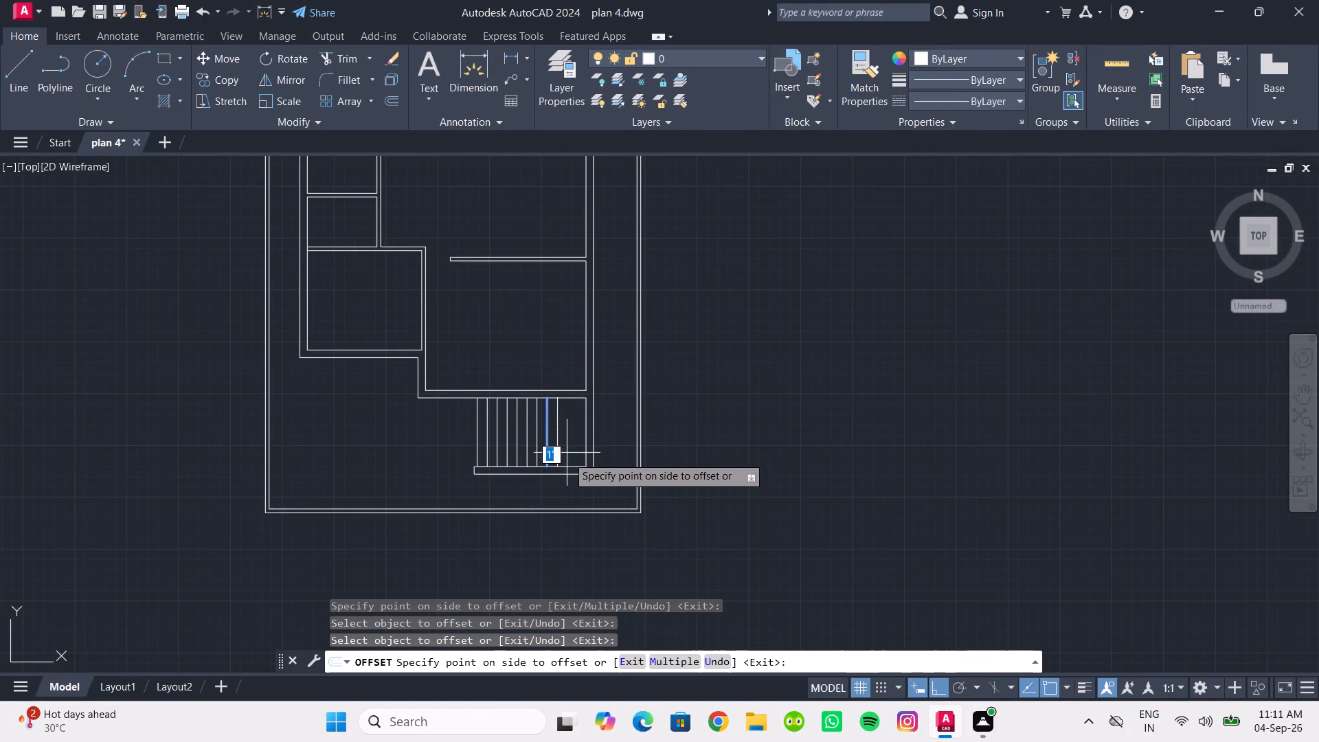
pyautogui.click(563, 441)
pyautogui.scroll(1, 559, 444)
pyautogui.moveTo(562, 442); pyautogui.dragTo(553, 448, button='middle')
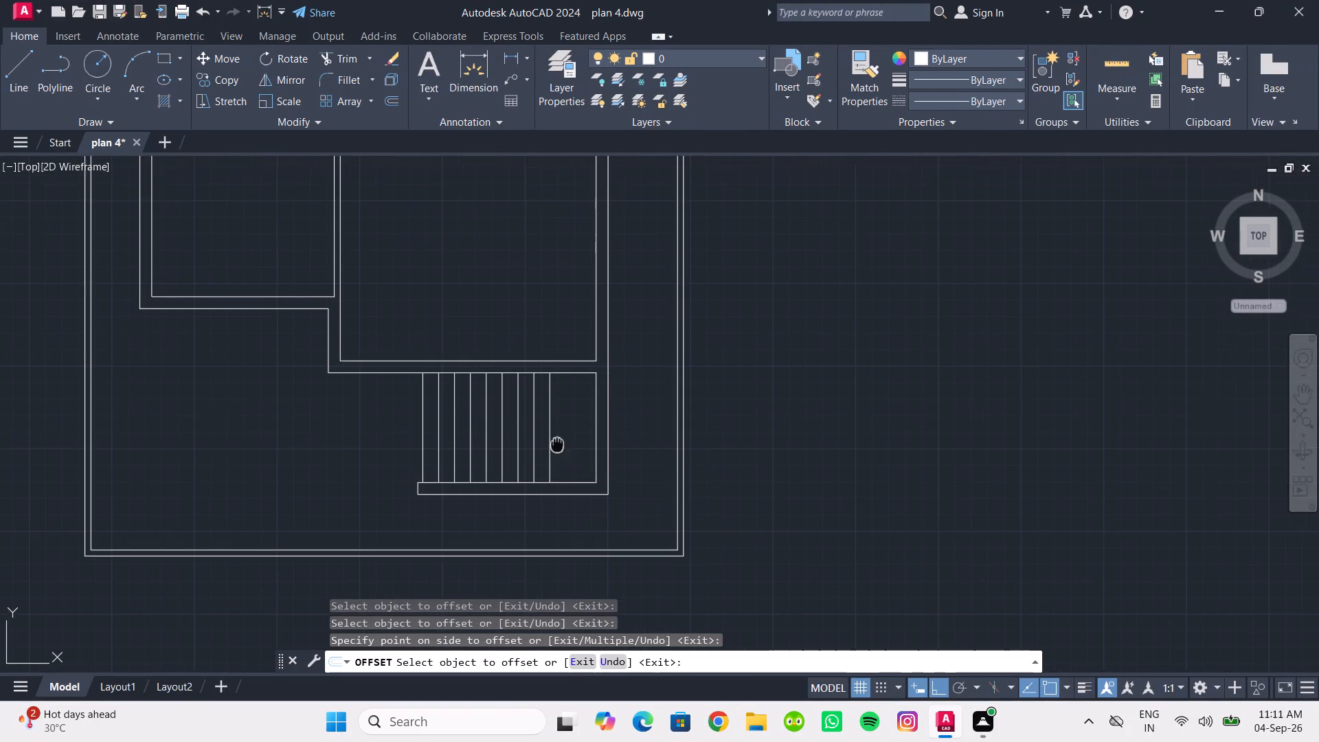
pyautogui.moveTo(553, 448); pyautogui.dragTo(545, 449, button='middle')
pyautogui.press('Escape')
pyautogui.press('Escape')
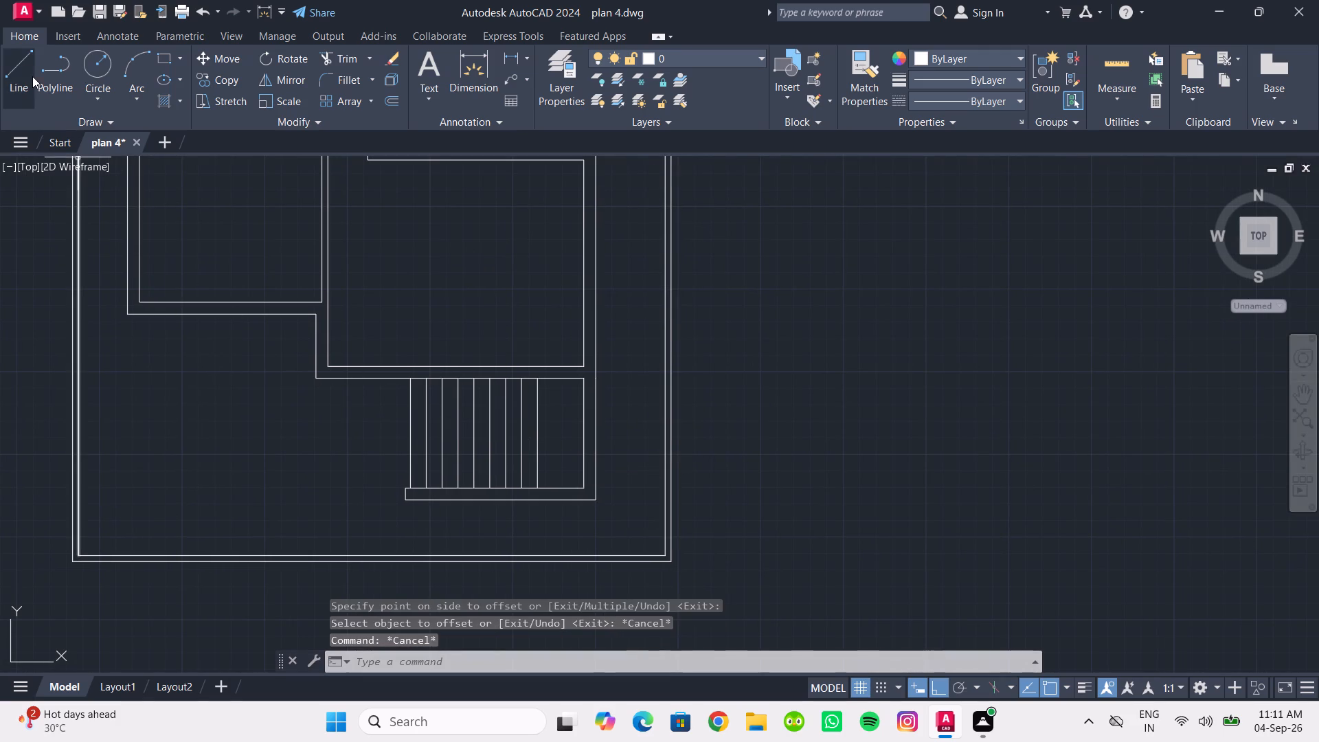
# Draw a horizontal centre line across the stair, from the easternmost tread line's midpoint to the westernmost tread line's midpoint.
pyautogui.click(17, 63)
pyautogui.scroll(1, 559, 428)
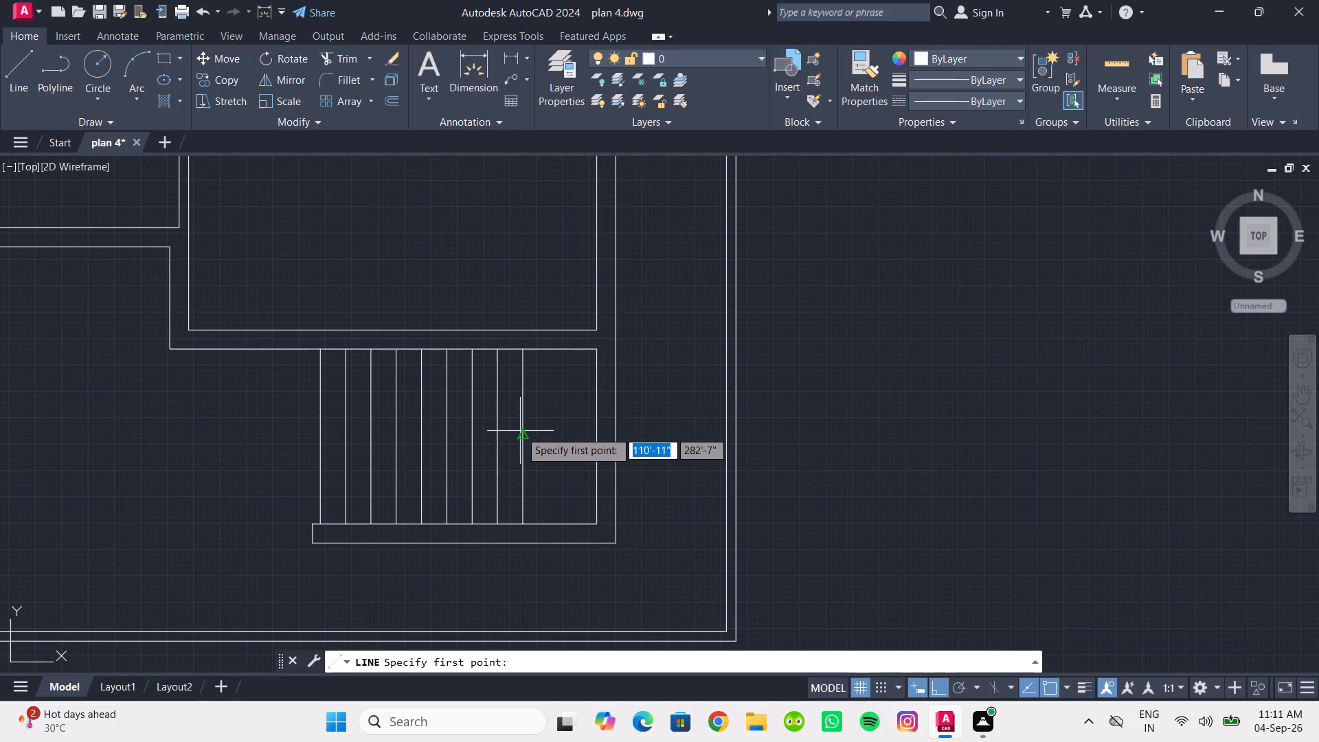
pyautogui.click(524, 437)
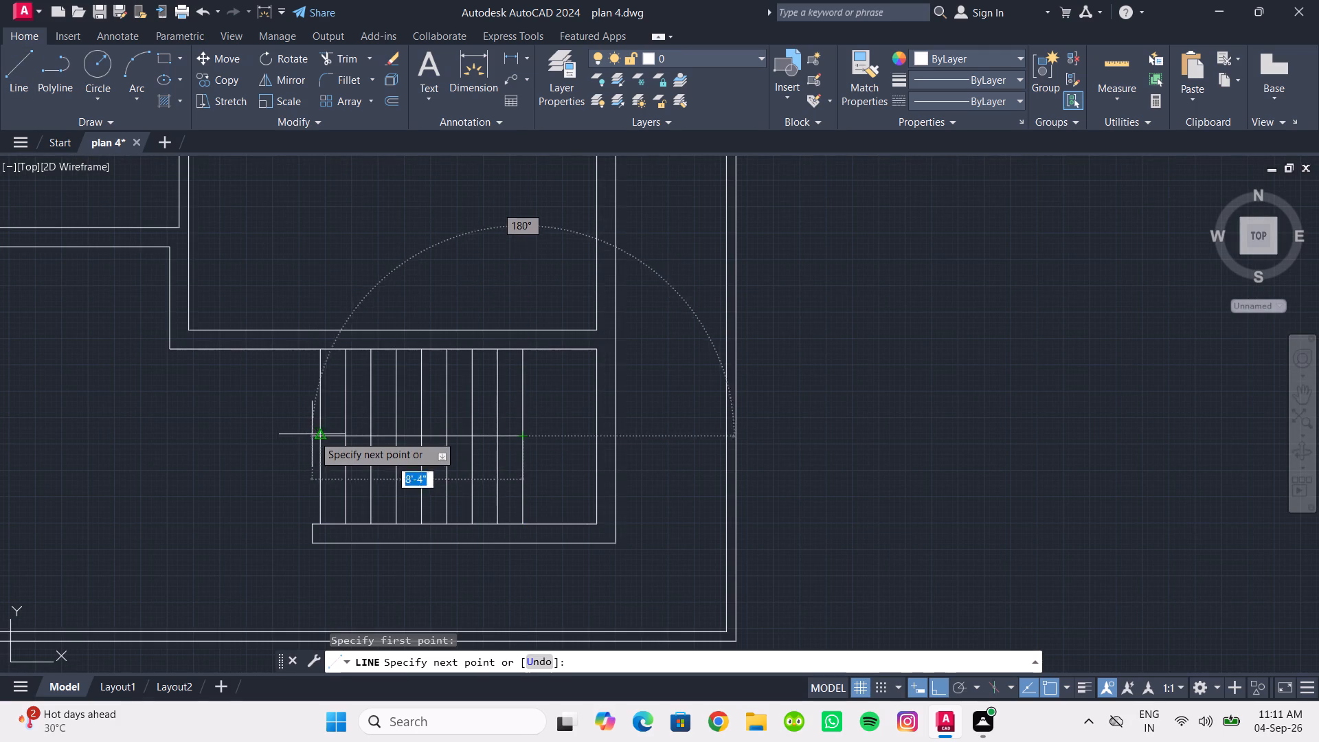
pyautogui.click(323, 437)
pyautogui.press('Escape')
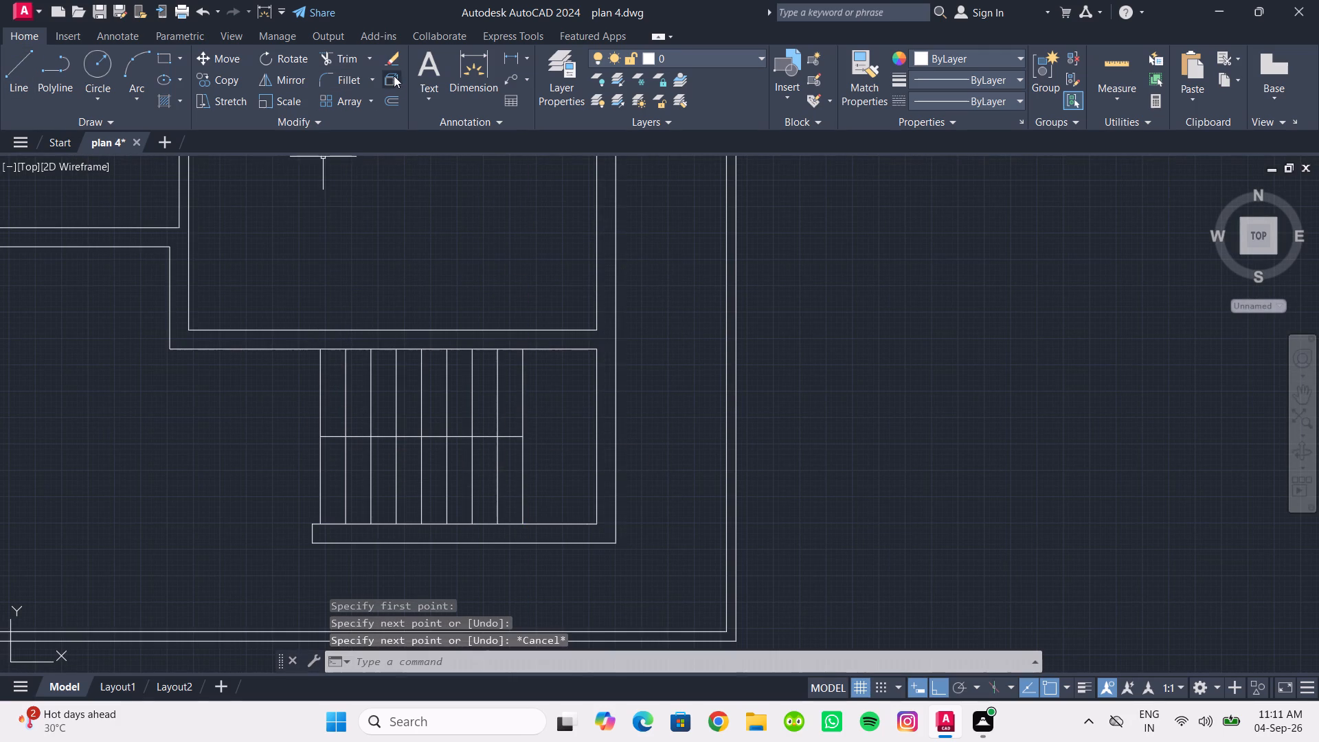
# Offset the stair's horizontal centre line 3" to the north and 3" to the south.
pyautogui.click(394, 92)
pyautogui.click(392, 100)
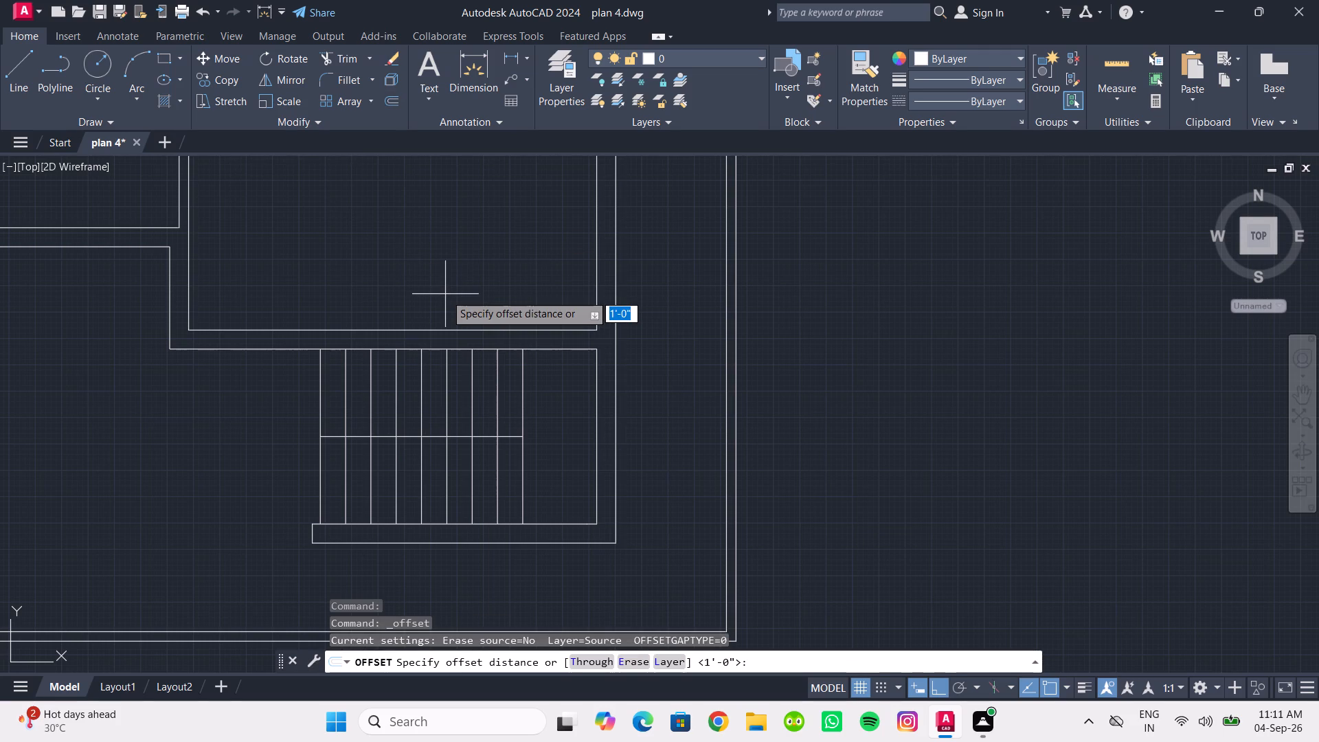
pyautogui.press('6')
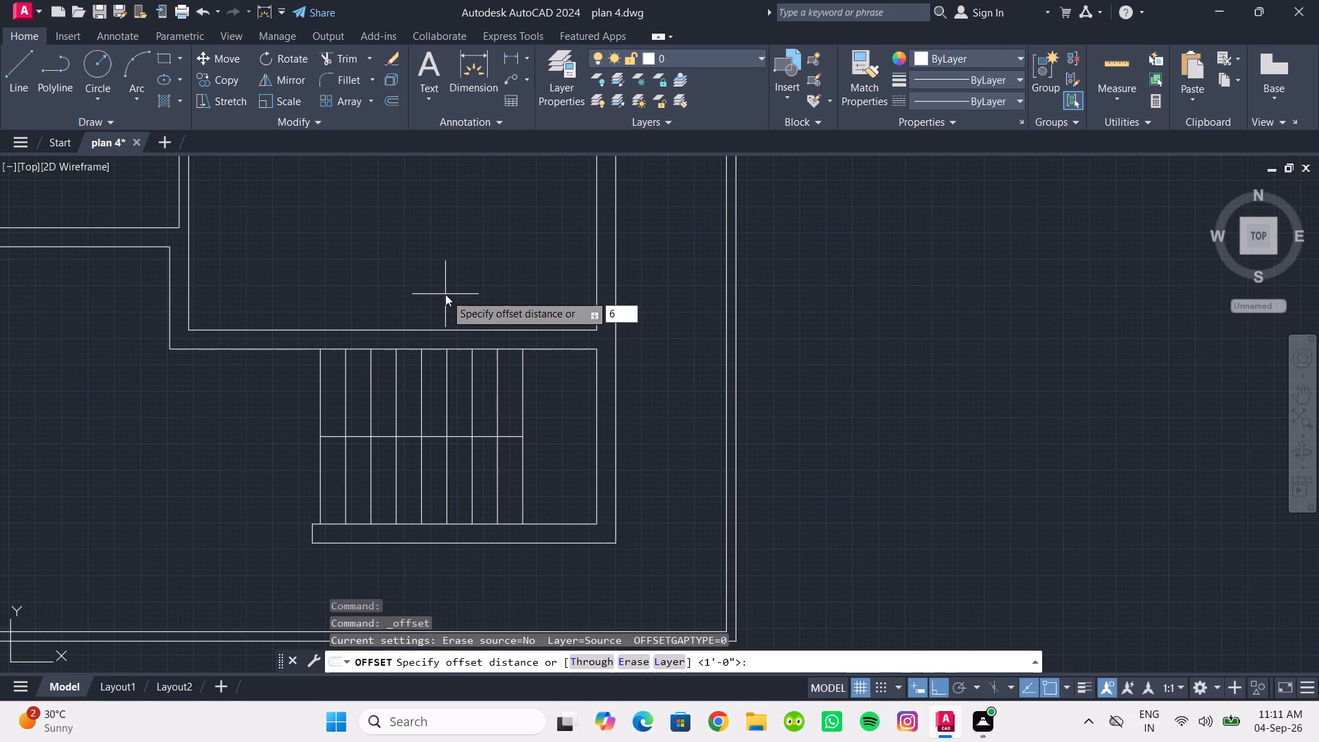
pyautogui.press('BackSpace')
pyautogui.press('BackSpace')
pyautogui.press('3')
pyautogui.press('Return')
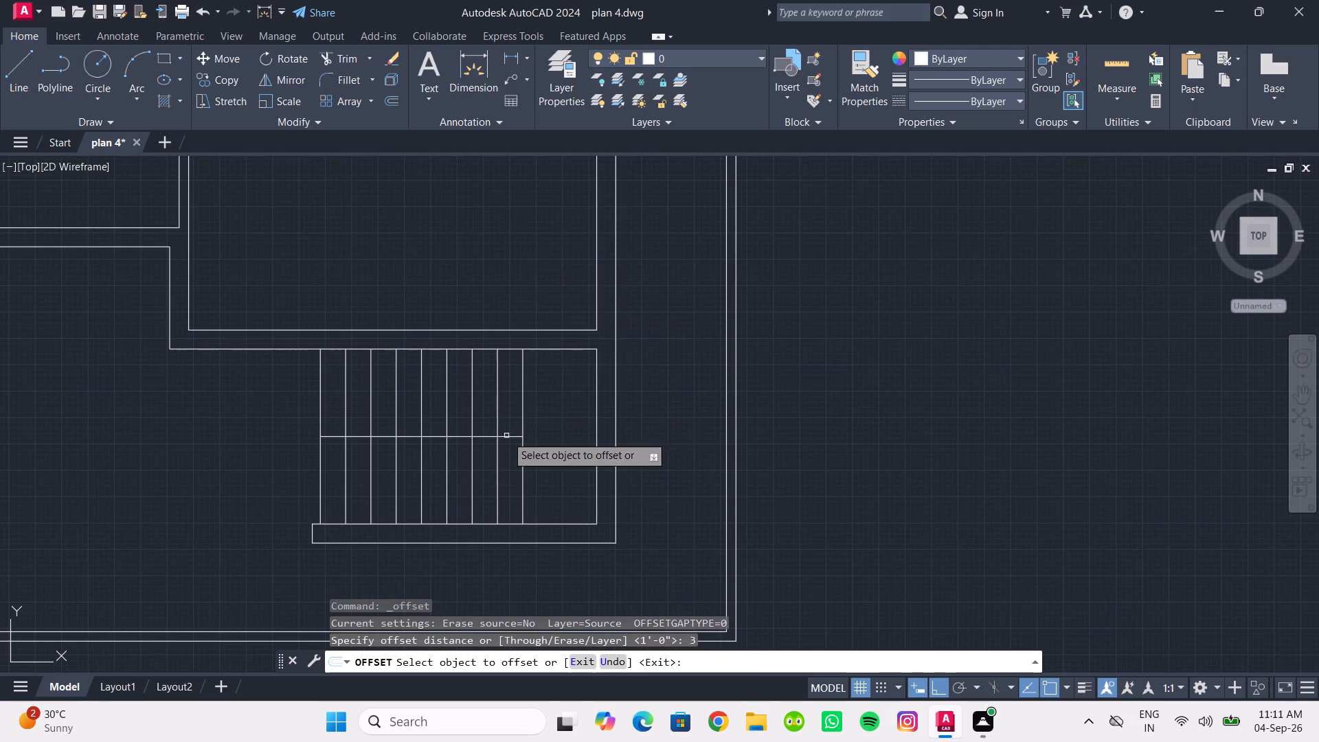
pyautogui.click(506, 437)
pyautogui.click(506, 414)
pyautogui.click(512, 436)
pyautogui.click(507, 474)
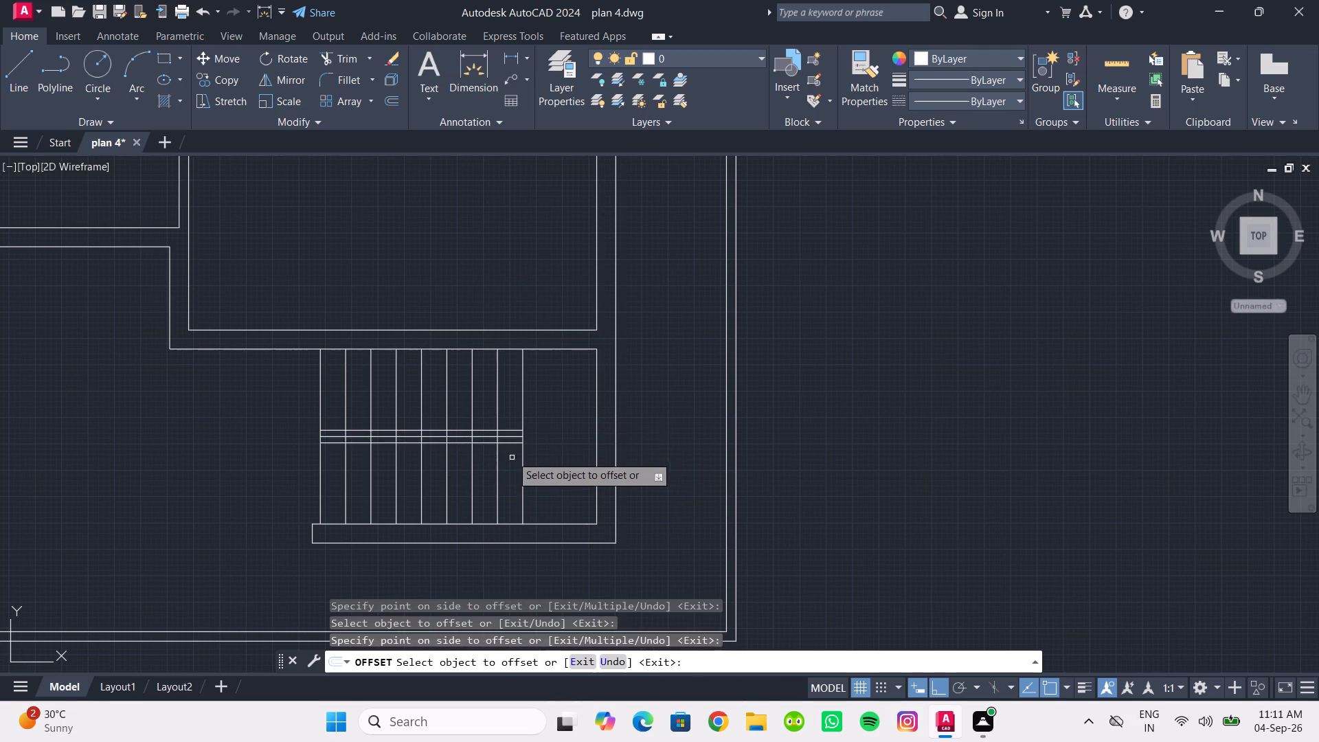
pyautogui.scroll(3, 509, 444)
pyautogui.press('Escape')
pyautogui.press('Escape')
# Delete the original horizontal centre line between the two offset lines of the stair.
pyautogui.click(505, 421)
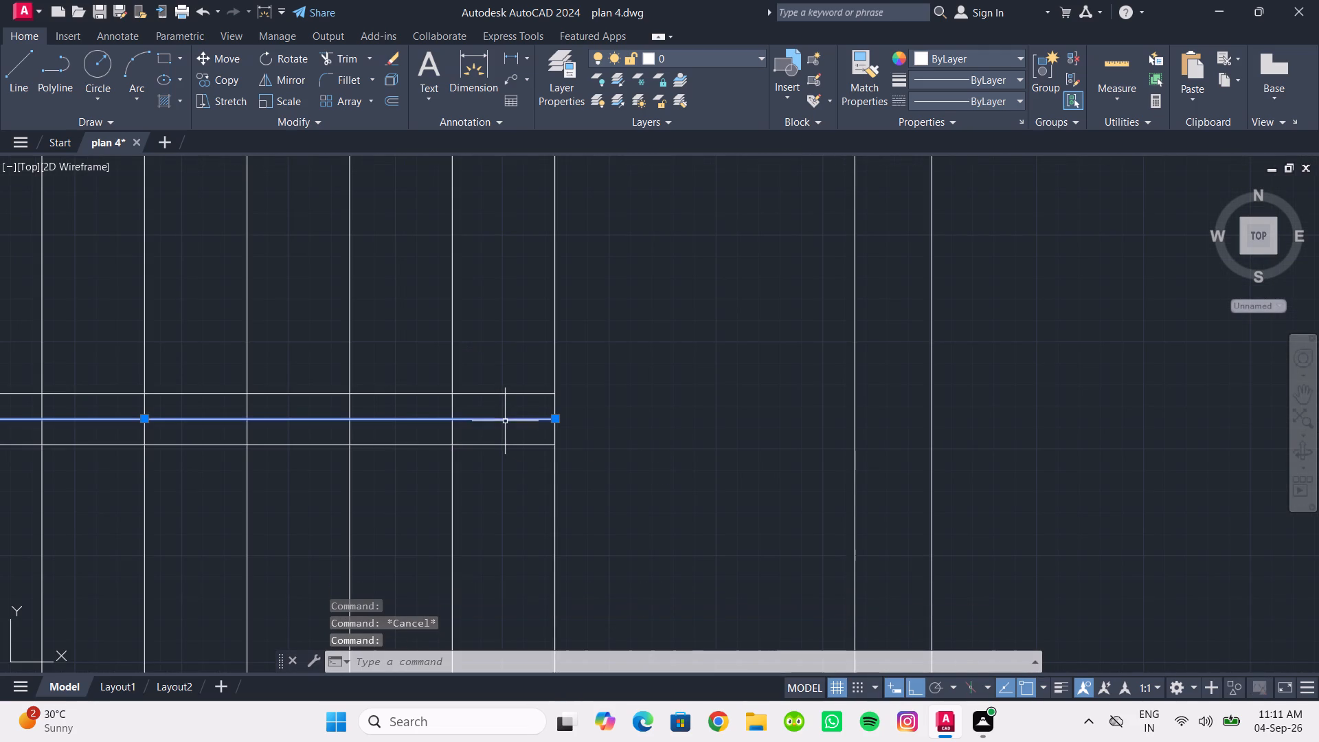
pyautogui.press('Delete')
# Trim the seven intermediate tread lines between the stair's two horizontal middle lines.
pyautogui.scroll(-4, 504, 437)
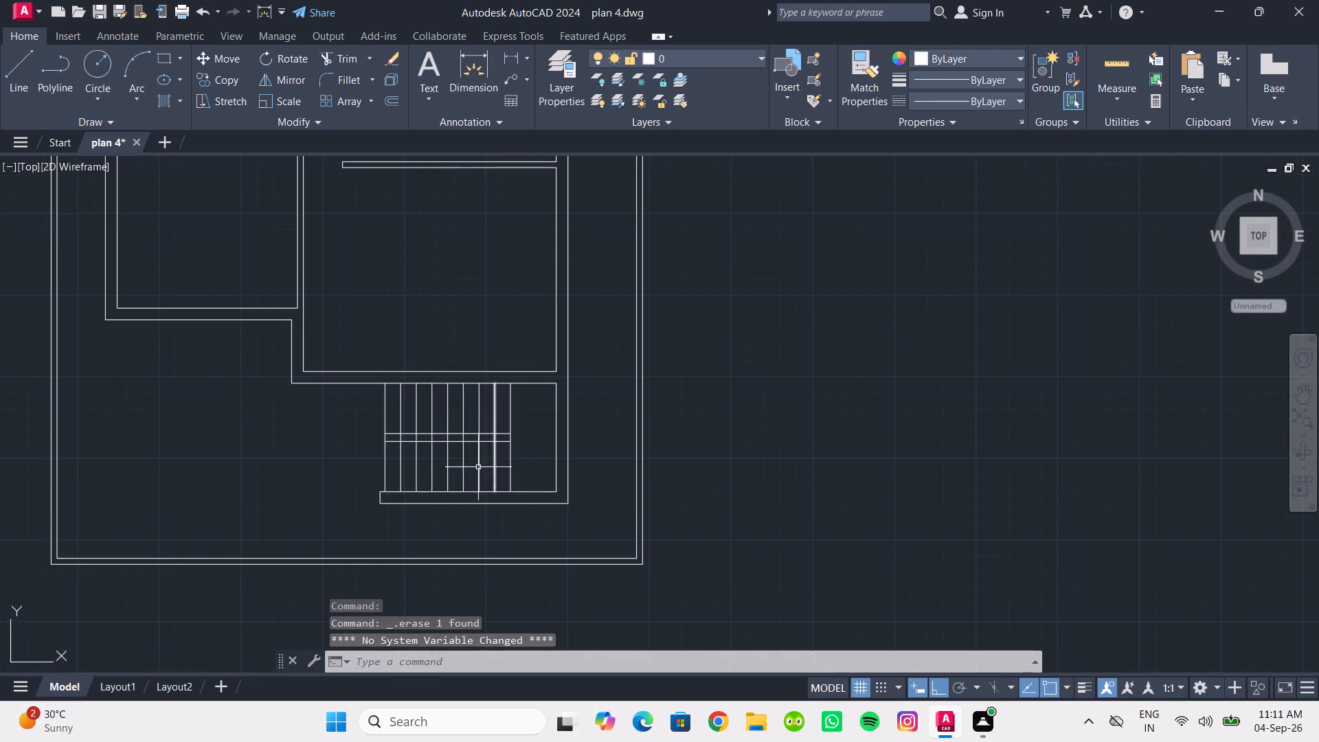
pyautogui.moveTo(476, 468); pyautogui.dragTo(505, 453, button='middle')
pyautogui.scroll(2, 505, 453)
pyautogui.write('tr')
pyautogui.press('Return')
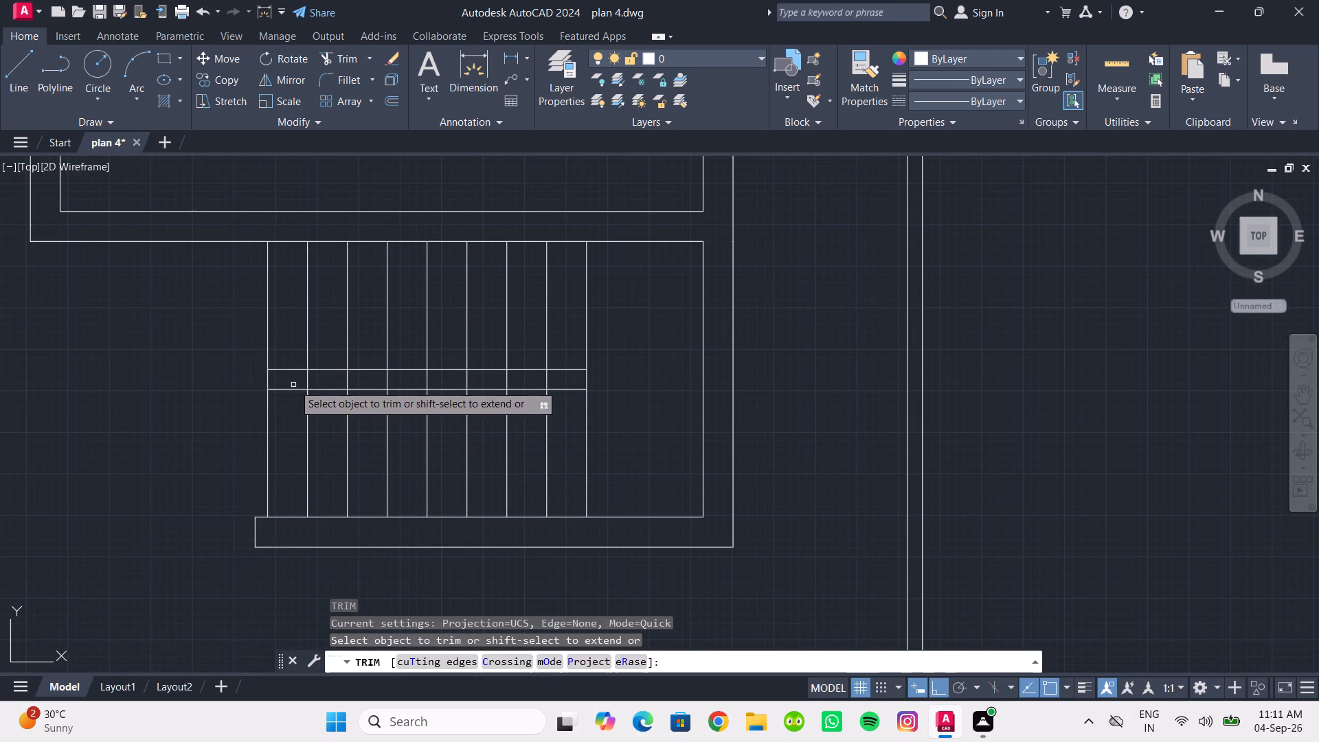
pyautogui.click(288, 379)
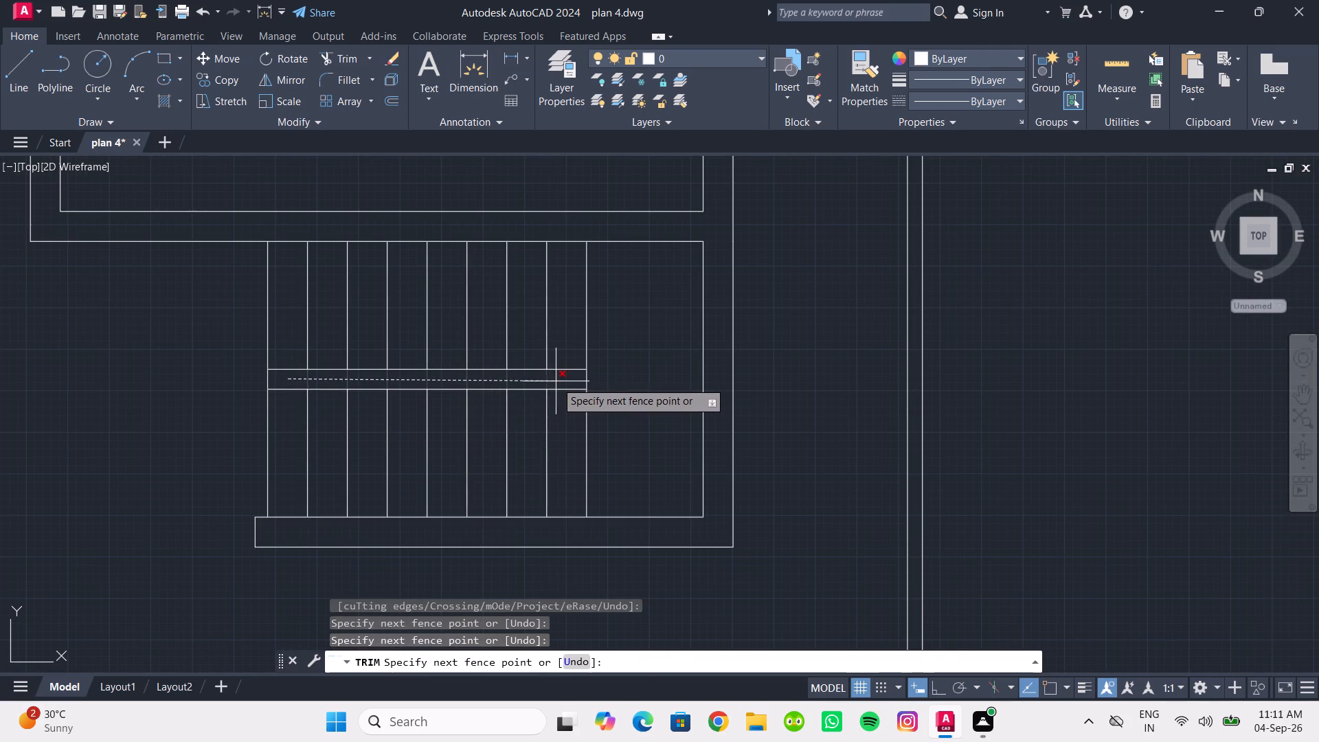
pyautogui.click(556, 381)
pyautogui.scroll(-3, 788, 378)
pyautogui.press('Escape')
# Examine the whole floor plan with the new staircase in place.
pyautogui.scroll(-2, 793, 388)
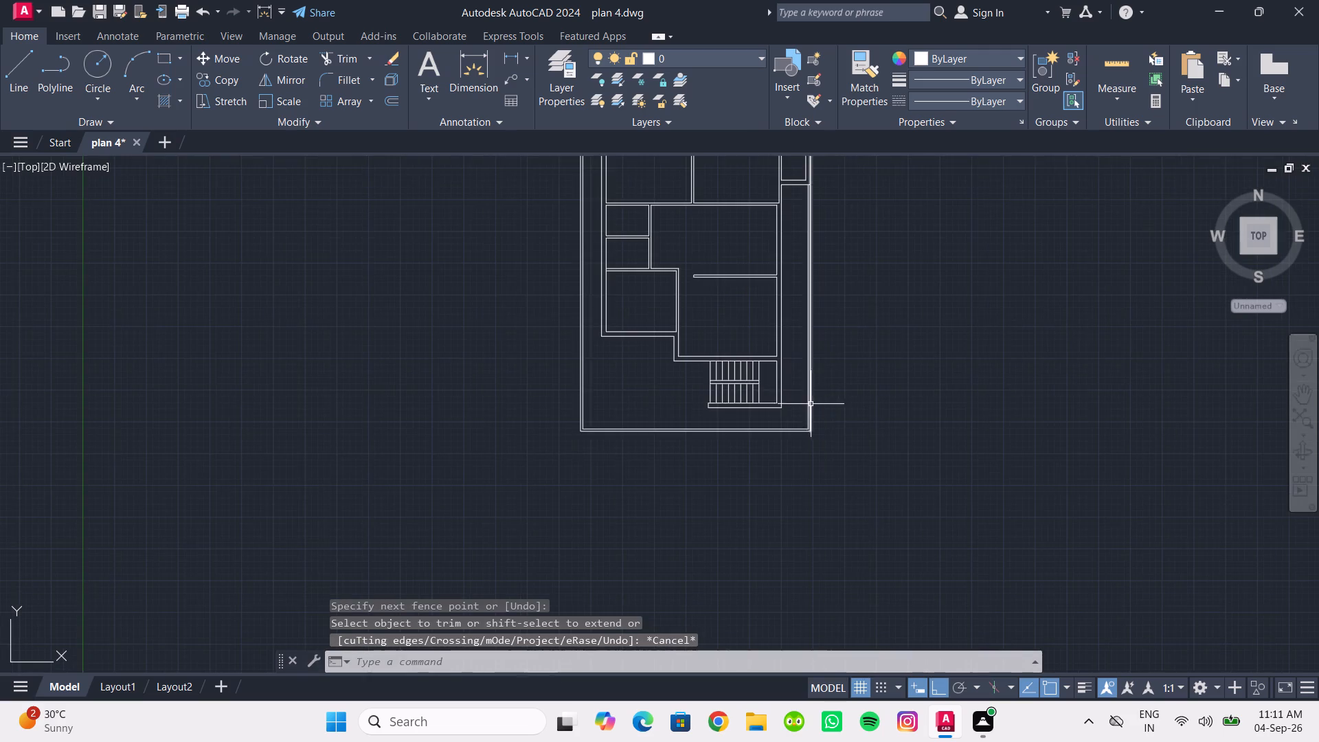
pyautogui.moveTo(808, 403); pyautogui.dragTo(646, 456, button='middle')
pyautogui.scroll(1, 643, 462)
pyautogui.moveTo(655, 442); pyautogui.dragTo(655, 488, button='middle')
pyautogui.scroll(1, 672, 495)
pyautogui.moveTo(682, 483); pyautogui.dragTo(684, 483, button='middle')
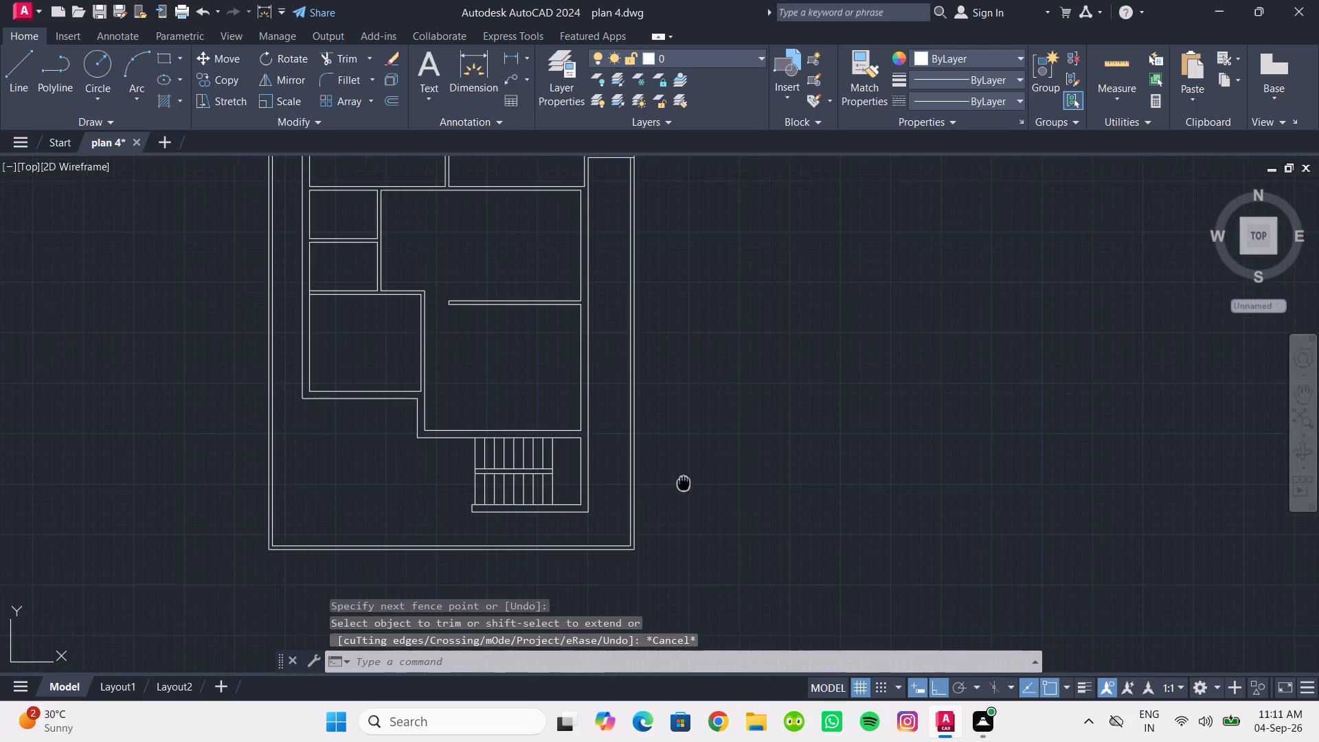
pyautogui.moveTo(684, 483); pyautogui.dragTo(744, 560, button='middle')
pyautogui.scroll(-1, 741, 521)
pyautogui.moveTo(741, 521); pyautogui.dragTo(679, 459, button='middle')
pyautogui.scroll(1, 678, 449)
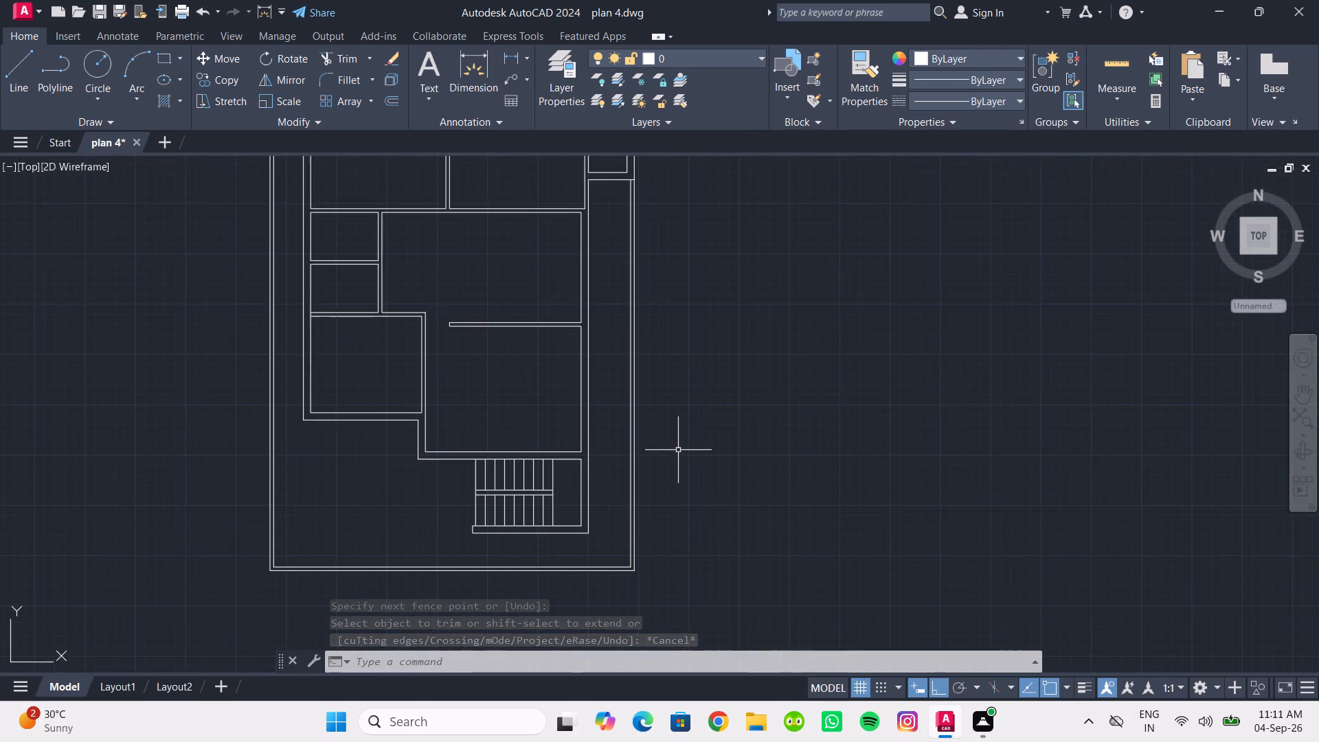
pyautogui.moveTo(679, 452); pyautogui.dragTo(708, 486, button='middle')
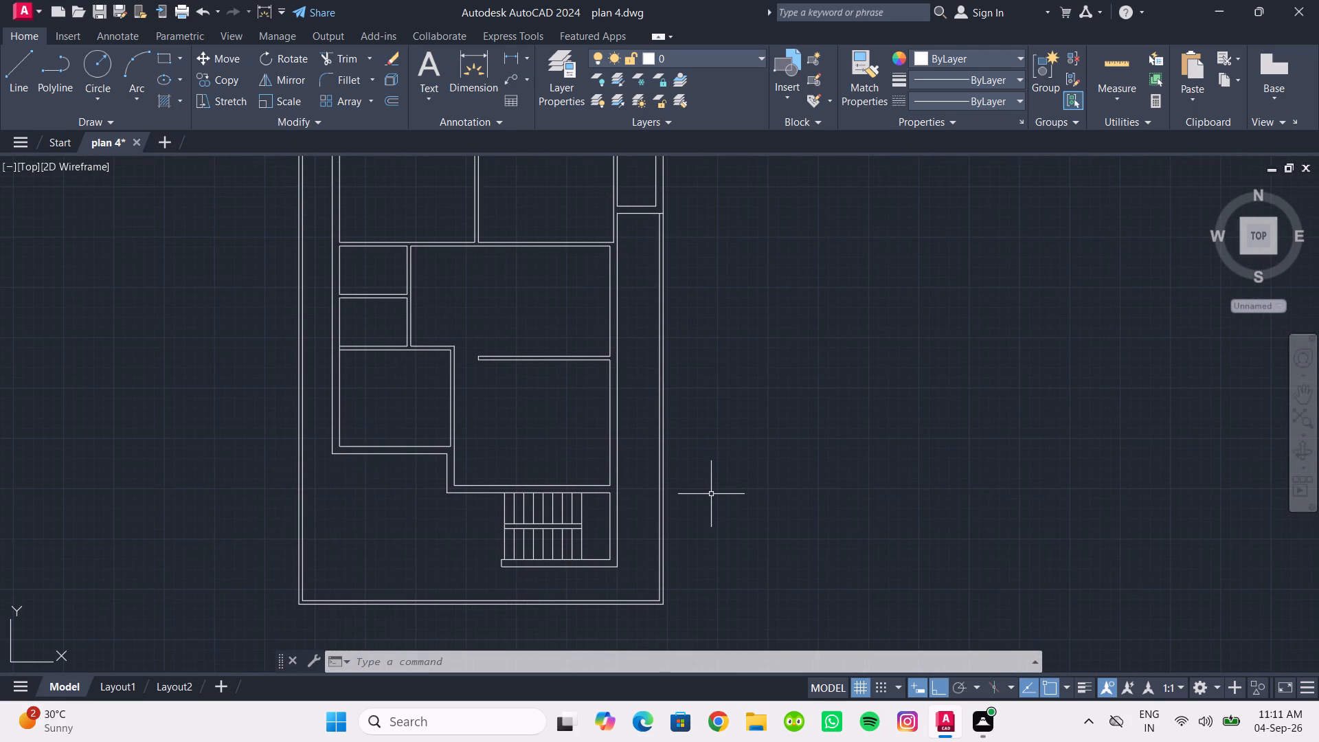
pyautogui.scroll(-1, 674, 541)
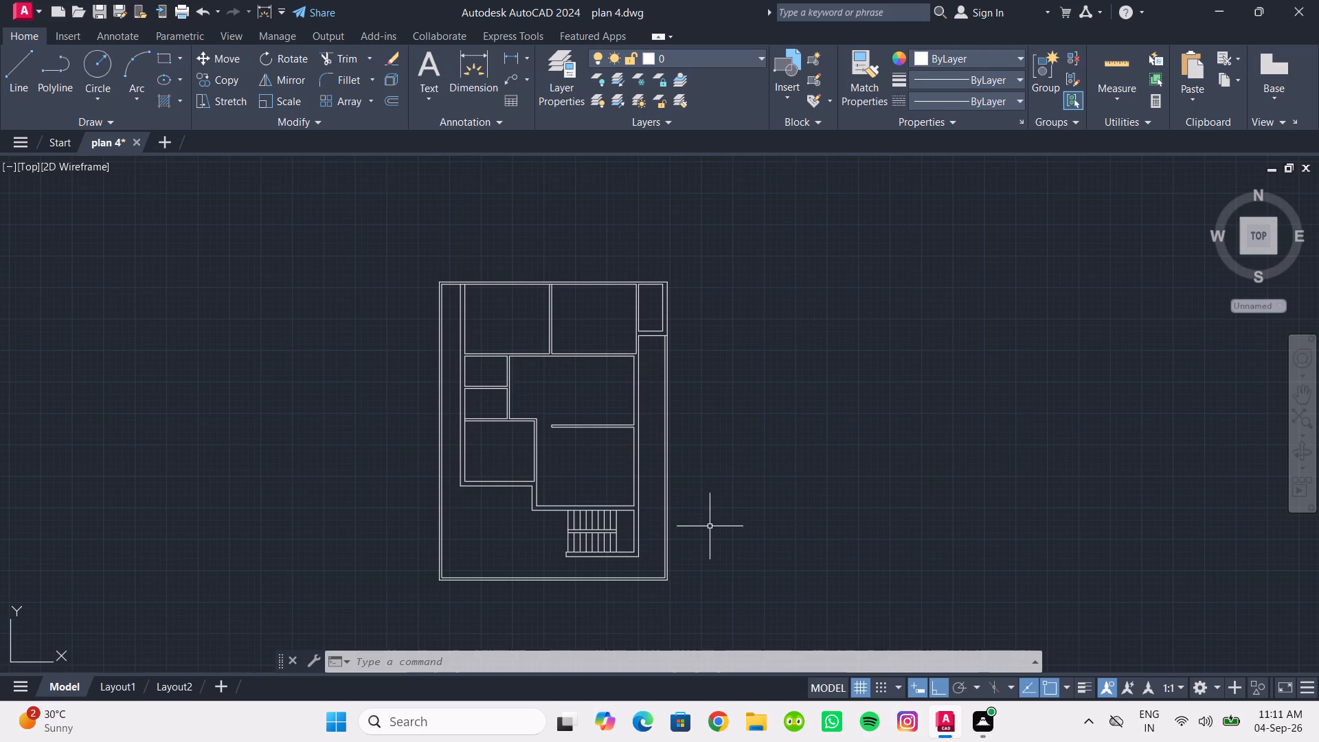
pyautogui.moveTo(710, 526); pyautogui.dragTo(706, 490, button='middle')
pyautogui.scroll(1, 710, 526)
pyautogui.scroll(-1, 710, 526)
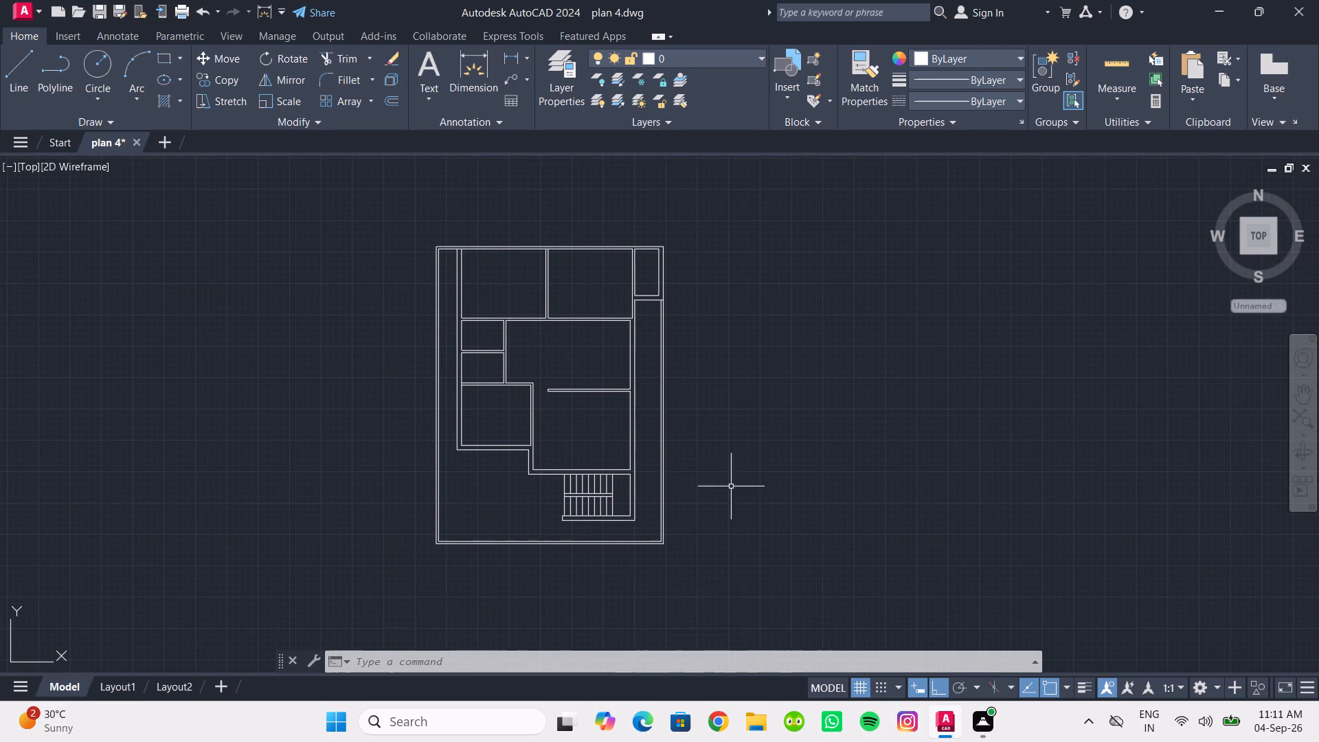
# Select the entire floor plan with a window around the outer boundary walls.
pyautogui.moveTo(376, 201); pyautogui.dragTo(393, 215)
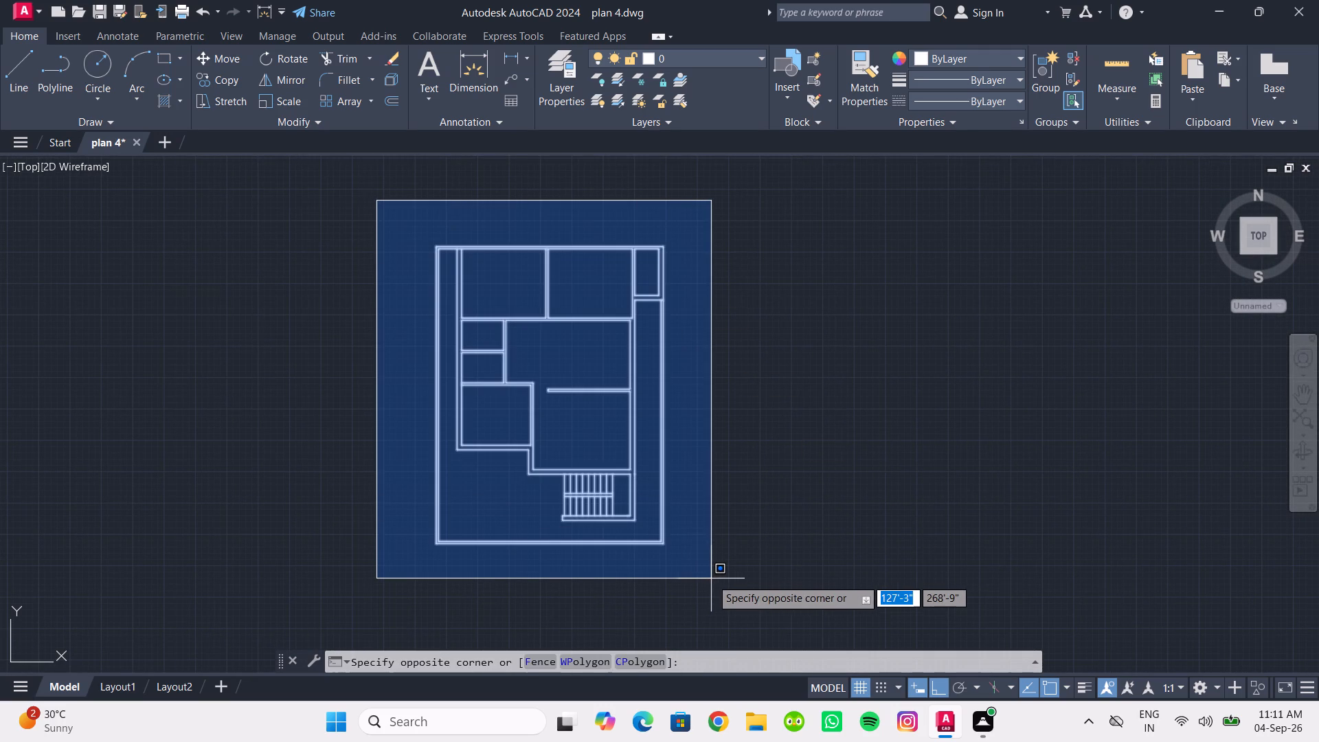
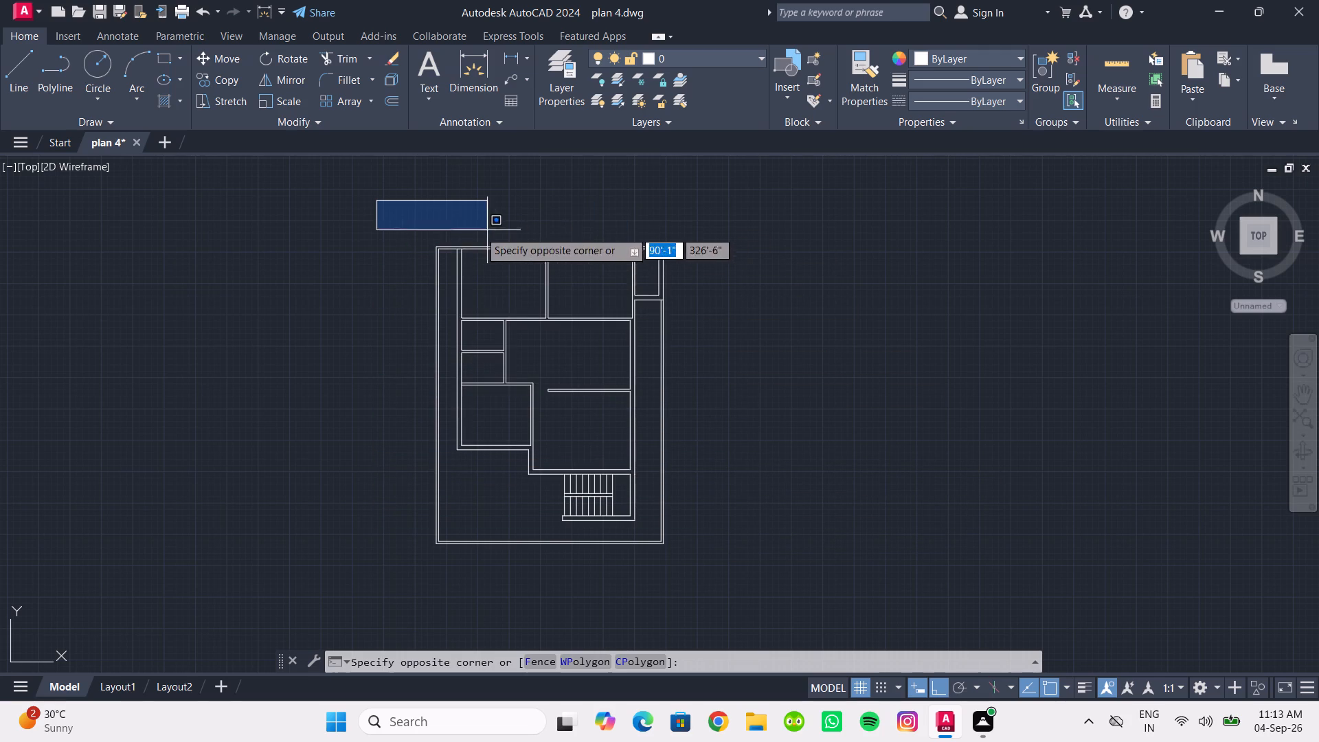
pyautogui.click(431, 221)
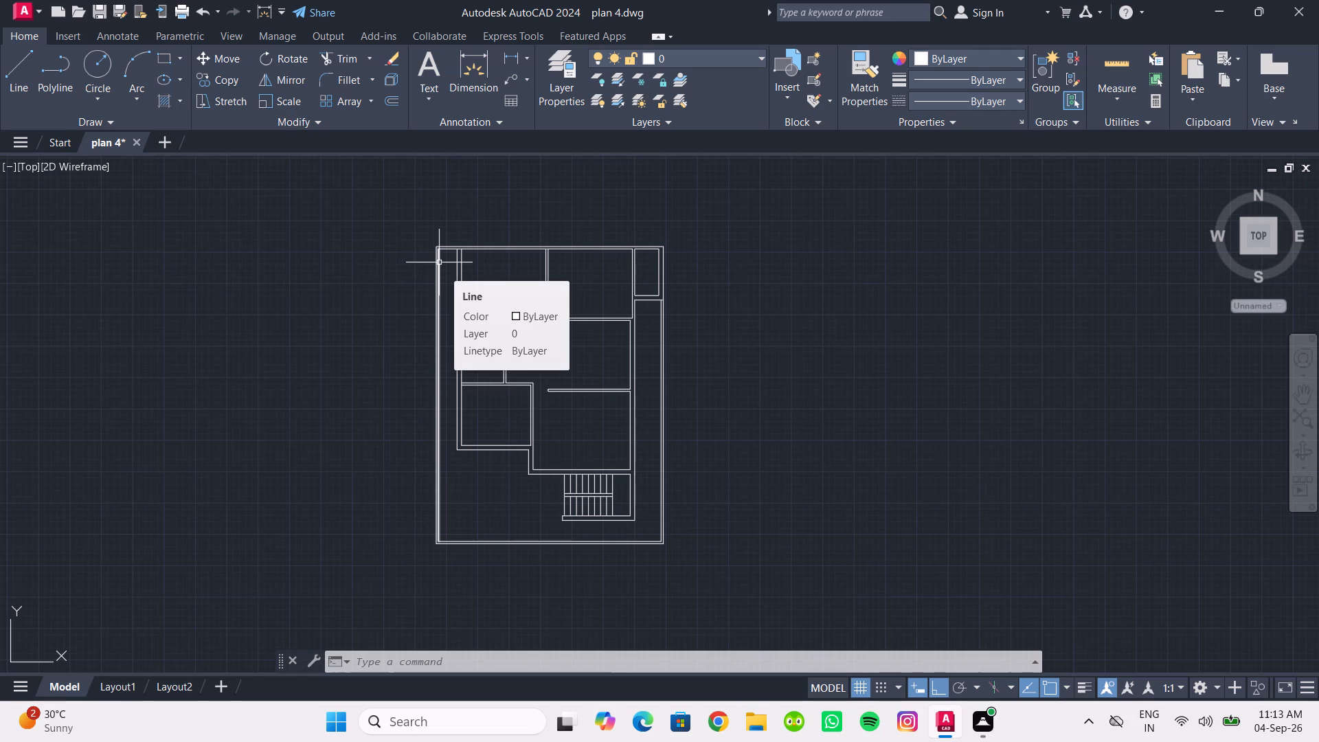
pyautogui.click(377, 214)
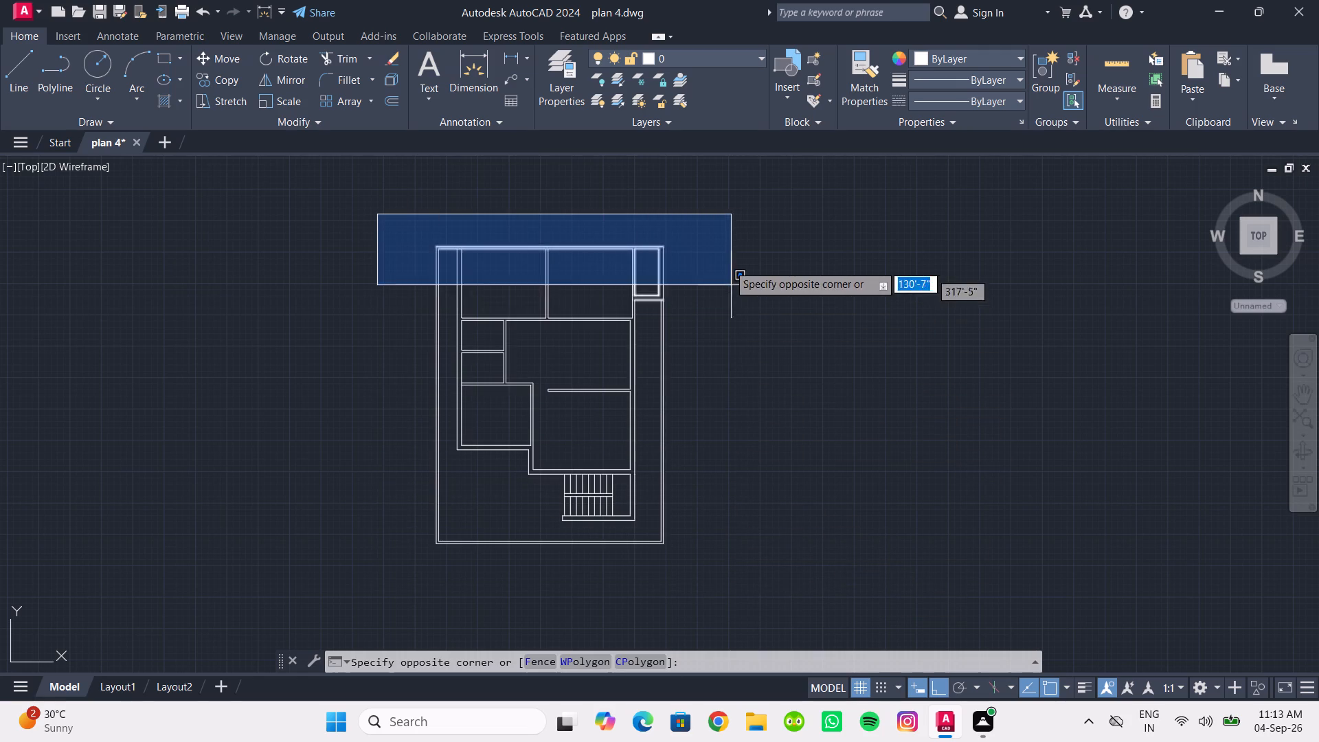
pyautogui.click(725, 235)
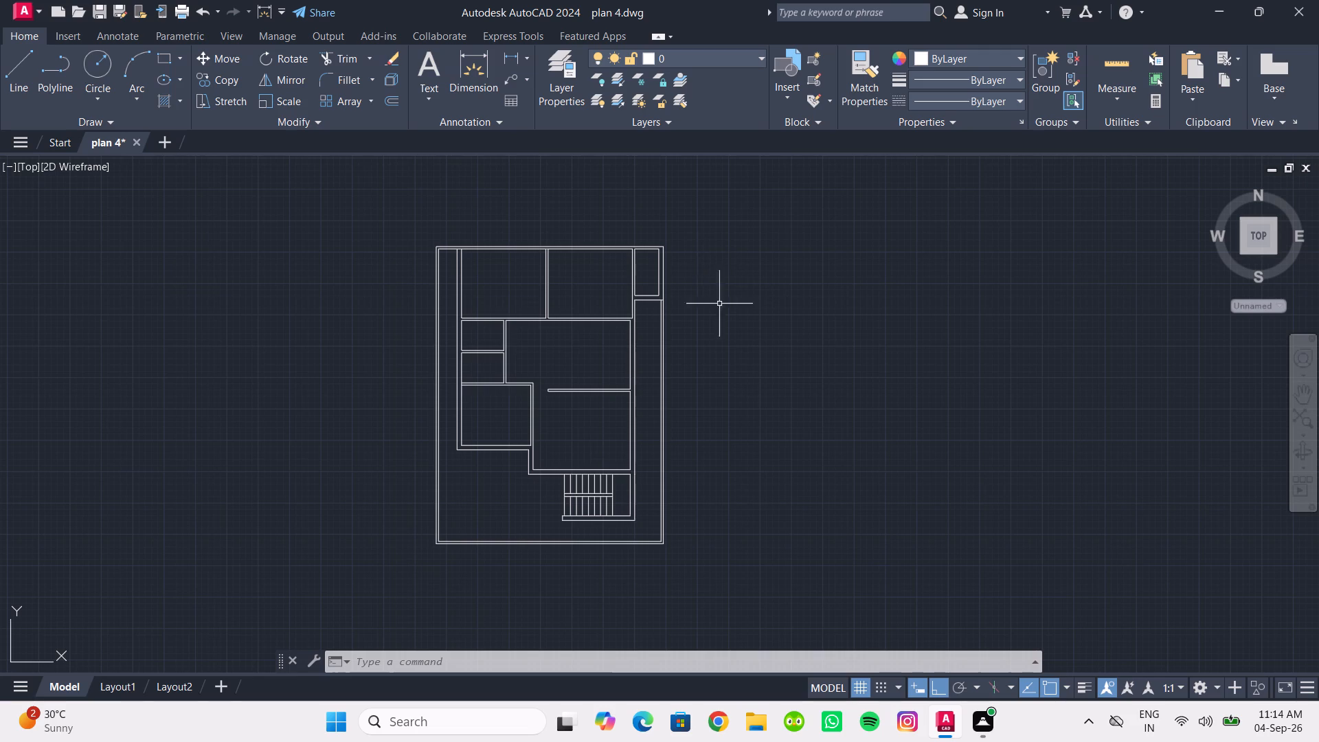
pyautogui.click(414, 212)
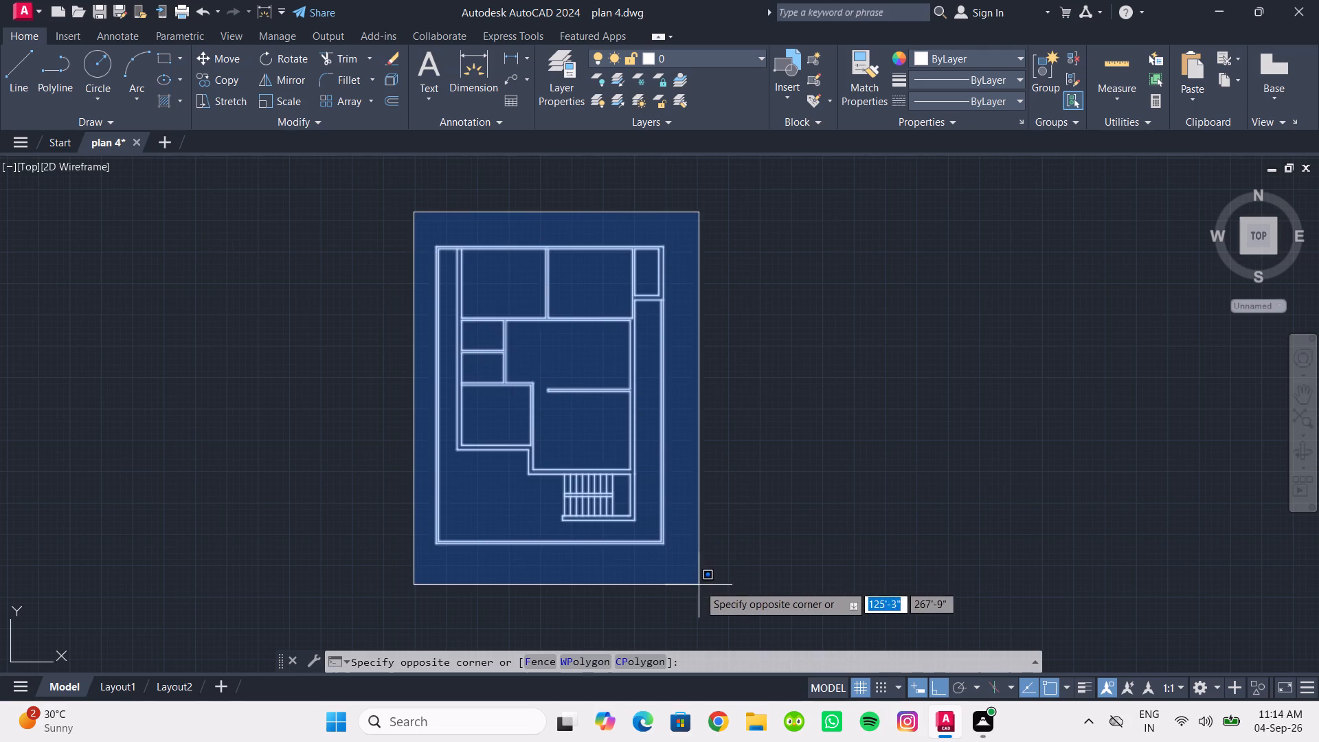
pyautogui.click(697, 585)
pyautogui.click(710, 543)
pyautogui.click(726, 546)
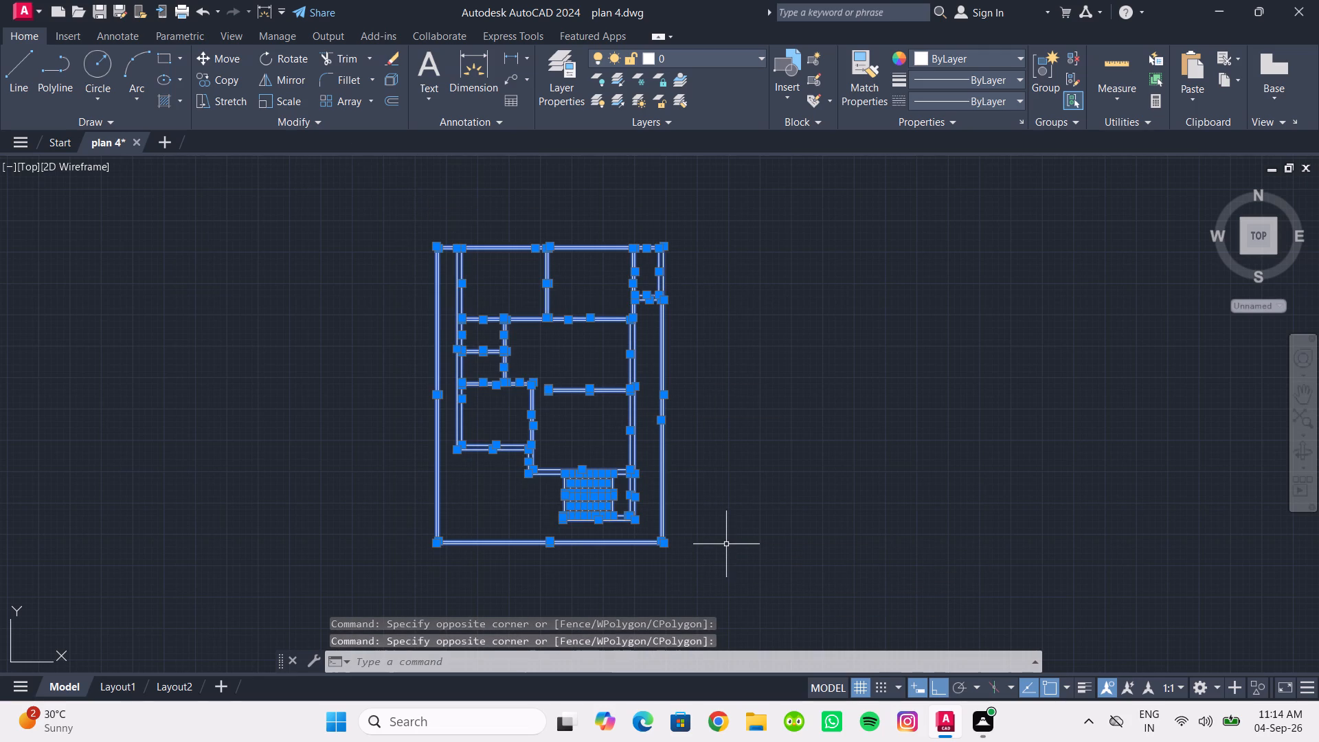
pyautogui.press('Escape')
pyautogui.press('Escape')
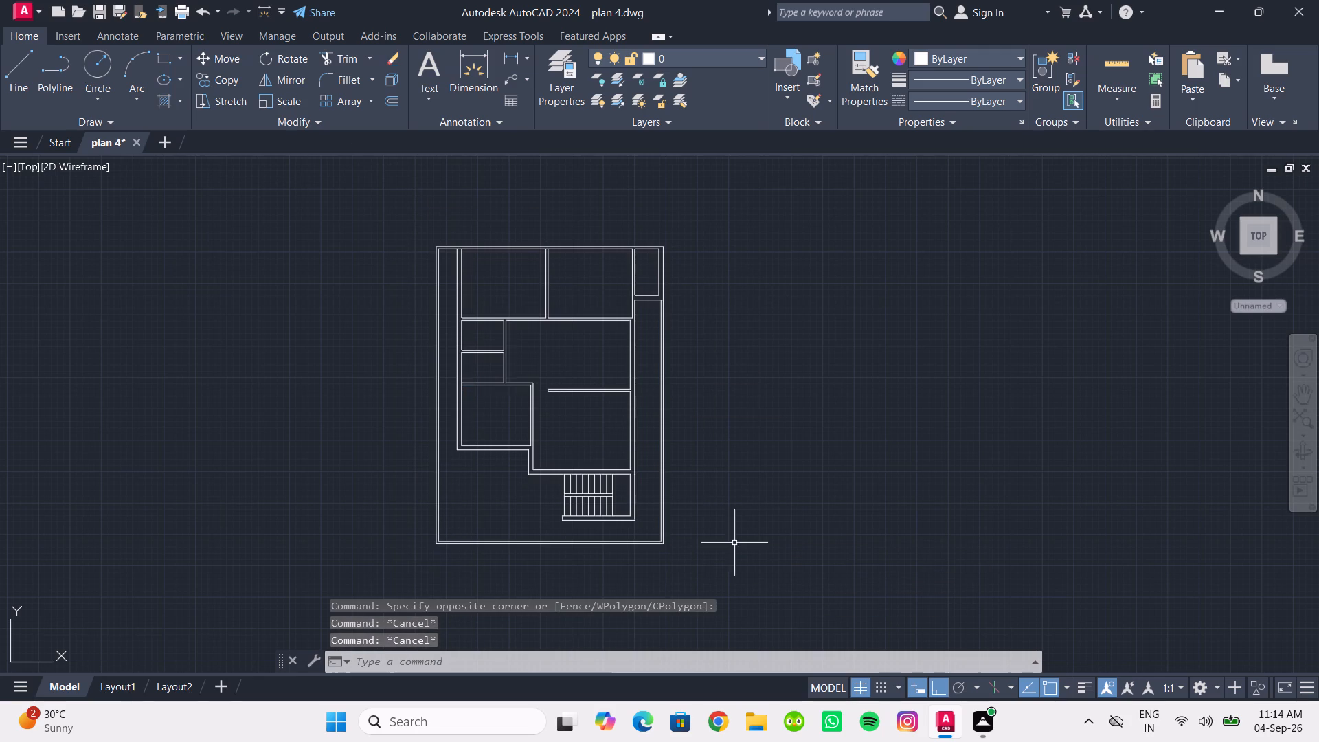
# Examine the floor plan's layout and the free-ended partition wall in the large room north of the staircase.
pyautogui.scroll(4, 640, 319)
pyautogui.scroll(-4, 635, 322)
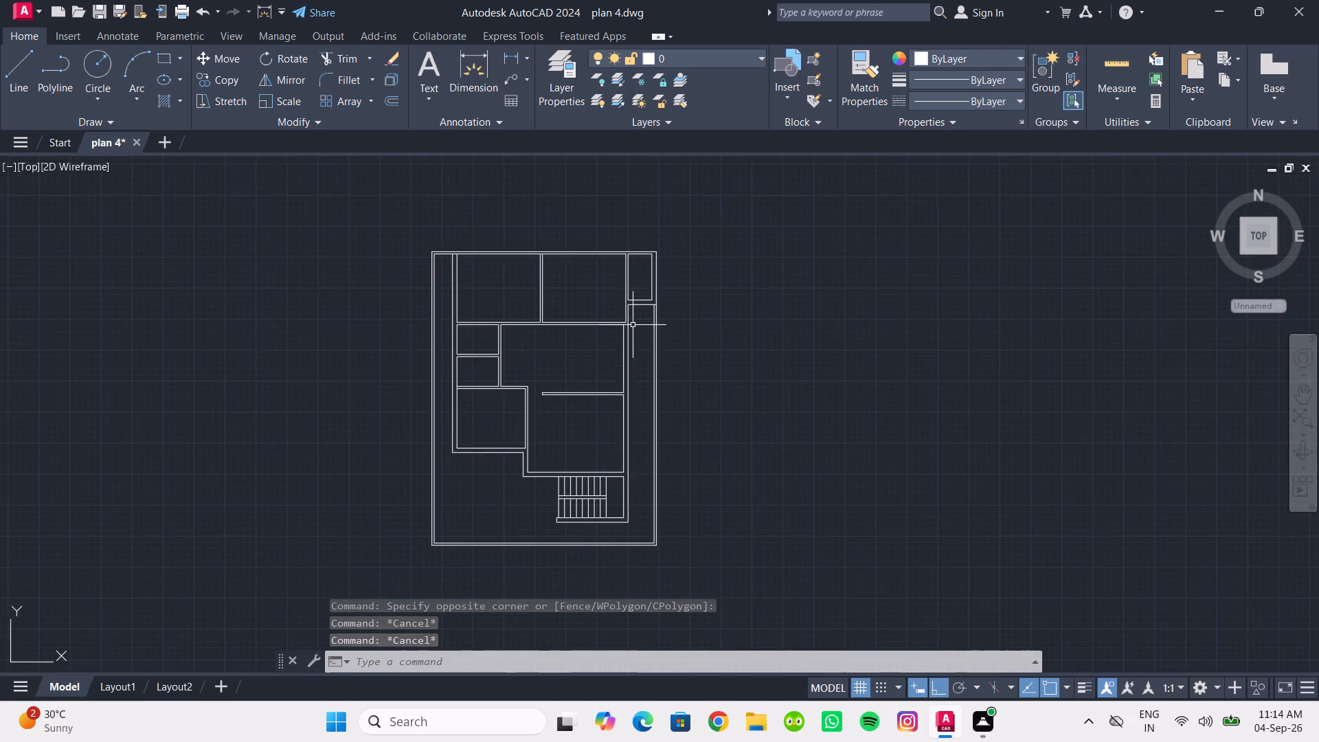
pyautogui.scroll(-1, 633, 325)
pyautogui.scroll(-1, 590, 370)
pyautogui.scroll(5, 591, 371)
pyautogui.moveTo(579, 414); pyautogui.dragTo(596, 425, button='middle')
pyautogui.scroll(-2, 594, 409)
pyautogui.moveTo(594, 409); pyautogui.dragTo(597, 436, button='middle')
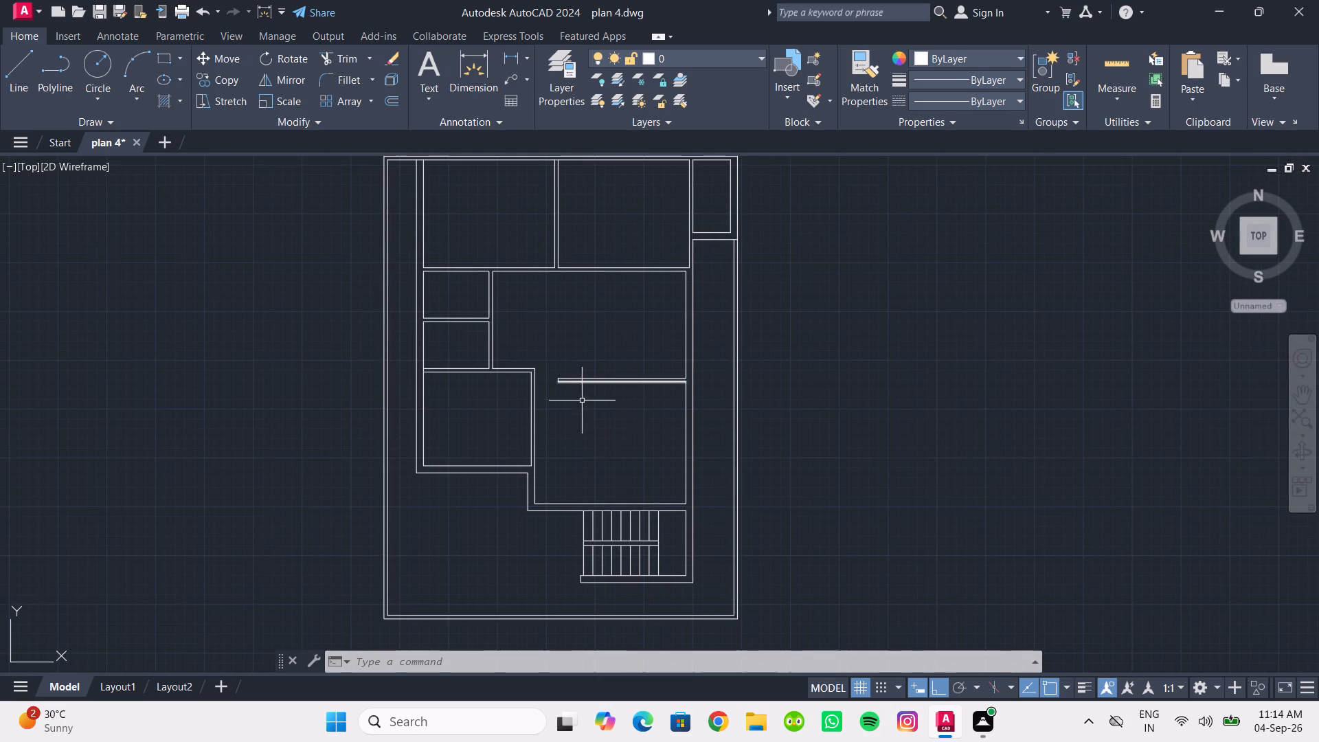
pyautogui.scroll(2, 582, 401)
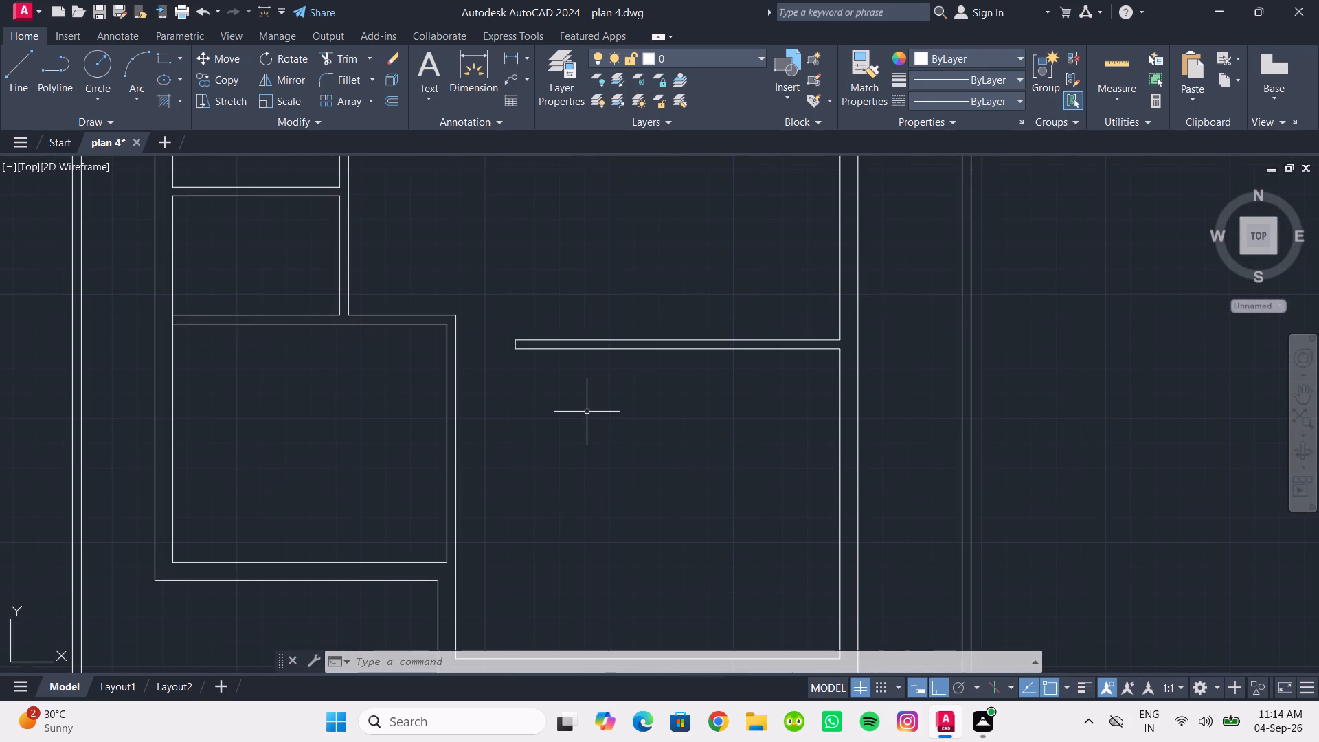
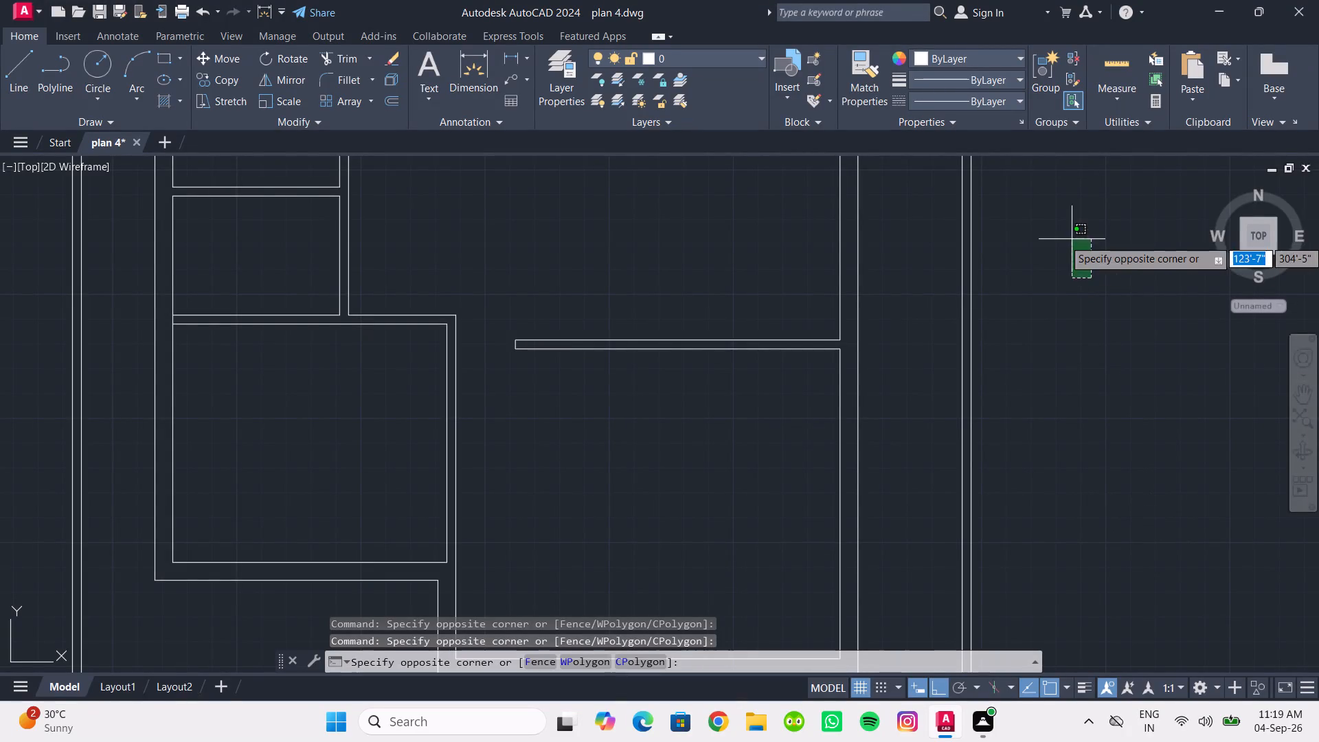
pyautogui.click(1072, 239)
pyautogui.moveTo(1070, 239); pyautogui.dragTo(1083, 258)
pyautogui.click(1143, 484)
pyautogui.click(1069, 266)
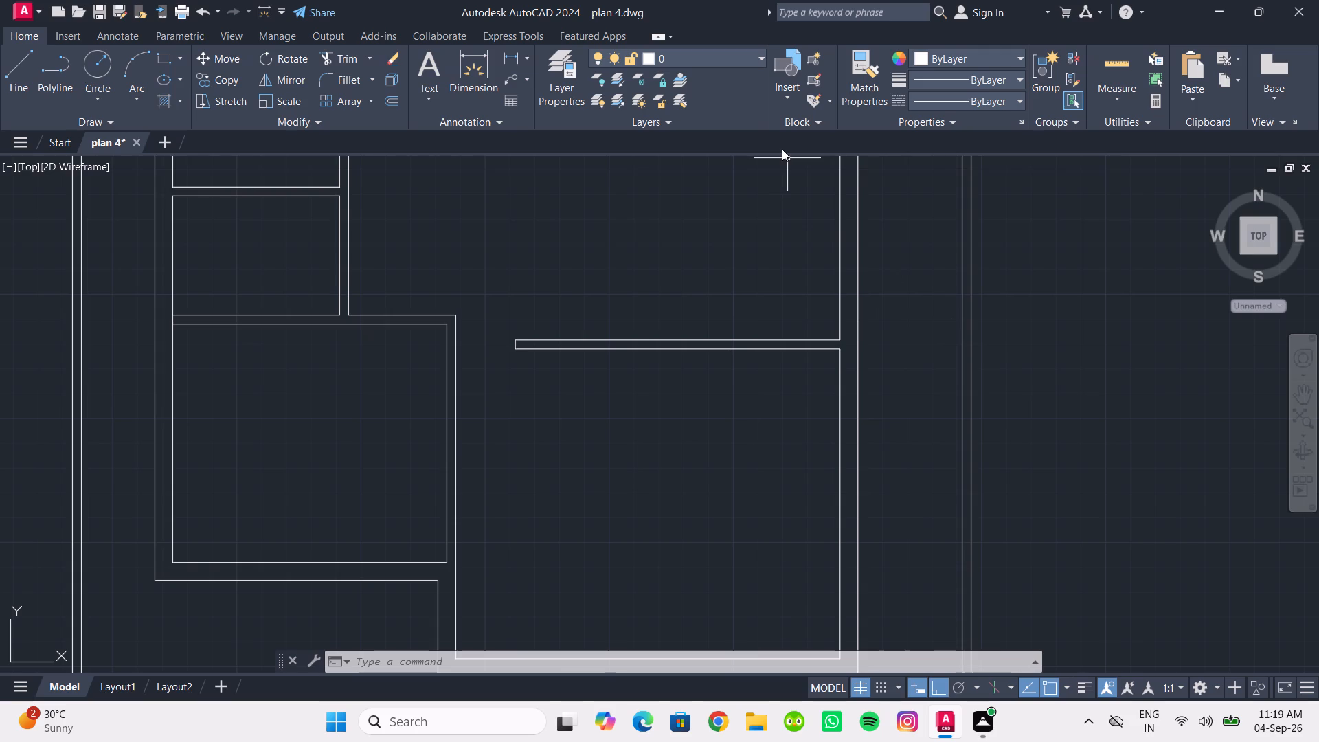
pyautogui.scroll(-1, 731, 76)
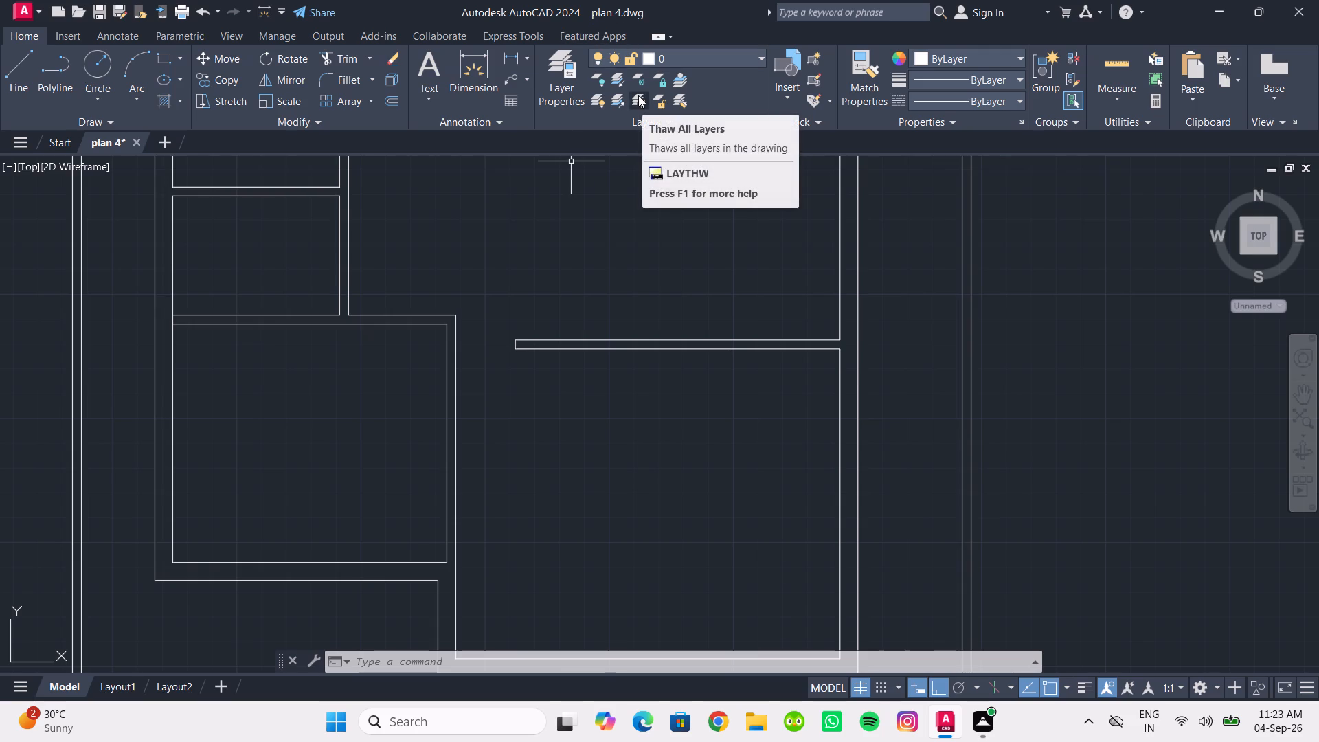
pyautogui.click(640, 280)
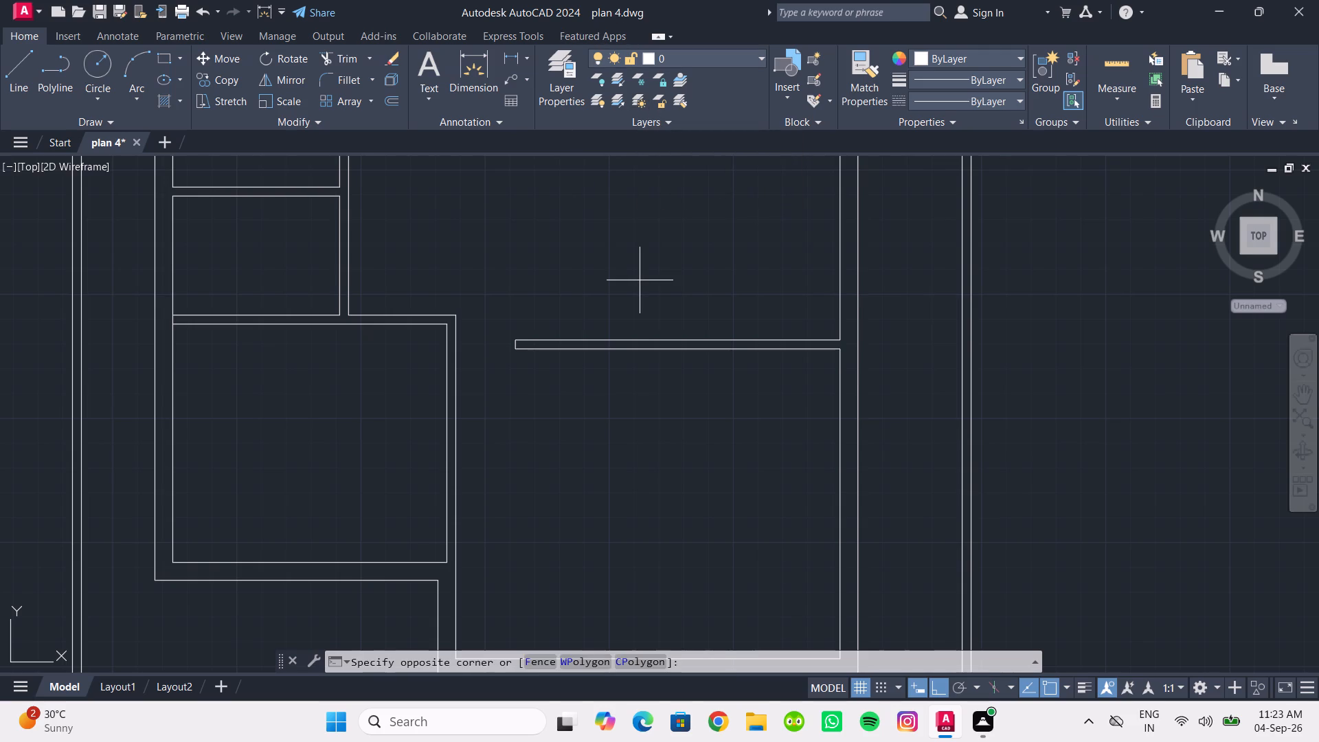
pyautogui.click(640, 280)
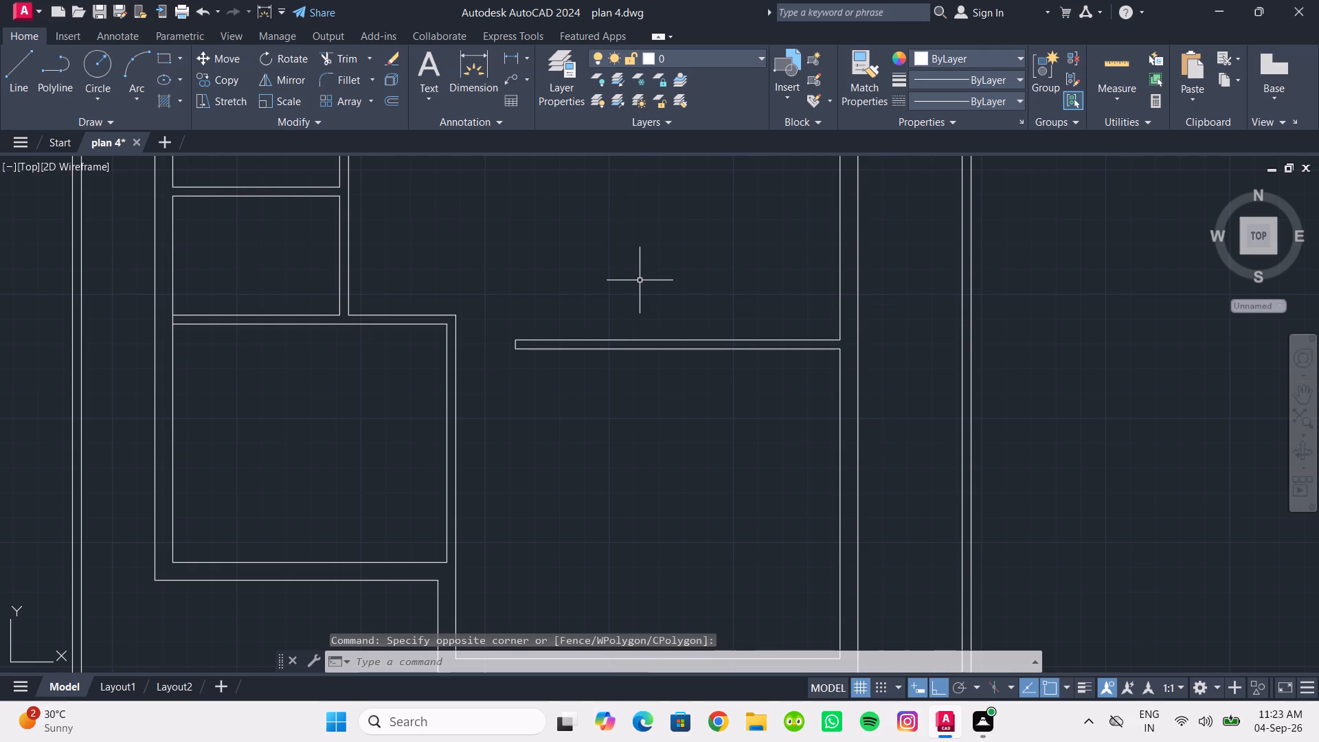
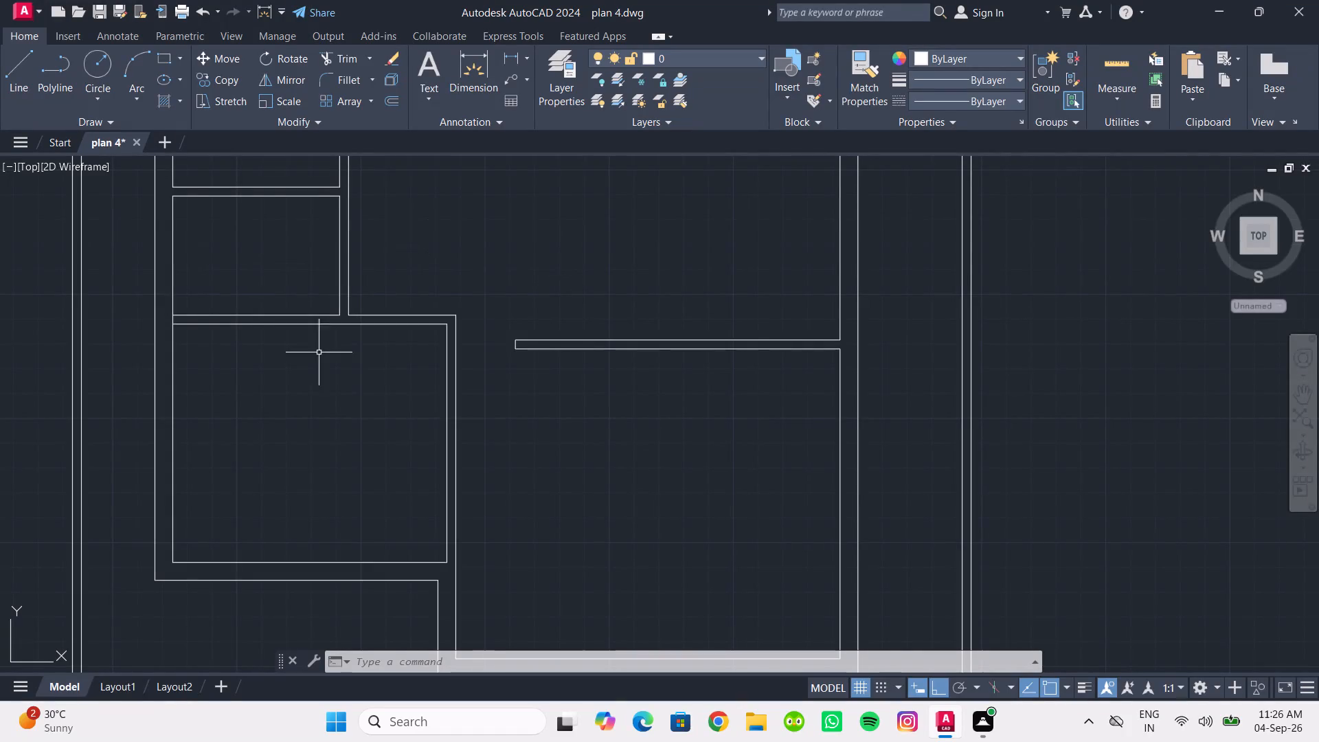
# Look over the whole floor plan, from the northern rooms down to the staircase and boundary walls.
pyautogui.scroll(-1, 684, 452)
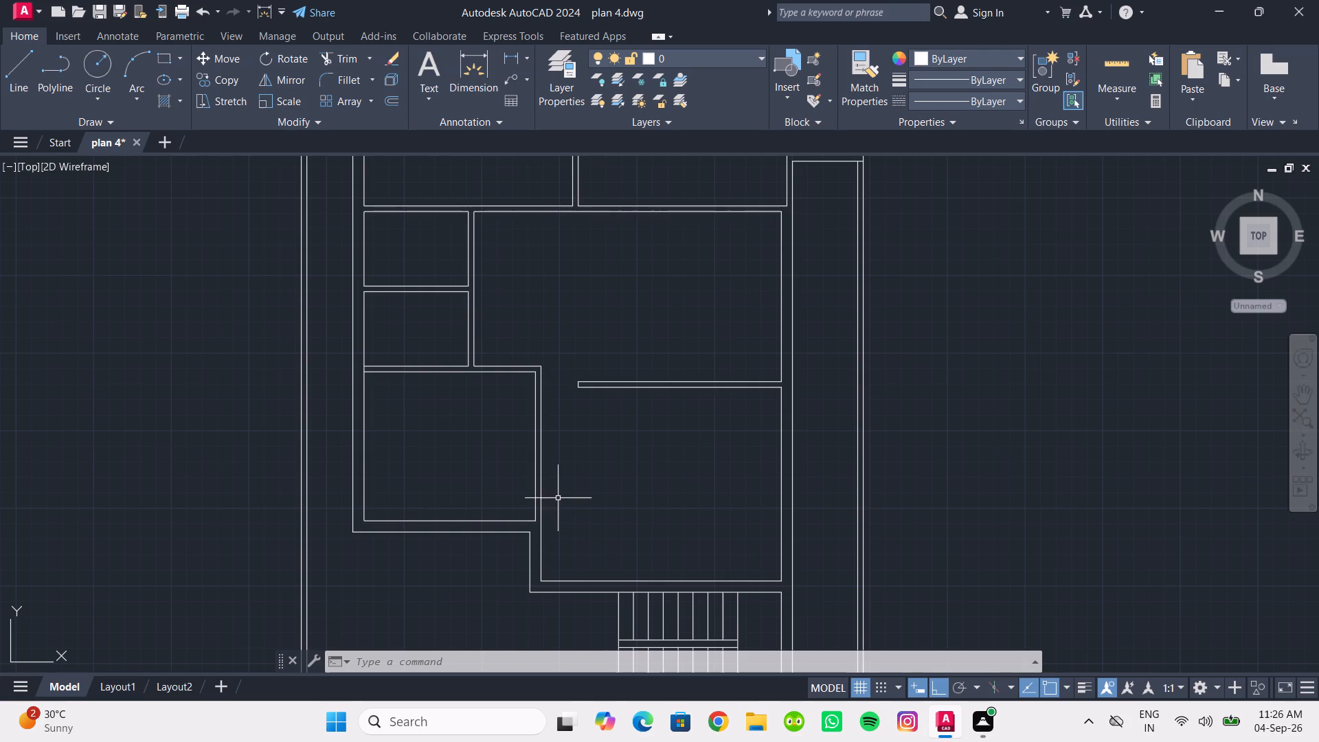
pyautogui.moveTo(555, 452); pyautogui.dragTo(550, 499, button='middle')
pyautogui.scroll(-1, 564, 394)
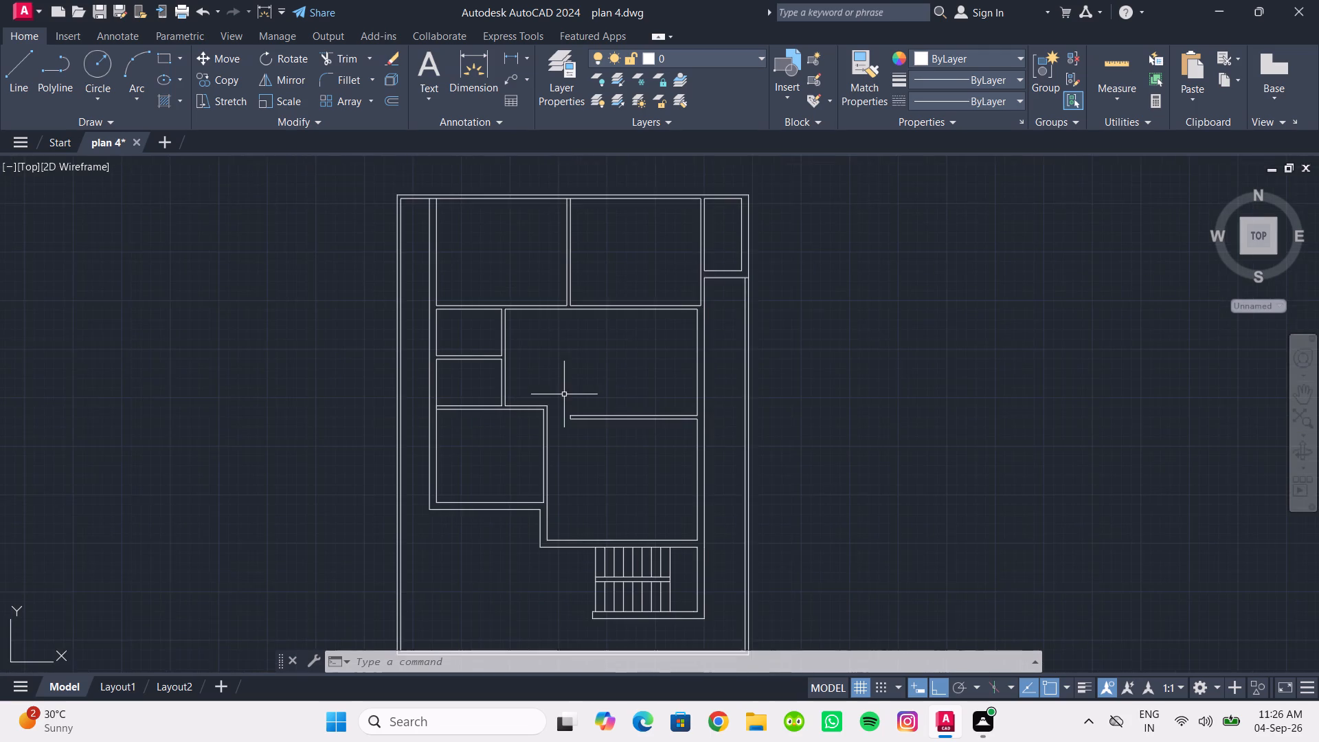
pyautogui.moveTo(564, 394); pyautogui.dragTo(527, 402, button='middle')
pyautogui.moveTo(578, 380); pyautogui.dragTo(556, 392, button='middle')
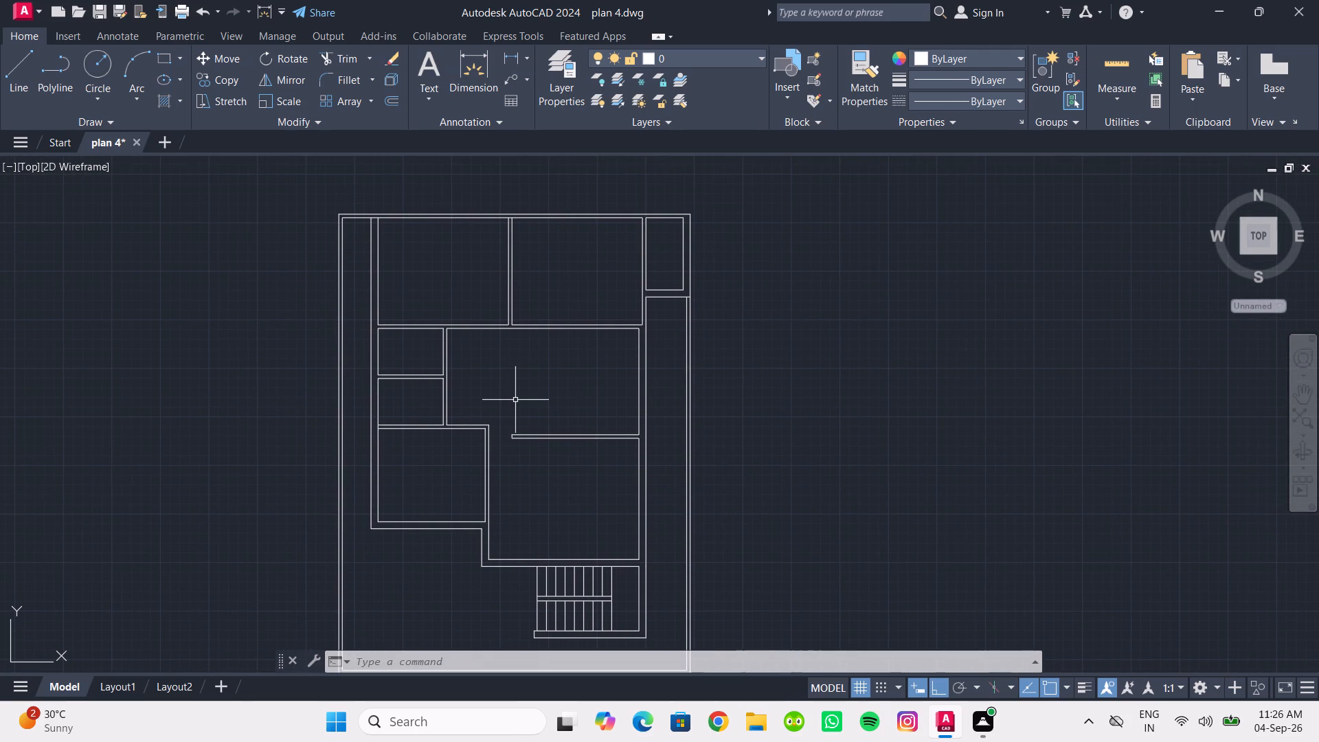
pyautogui.moveTo(543, 391); pyautogui.dragTo(534, 420, button='middle')
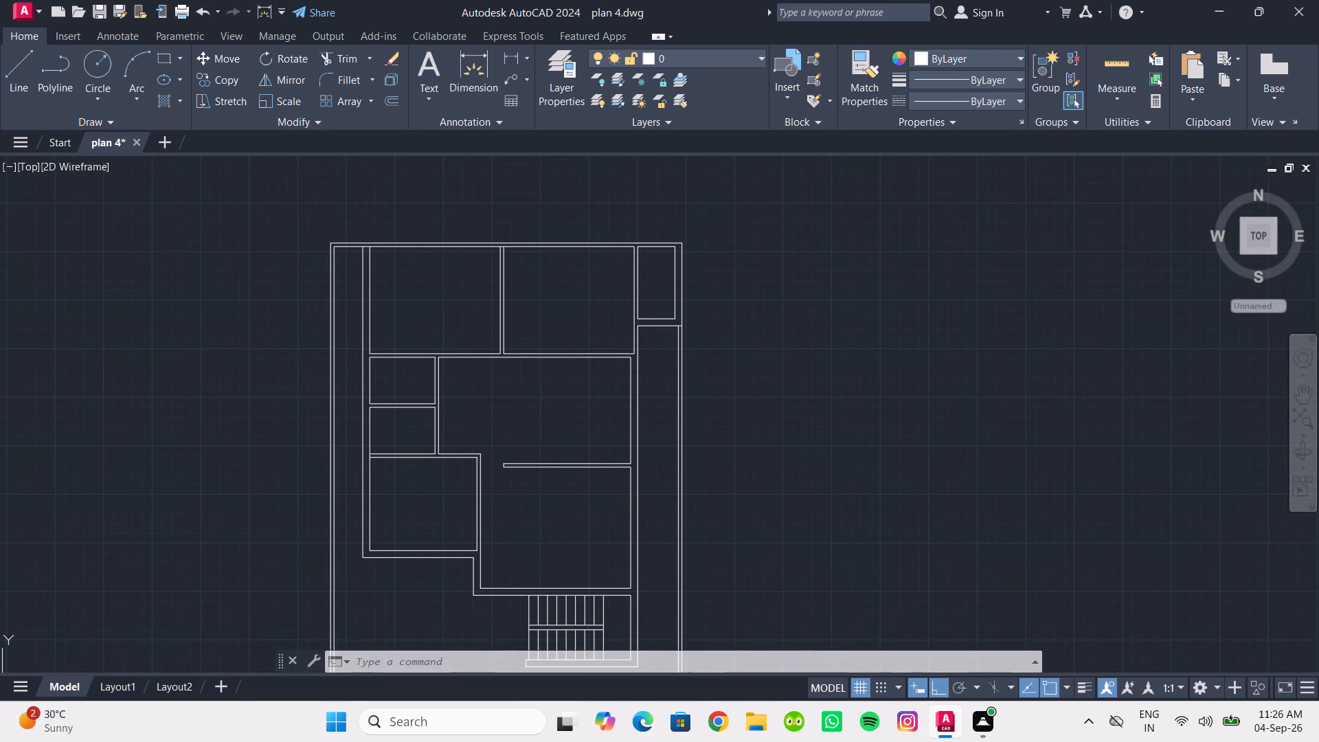
pyautogui.scroll(1, 534, 420)
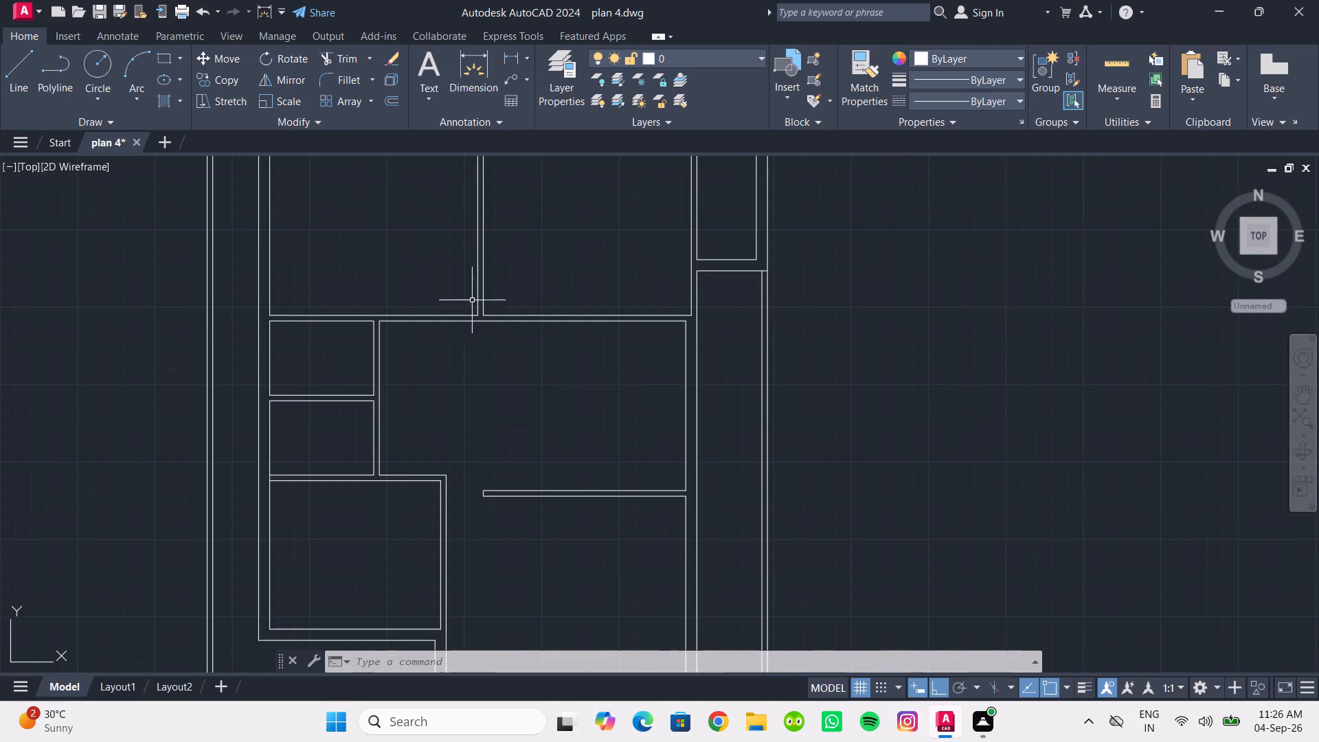
pyautogui.scroll(-1, 505, 363)
pyautogui.moveTo(506, 368); pyautogui.dragTo(451, 322, button='middle')
pyautogui.scroll(-1, 459, 317)
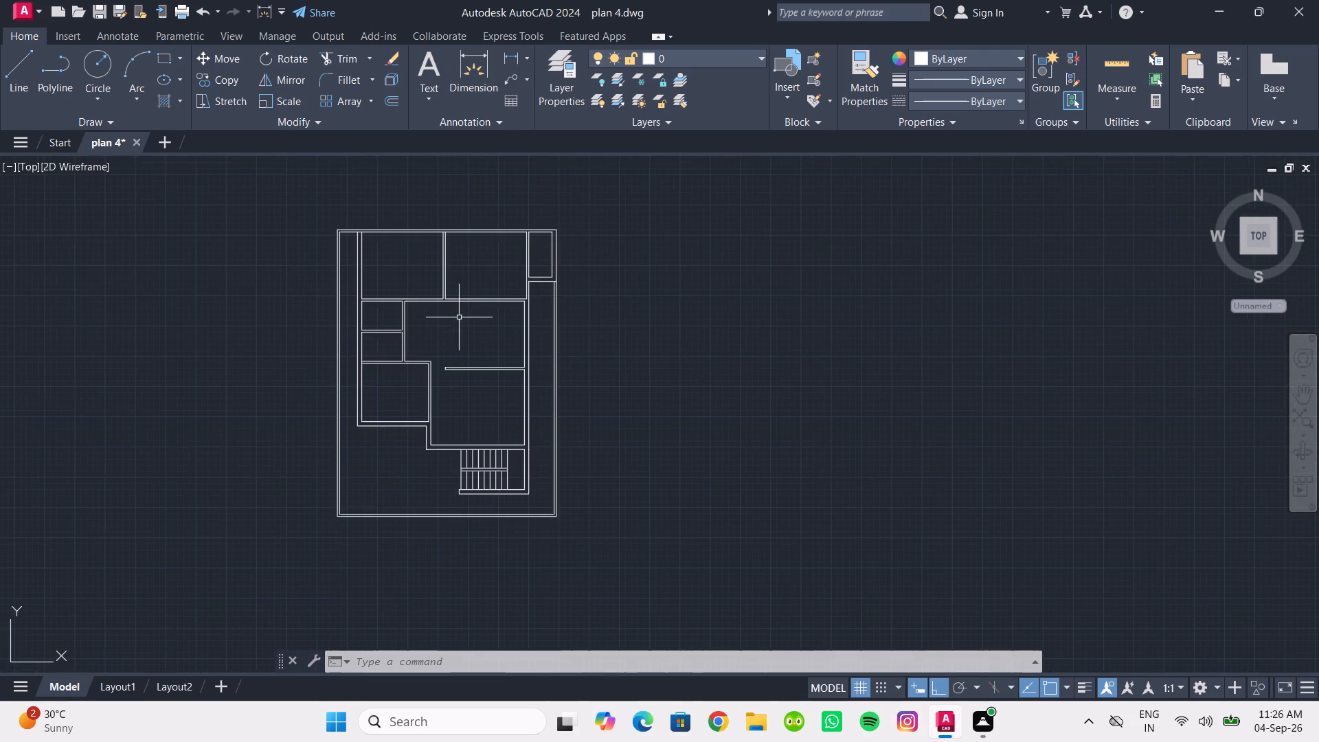
pyautogui.moveTo(460, 317); pyautogui.dragTo(570, 337, button='middle')
pyautogui.scroll(1, 582, 366)
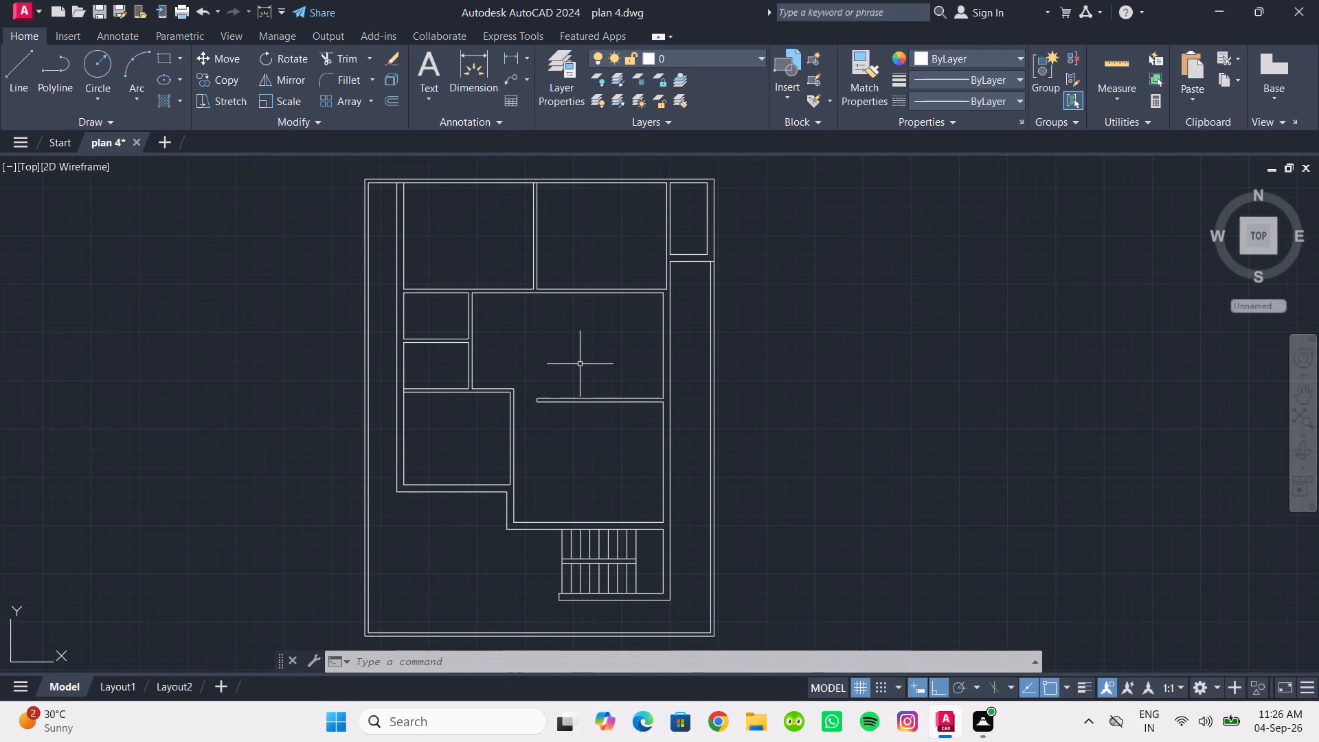
pyautogui.moveTo(580, 364); pyautogui.dragTo(573, 361, button='middle')
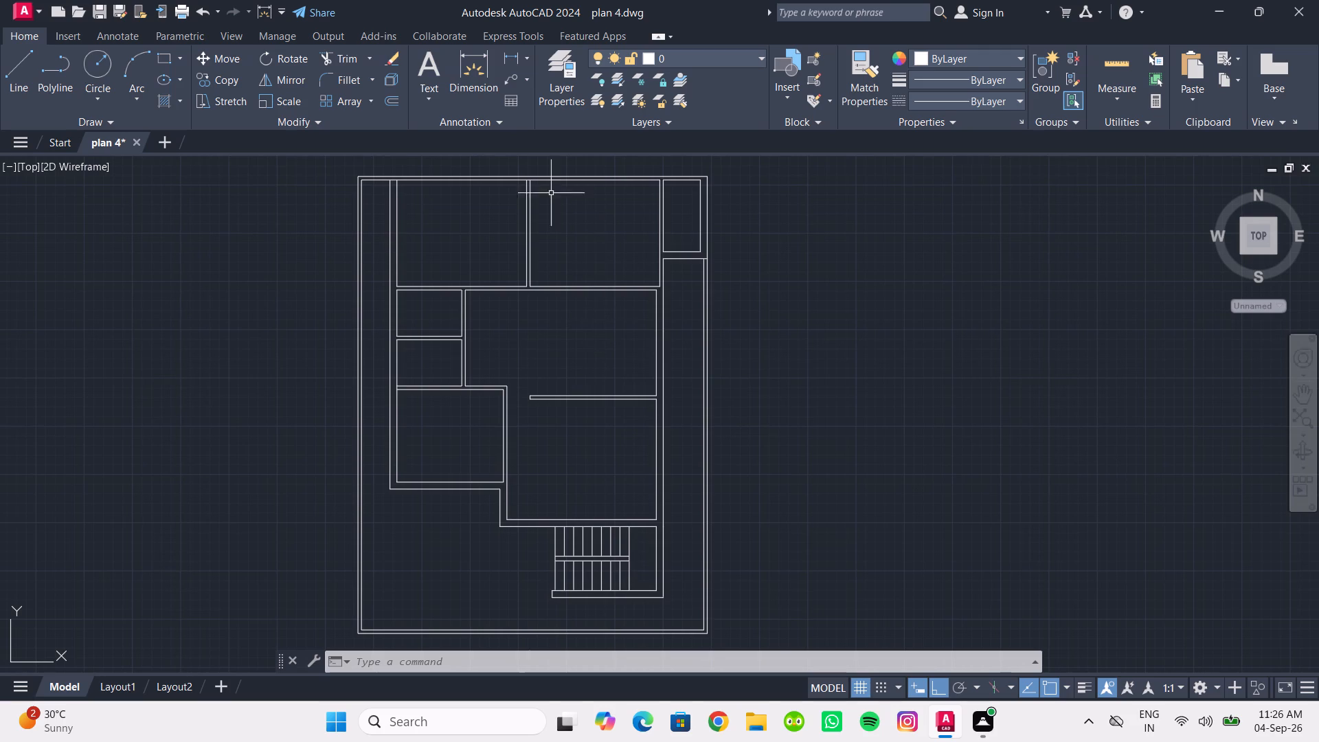
# Insert the imperial door sample block in the empty area east of the plan.
pyautogui.hotkey('ctrl', '2')
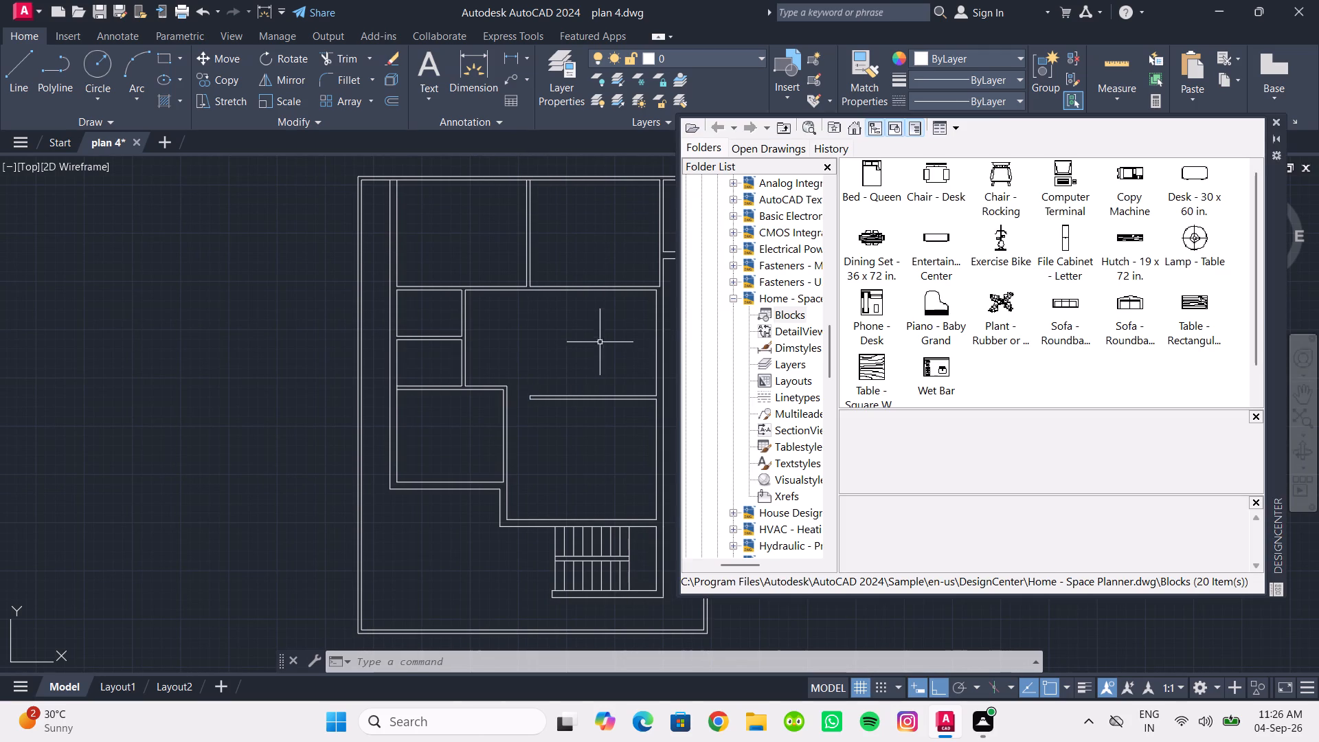
pyautogui.click(1274, 122)
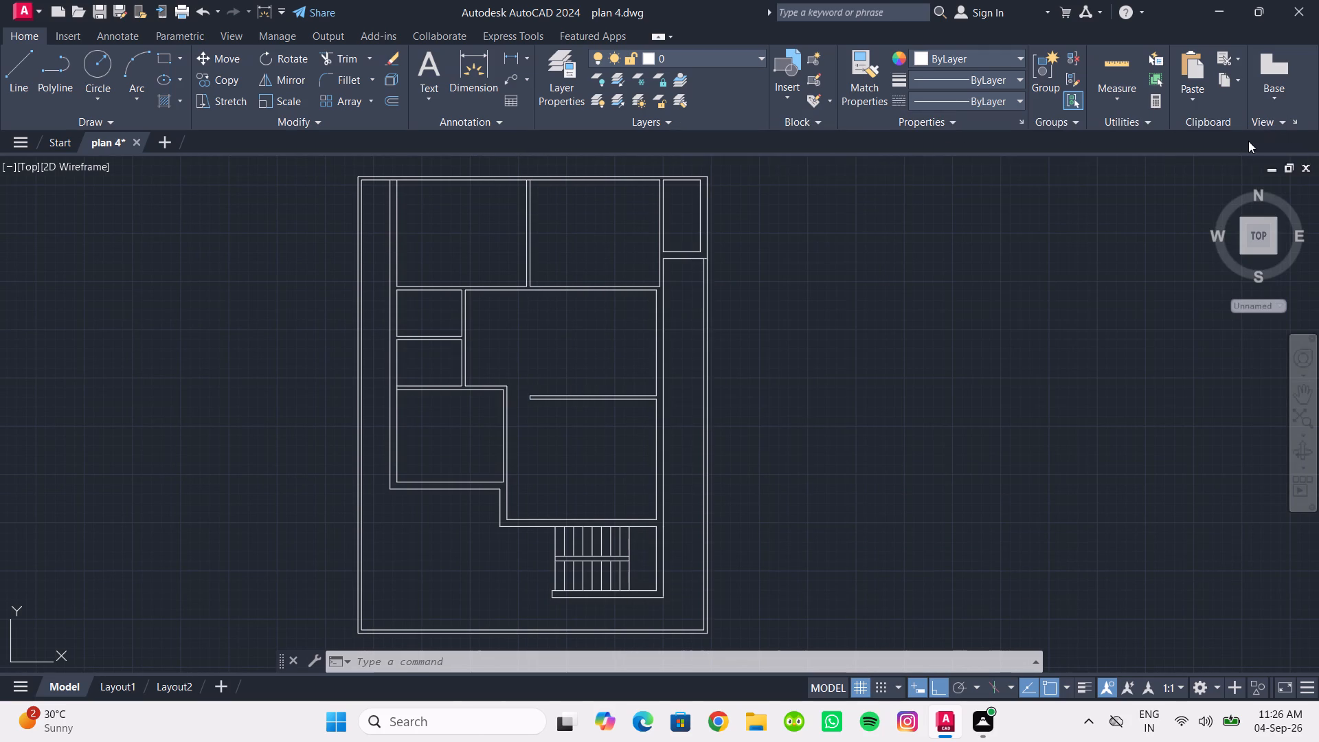
pyautogui.hotkey('ctrl', '3')
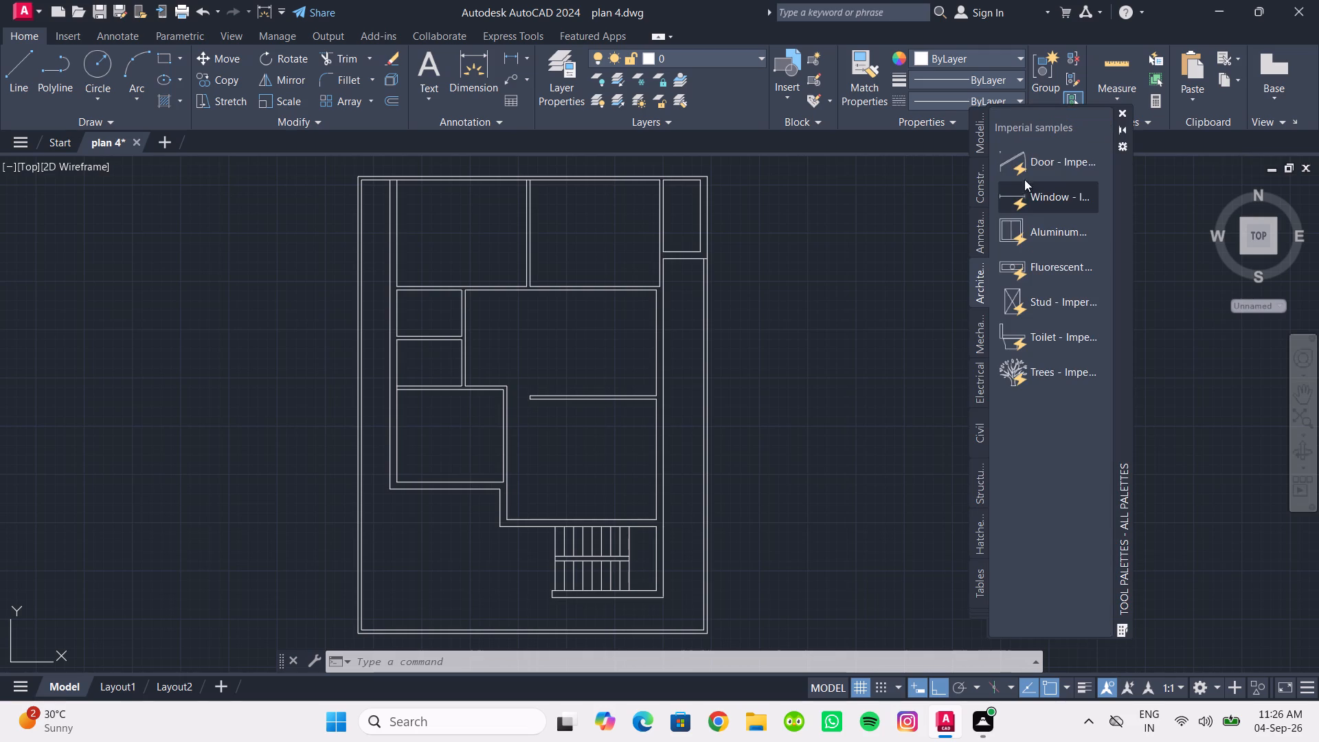
pyautogui.click(1037, 170)
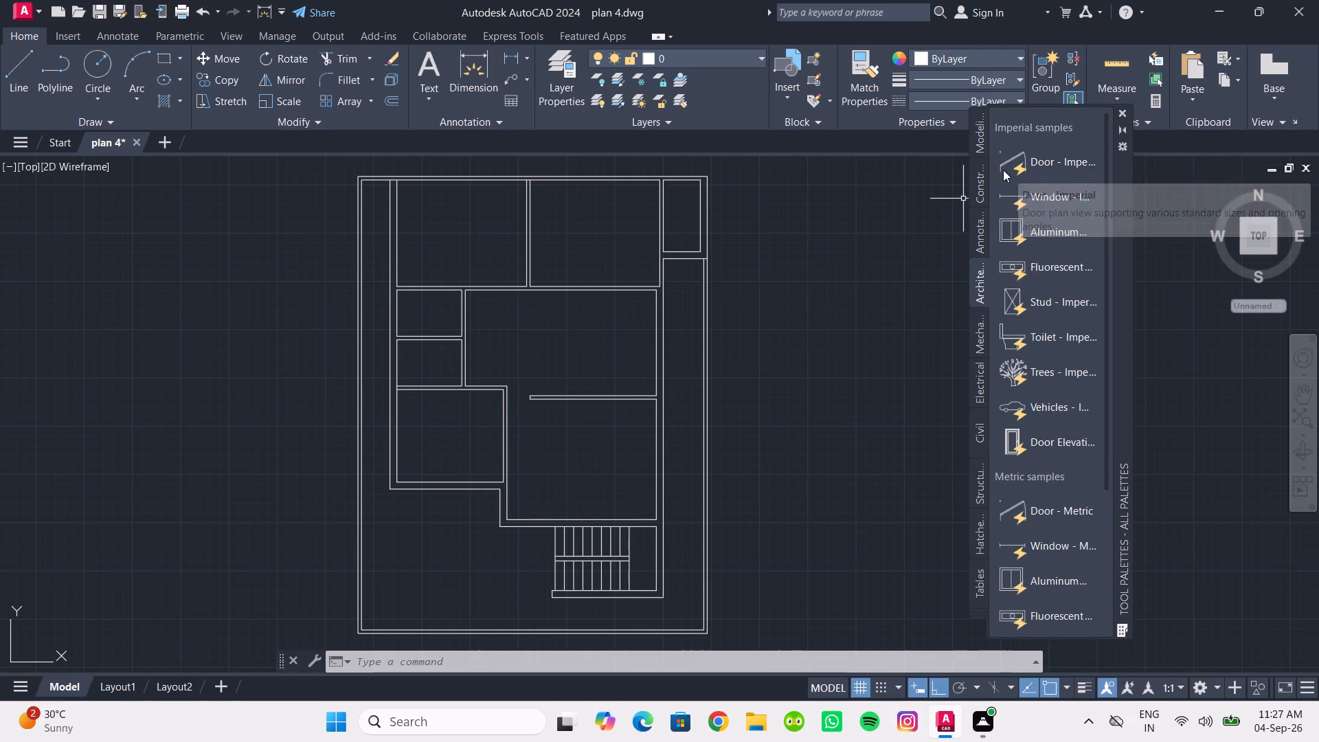
pyautogui.click(1039, 158)
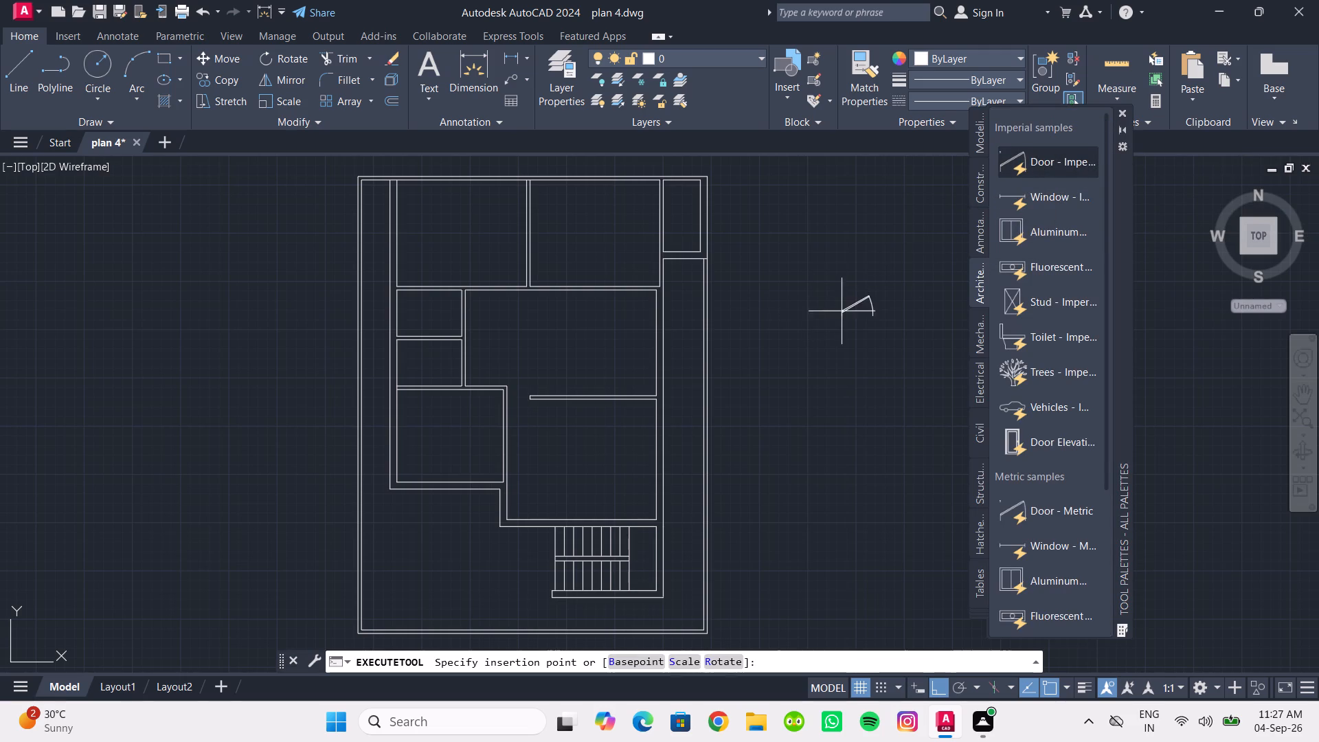
pyautogui.click(813, 295)
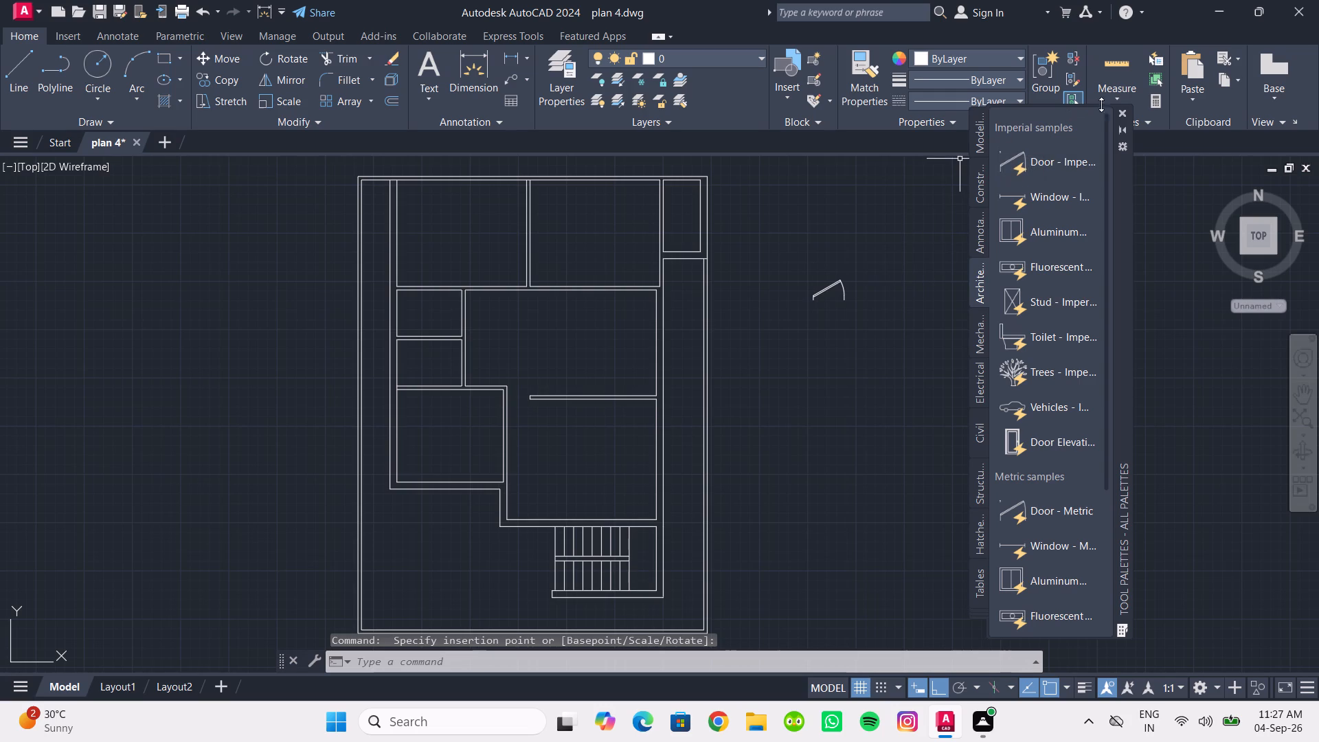
pyautogui.click(1125, 112)
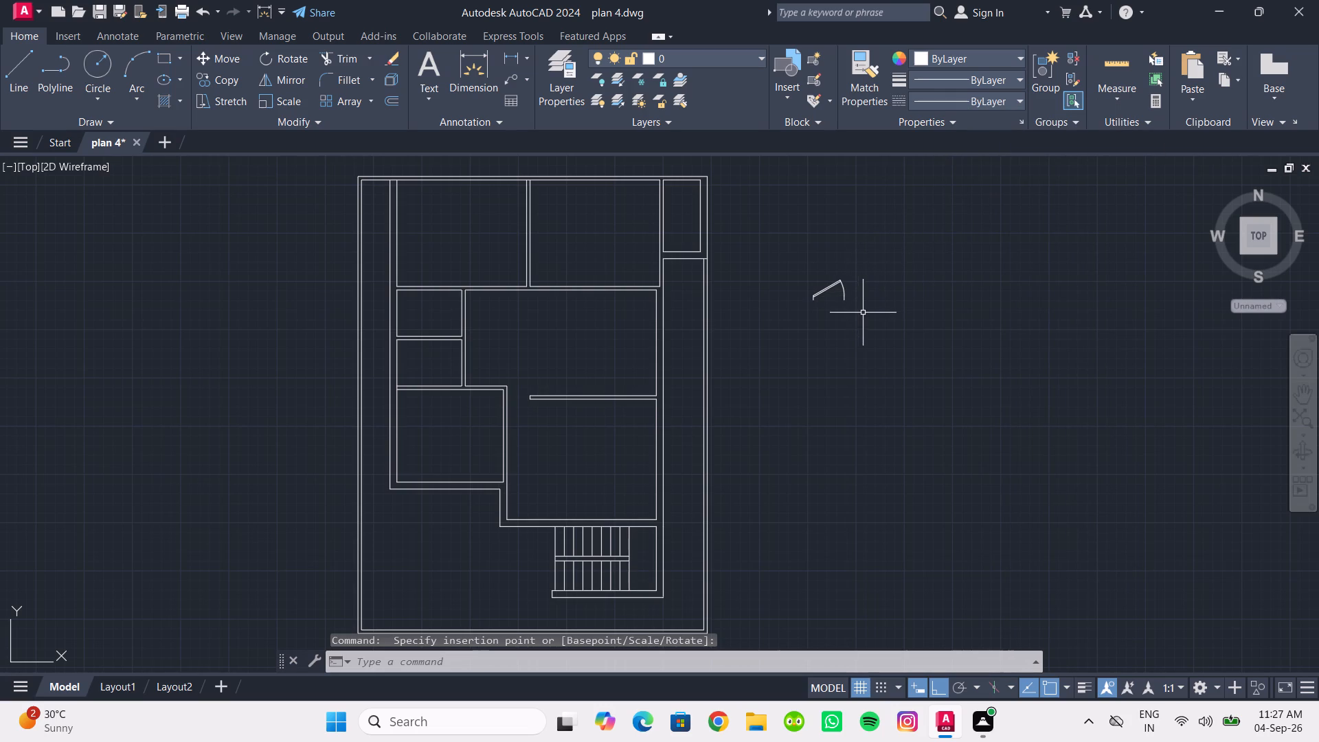
# Insert the imperial window sample block just northeast of the inserted door.
pyautogui.hotkey('ctrl', '3')
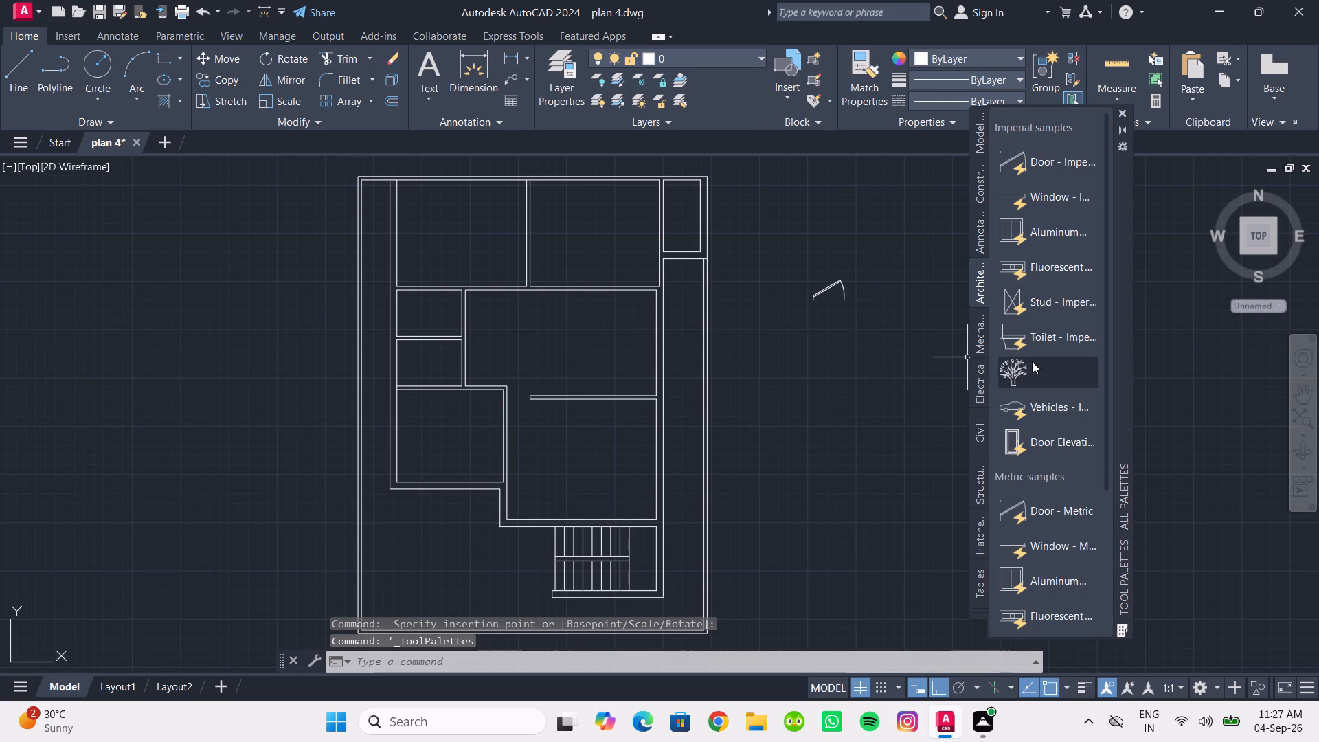
pyautogui.click(1048, 191)
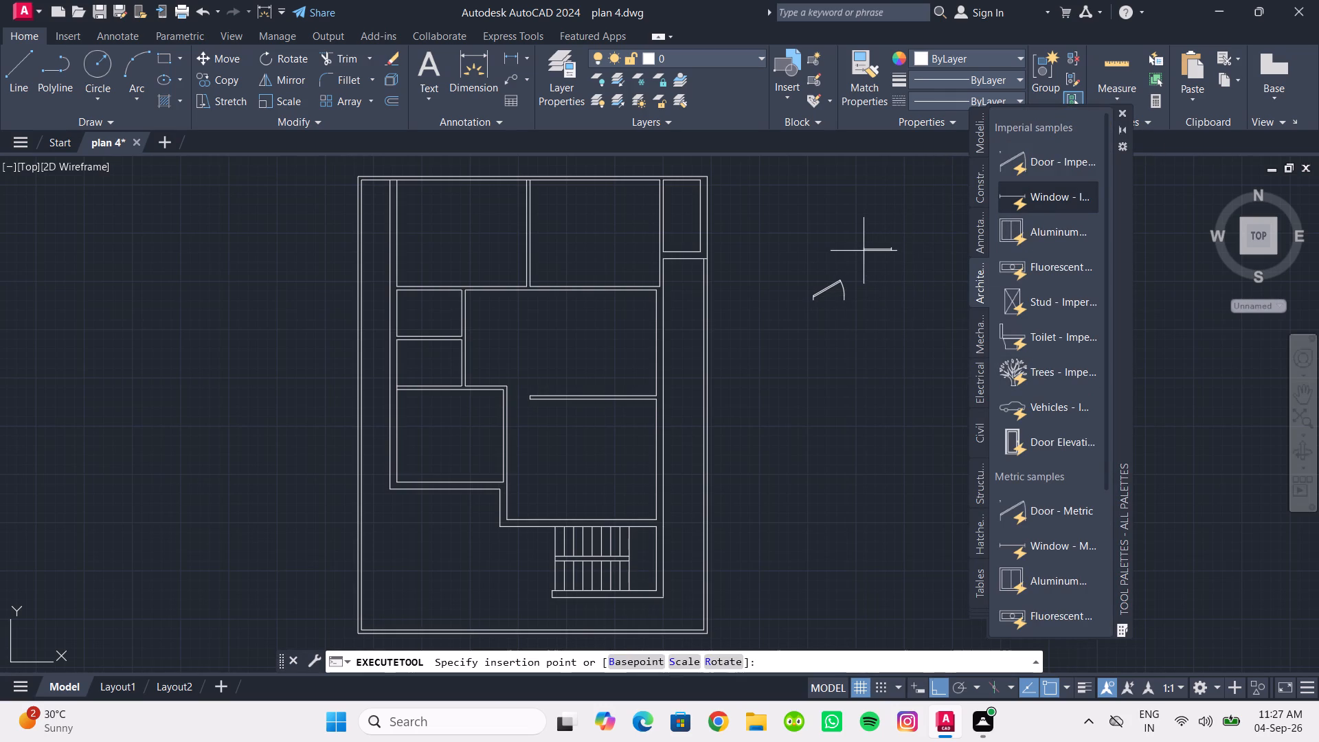
pyautogui.click(859, 251)
pyautogui.click(1124, 111)
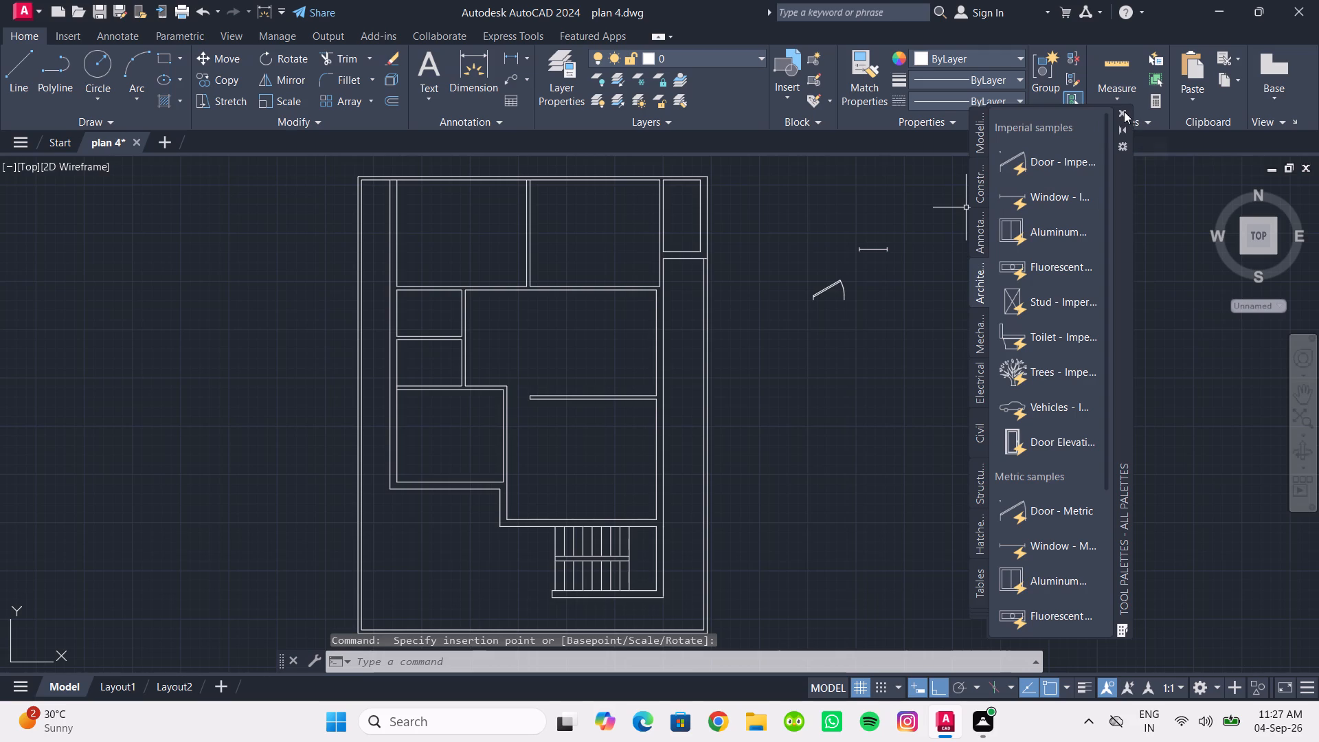
# Measure the window block's wall thickness along its west end line.
pyautogui.scroll(2, 898, 260)
pyautogui.scroll(2, 814, 232)
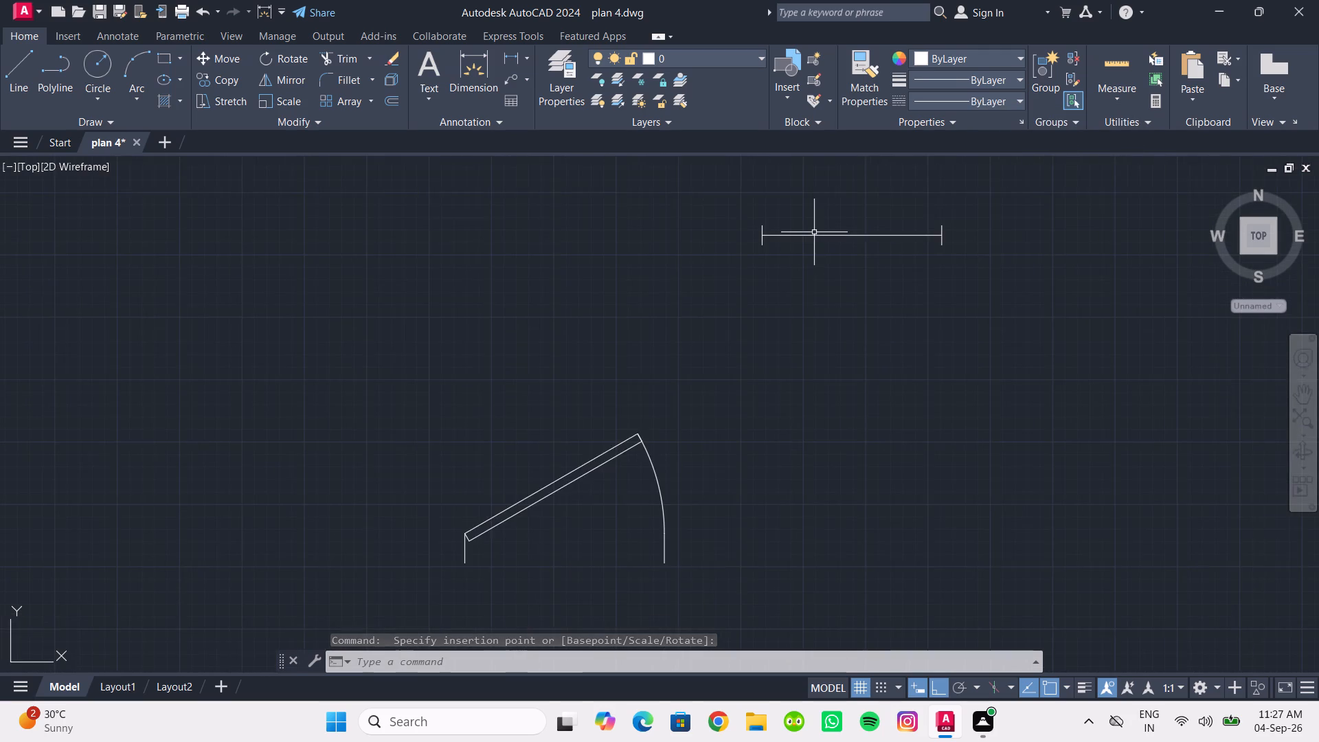
pyautogui.scroll(-2, 814, 232)
pyautogui.scroll(3, 814, 232)
pyautogui.scroll(3, 712, 231)
pyautogui.scroll(-3, 712, 231)
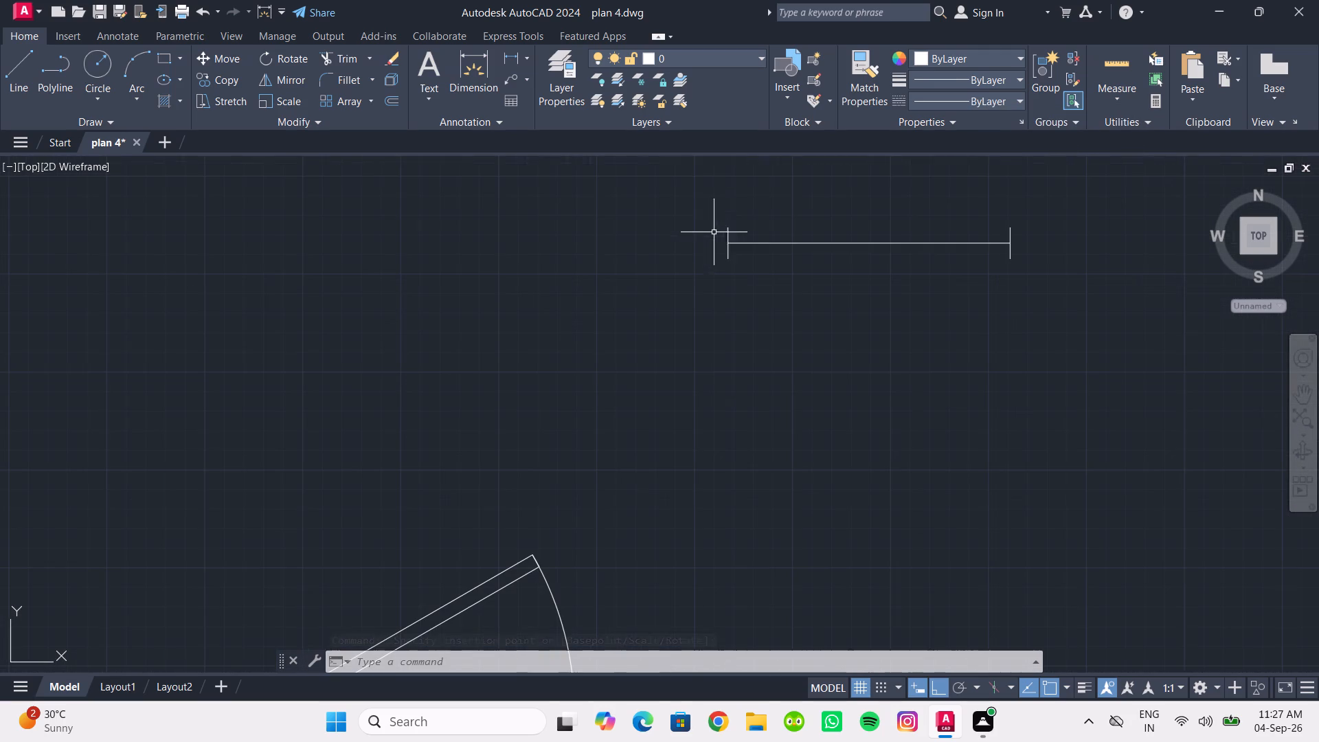
pyautogui.press('d')
pyautogui.press('i')
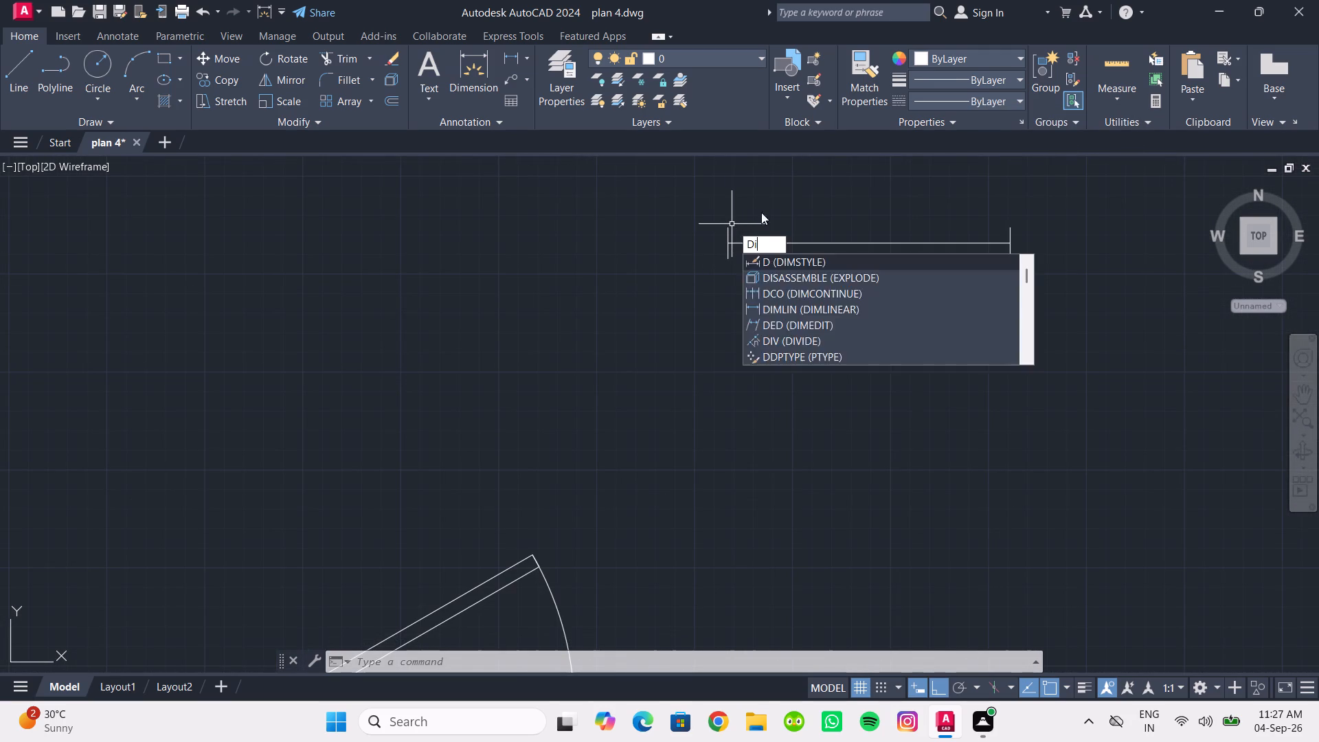
pyautogui.press('Return')
pyautogui.scroll(2, 728, 212)
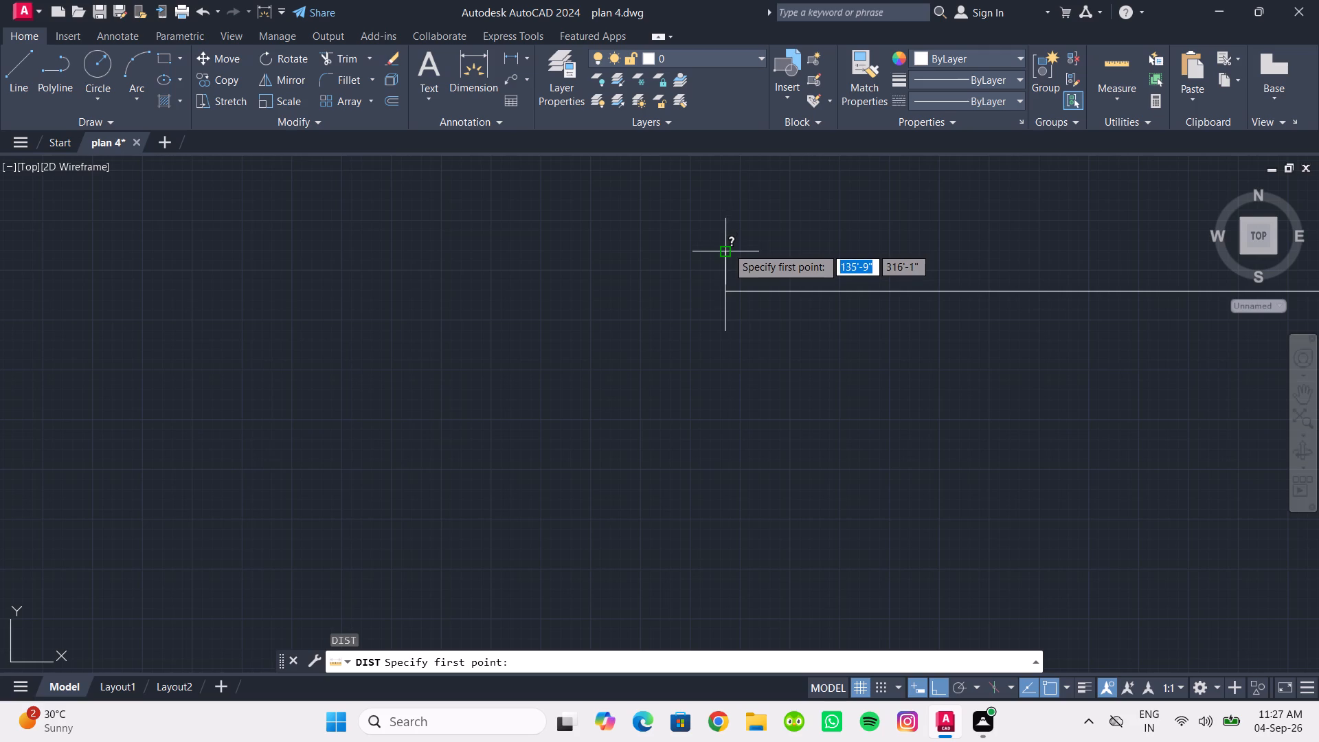
pyautogui.click(725, 250)
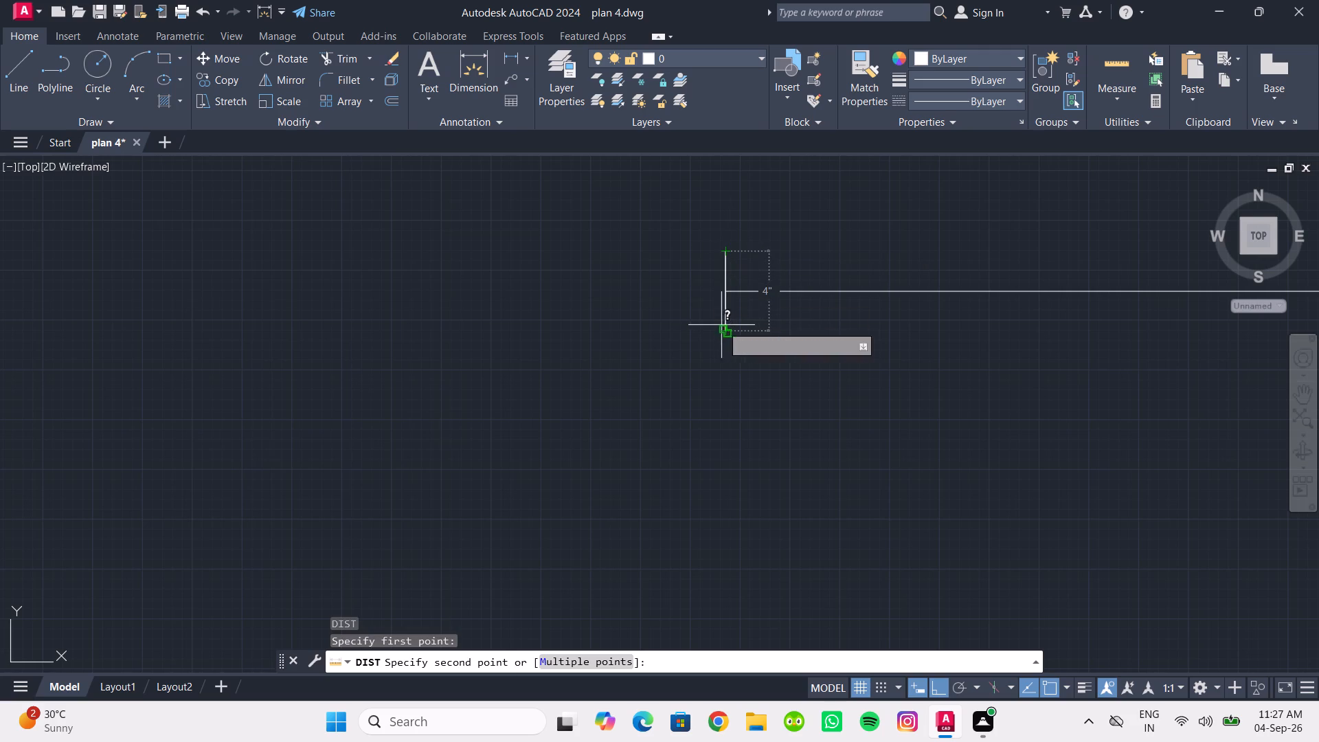
pyautogui.click(727, 329)
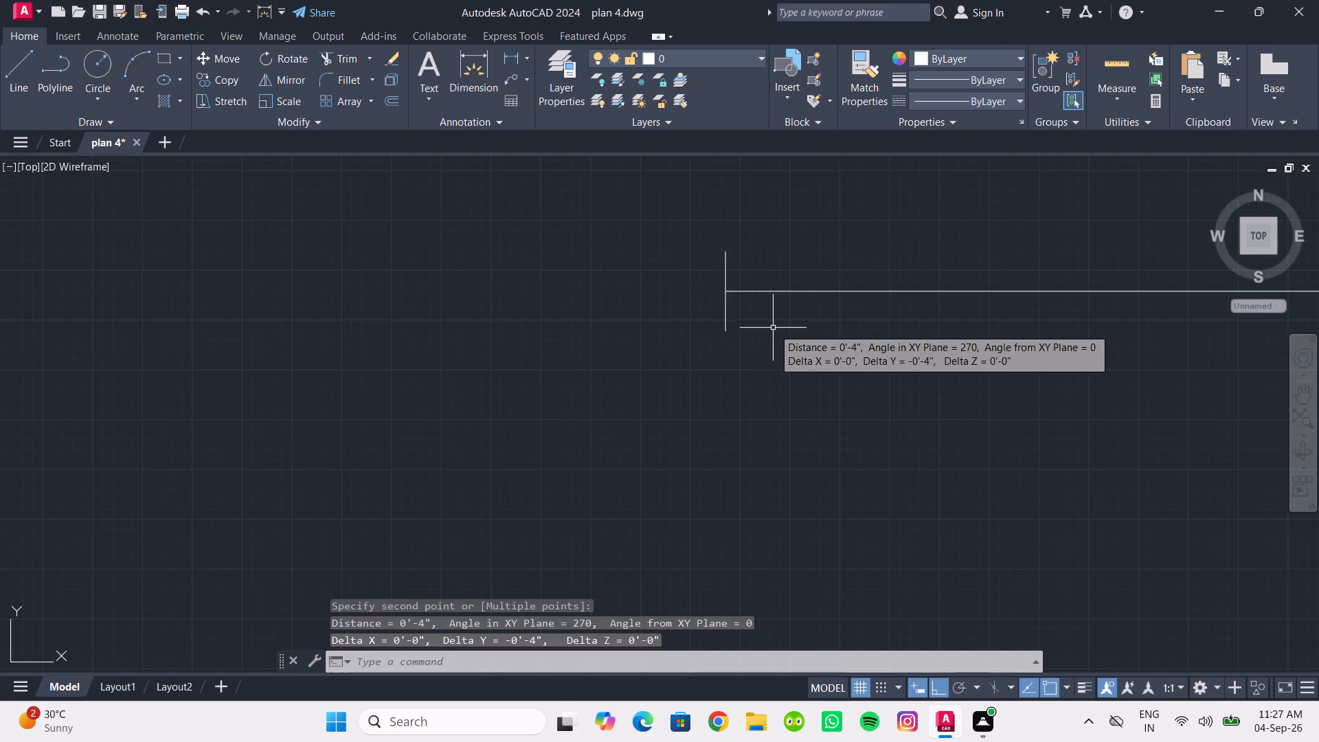
pyautogui.press('Escape')
# Change the door block's opening angle so its leaf stands fully open, perpendicular to the doorway.
pyautogui.scroll(-2, 760, 323)
pyautogui.moveTo(760, 324); pyautogui.dragTo(512, 278, button='middle')
pyautogui.scroll(-2, 433, 297)
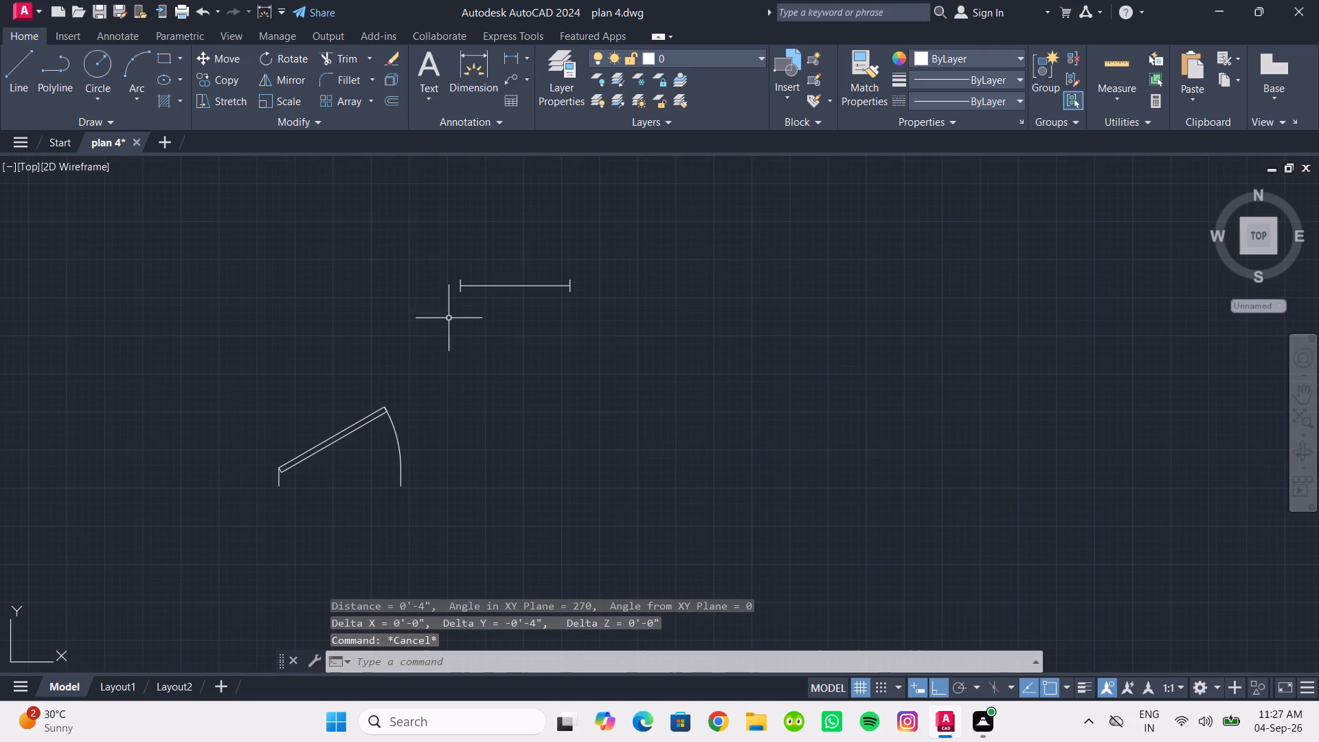
pyautogui.moveTo(422, 403); pyautogui.dragTo(464, 383, button='middle')
pyautogui.scroll(2, 412, 385)
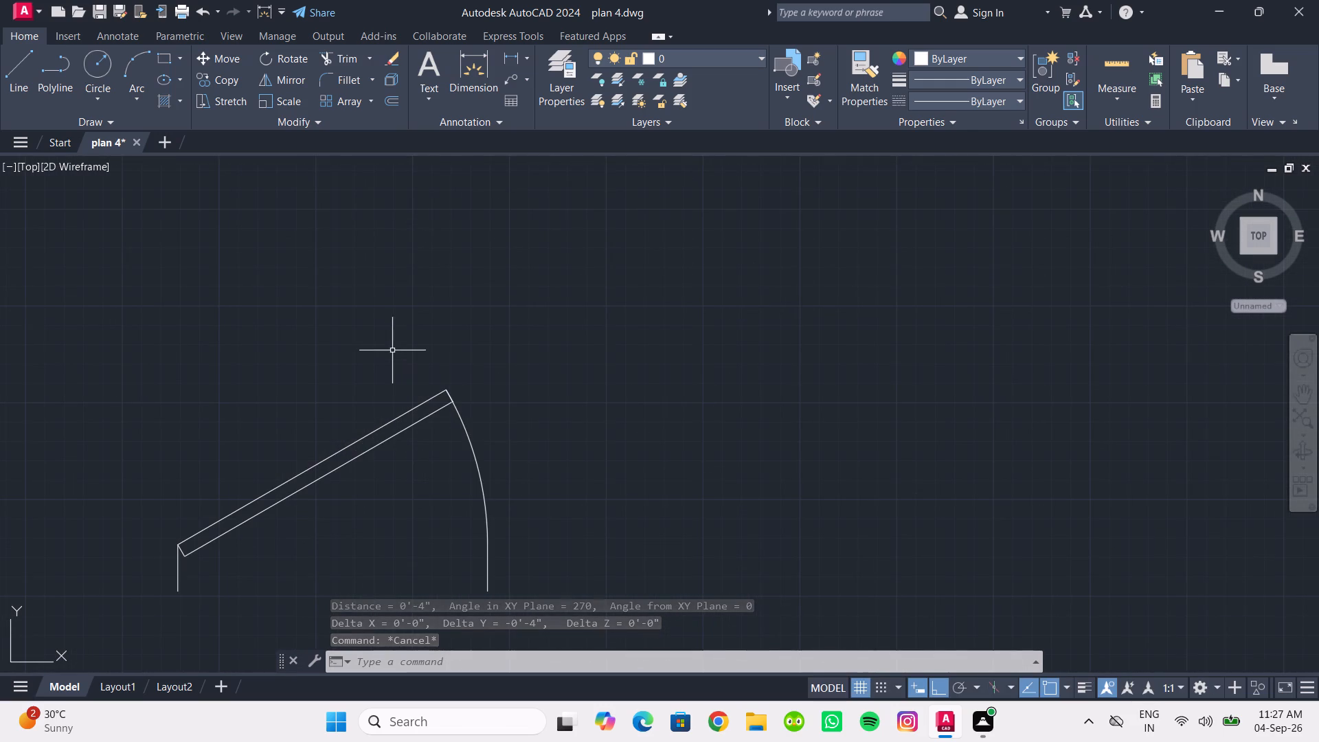
pyautogui.moveTo(458, 427); pyautogui.dragTo(449, 378, button='middle')
pyautogui.click(384, 370)
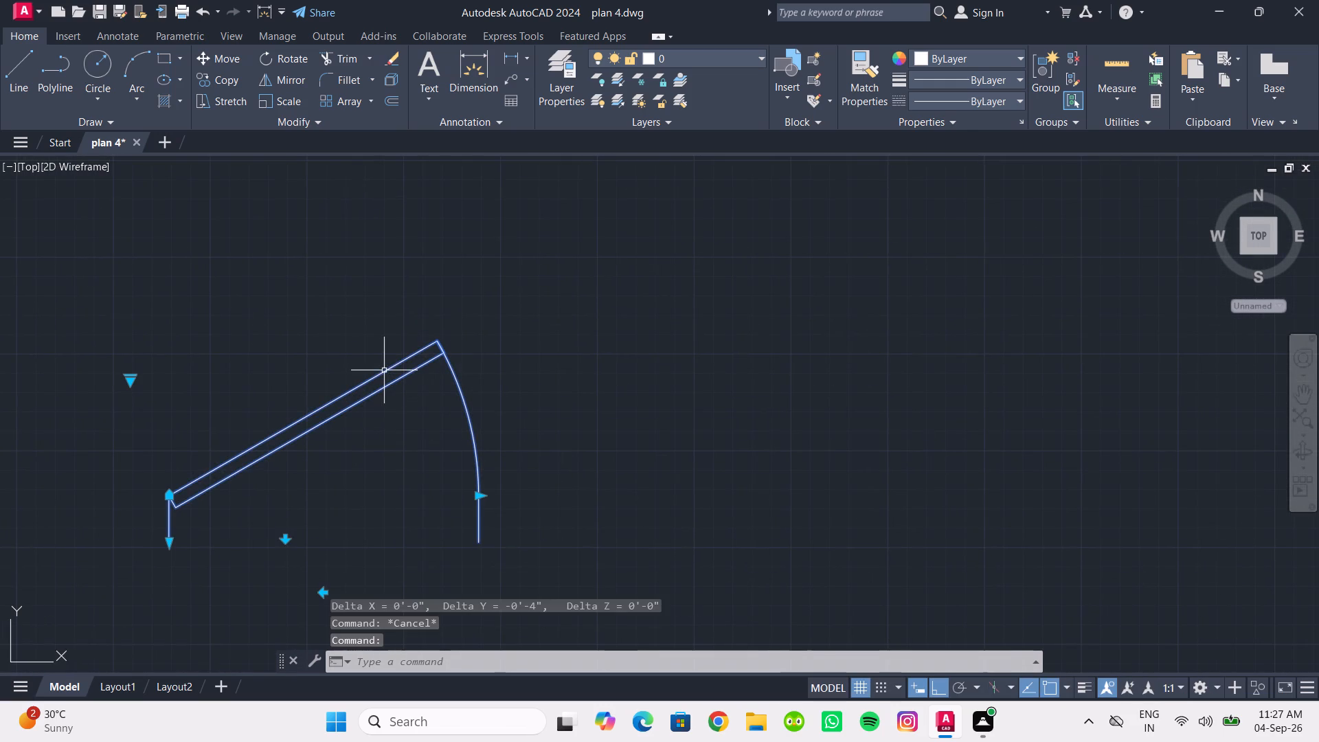
pyautogui.click(128, 383)
pyautogui.click(193, 467)
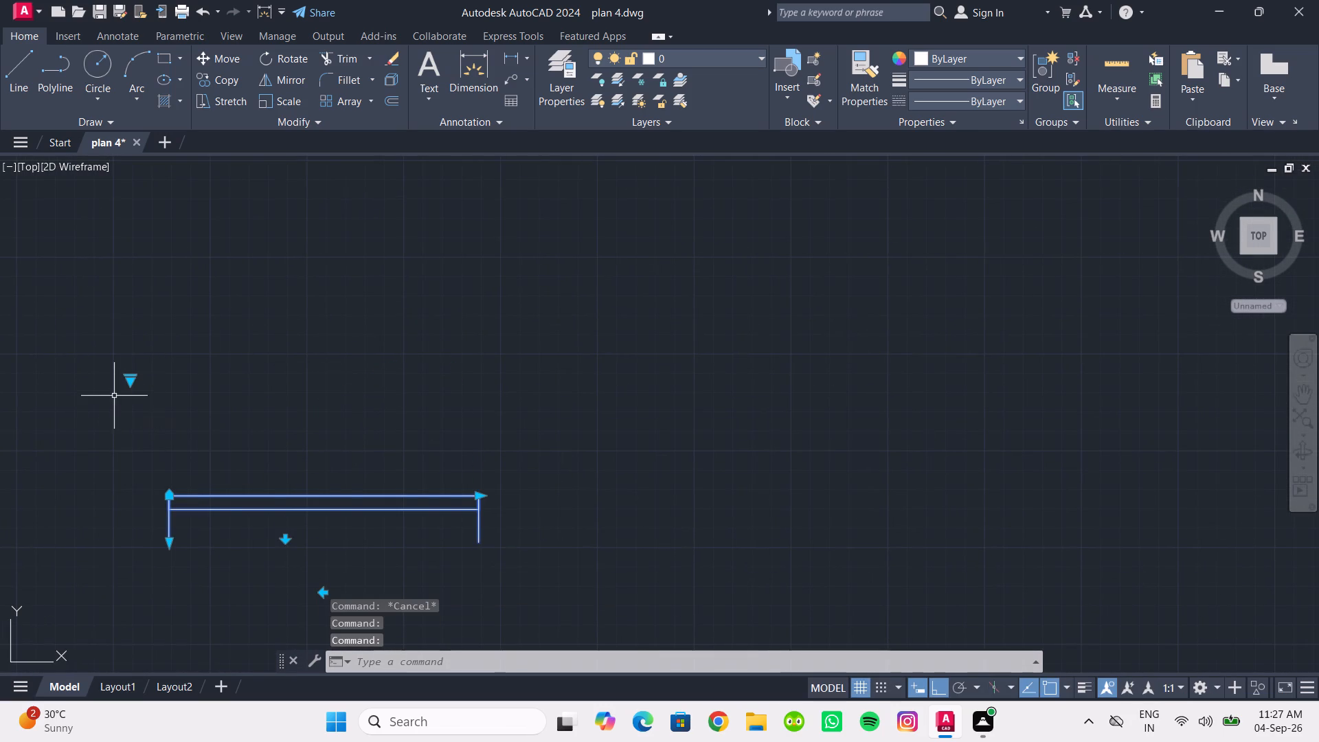
pyautogui.click(130, 381)
pyautogui.click(179, 450)
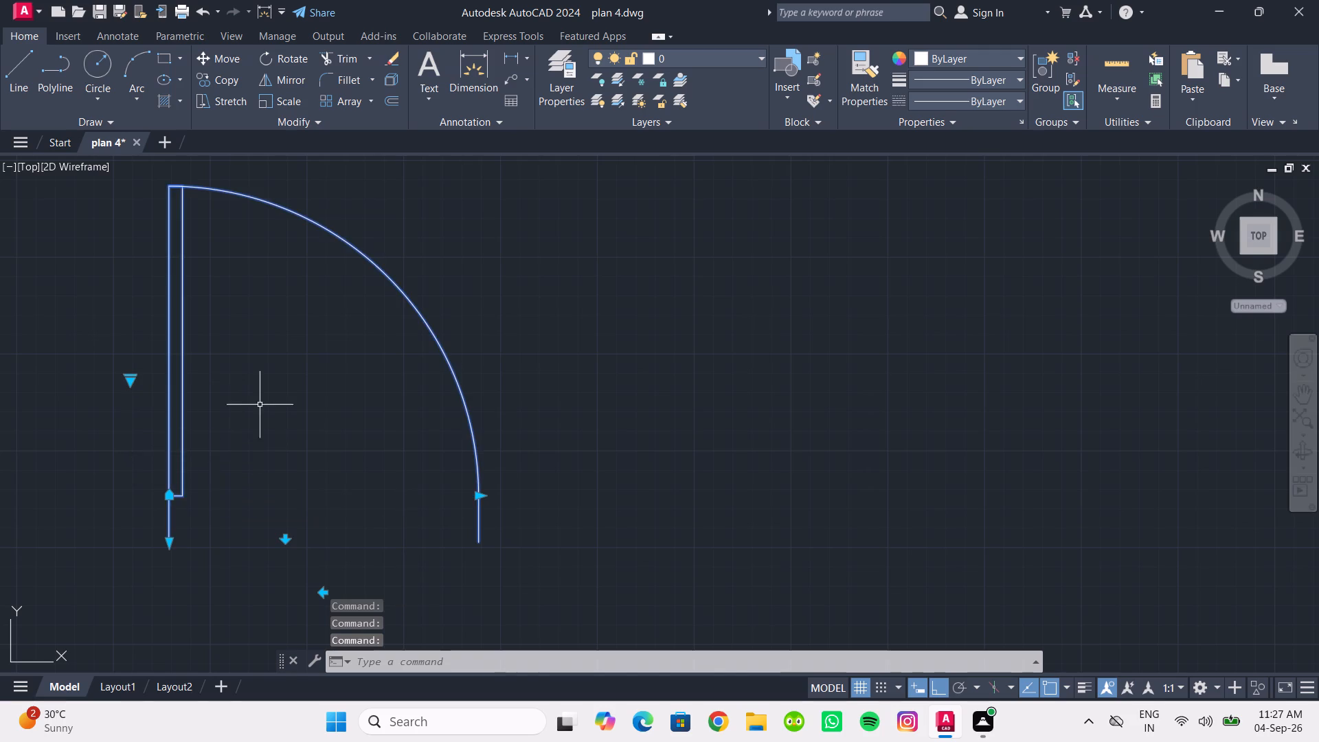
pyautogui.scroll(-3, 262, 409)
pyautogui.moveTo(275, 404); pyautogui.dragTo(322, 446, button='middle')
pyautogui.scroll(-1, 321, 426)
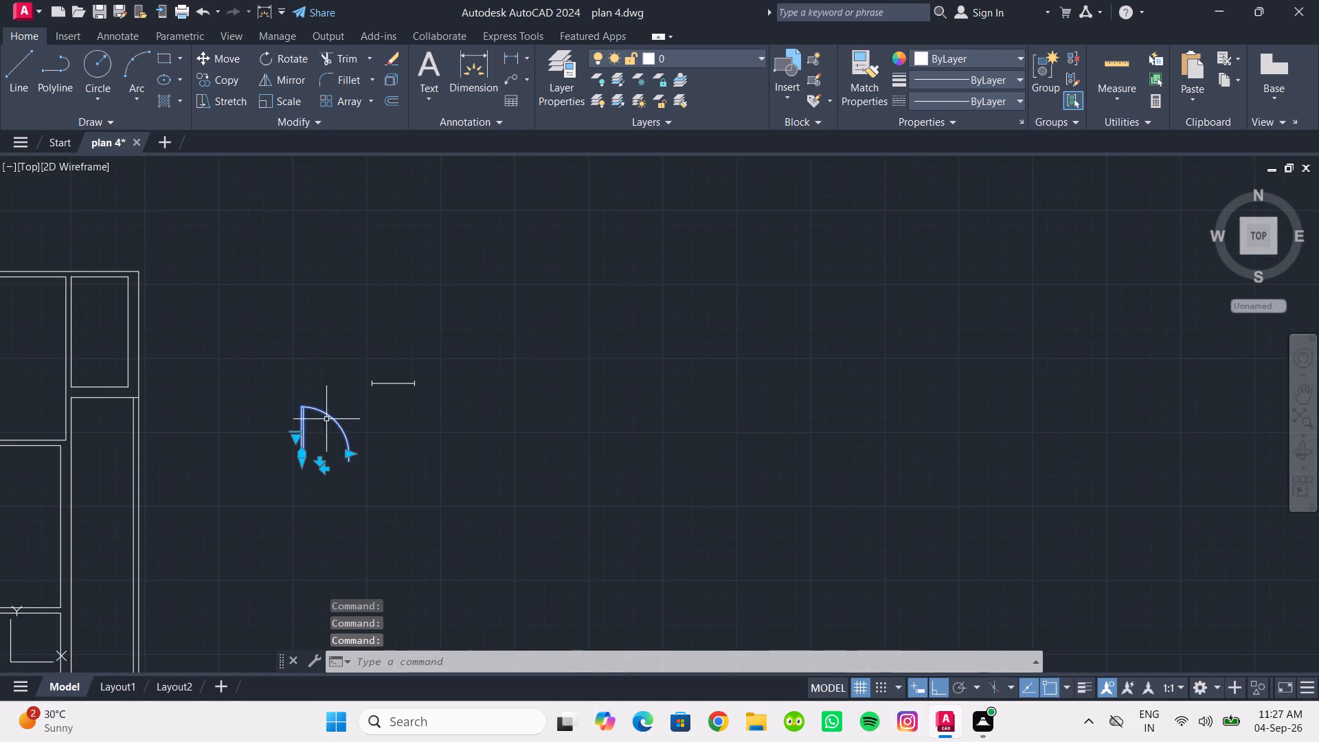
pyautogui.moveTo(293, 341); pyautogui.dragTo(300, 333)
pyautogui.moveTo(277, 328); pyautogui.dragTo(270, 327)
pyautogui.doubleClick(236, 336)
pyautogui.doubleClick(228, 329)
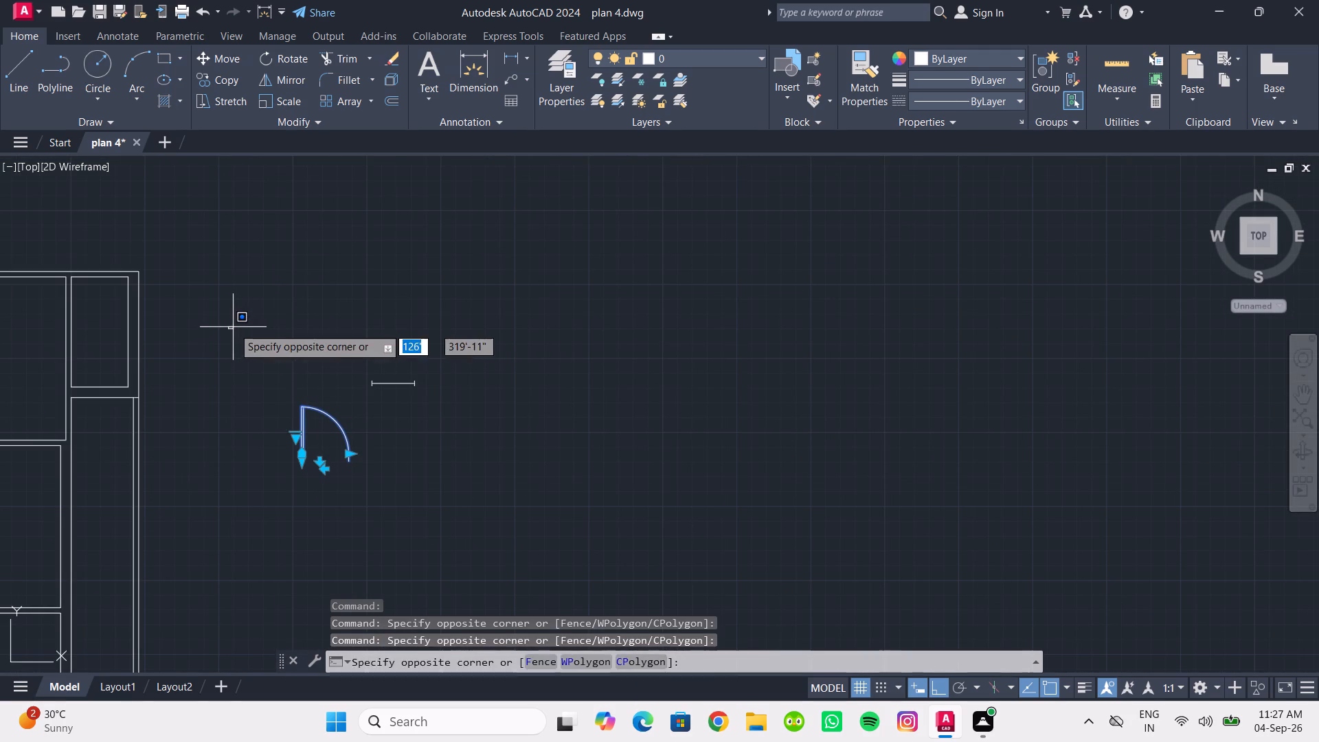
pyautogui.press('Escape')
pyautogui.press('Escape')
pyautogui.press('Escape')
# Measure the door block's opening width between the lower ends of its two jamb lines.
pyautogui.scroll(-2, 295, 400)
pyautogui.moveTo(315, 403); pyautogui.dragTo(306, 383, button='middle')
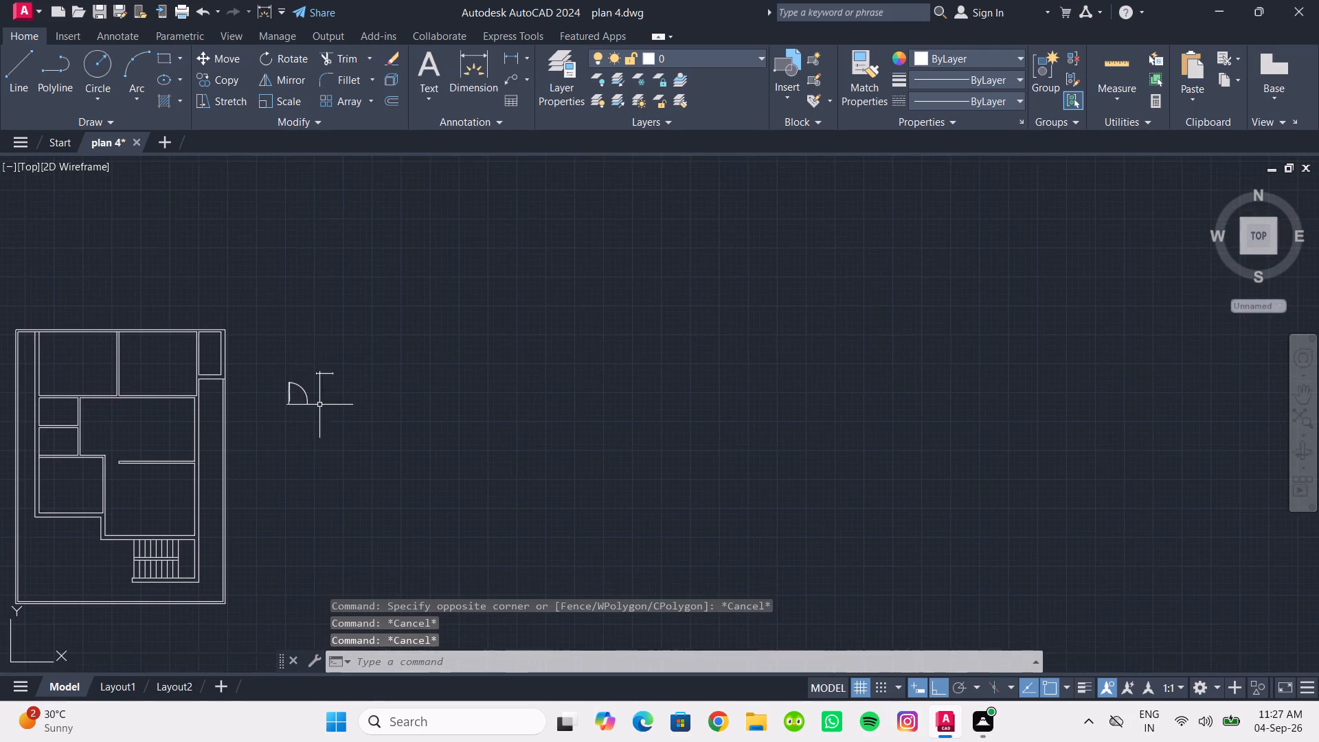
pyautogui.scroll(2, 319, 405)
pyautogui.press('d')
pyautogui.press('i')
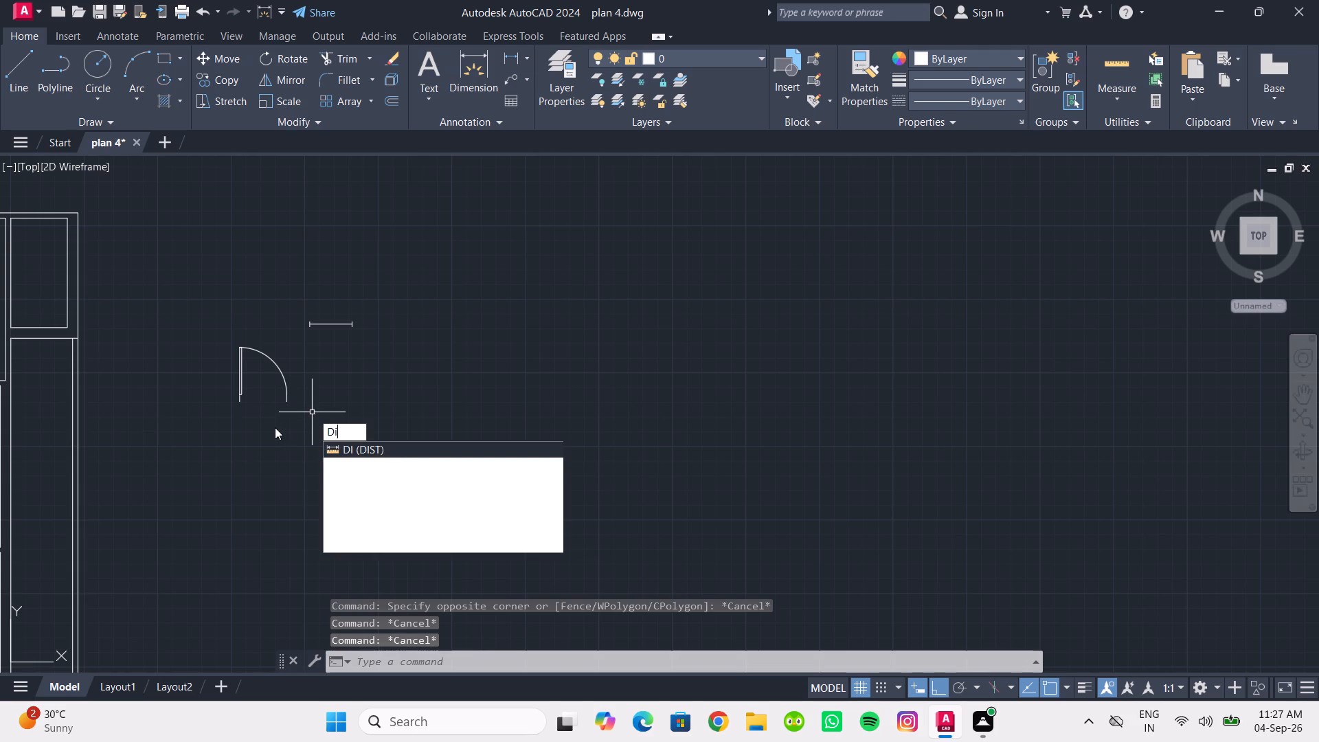
pyautogui.press('Return')
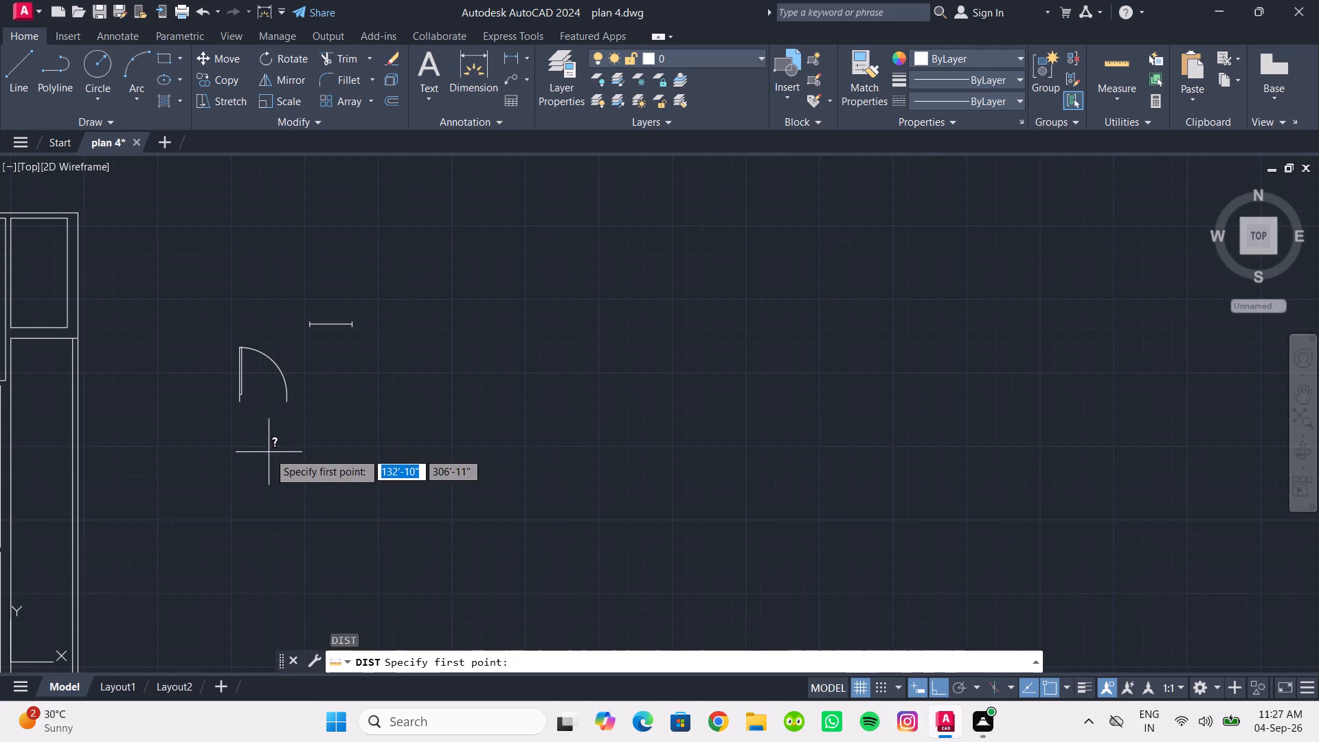
pyautogui.scroll(2, 253, 440)
pyautogui.moveTo(247, 417); pyautogui.dragTo(260, 470, button='middle')
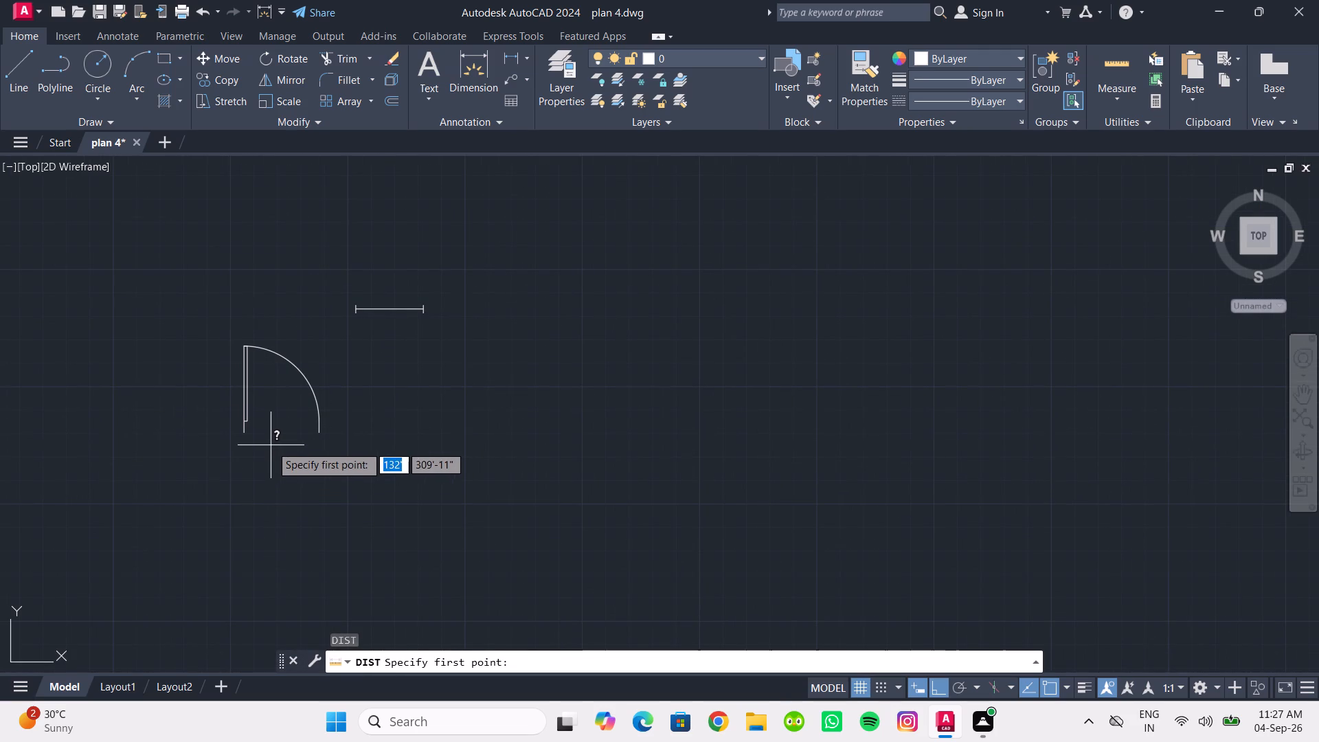
pyautogui.click(242, 433)
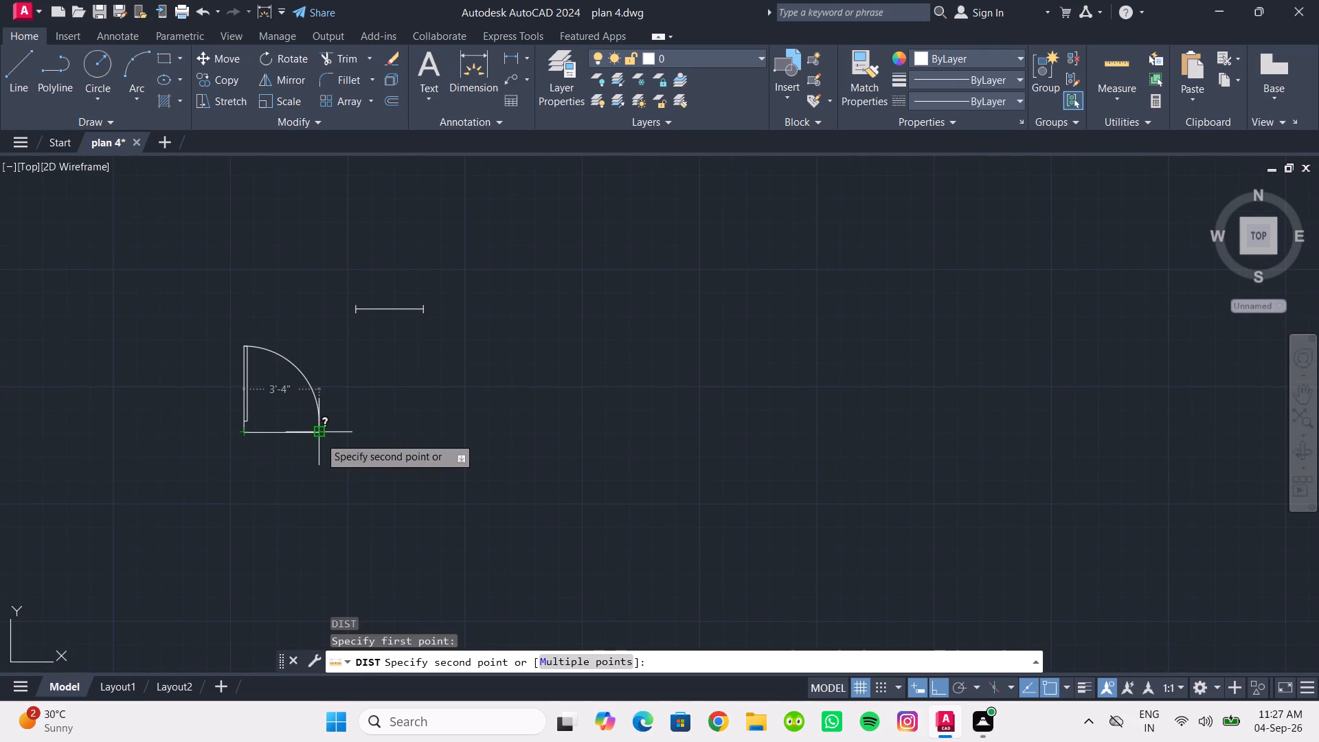
pyautogui.press('Escape')
pyautogui.press('Escape')
pyautogui.moveTo(283, 409); pyautogui.dragTo(279, 431, button='middle')
pyautogui.press('Escape')
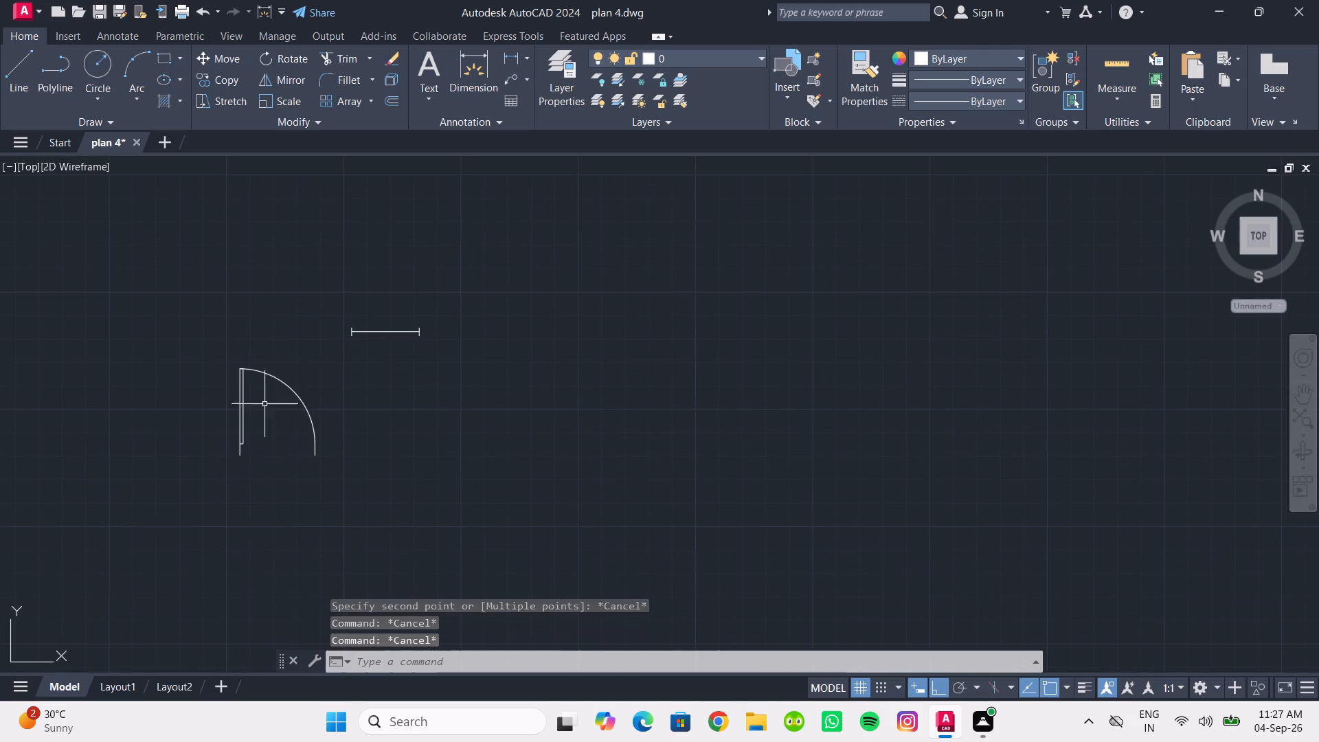
# Scale the door block from its hinge-side jamb's lower end, using its full opening width as reference and 2'6" as the new length.
pyautogui.click(219, 357)
pyautogui.click(330, 503)
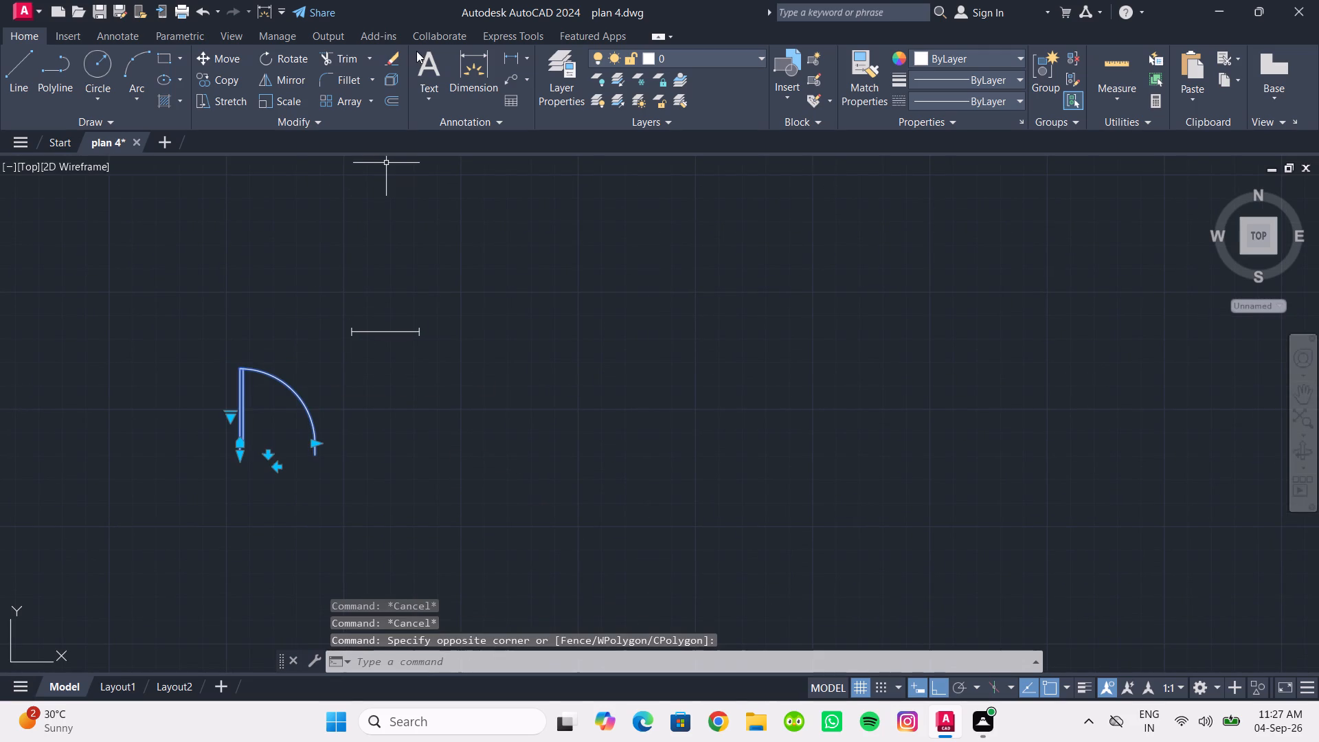
pyautogui.click(273, 103)
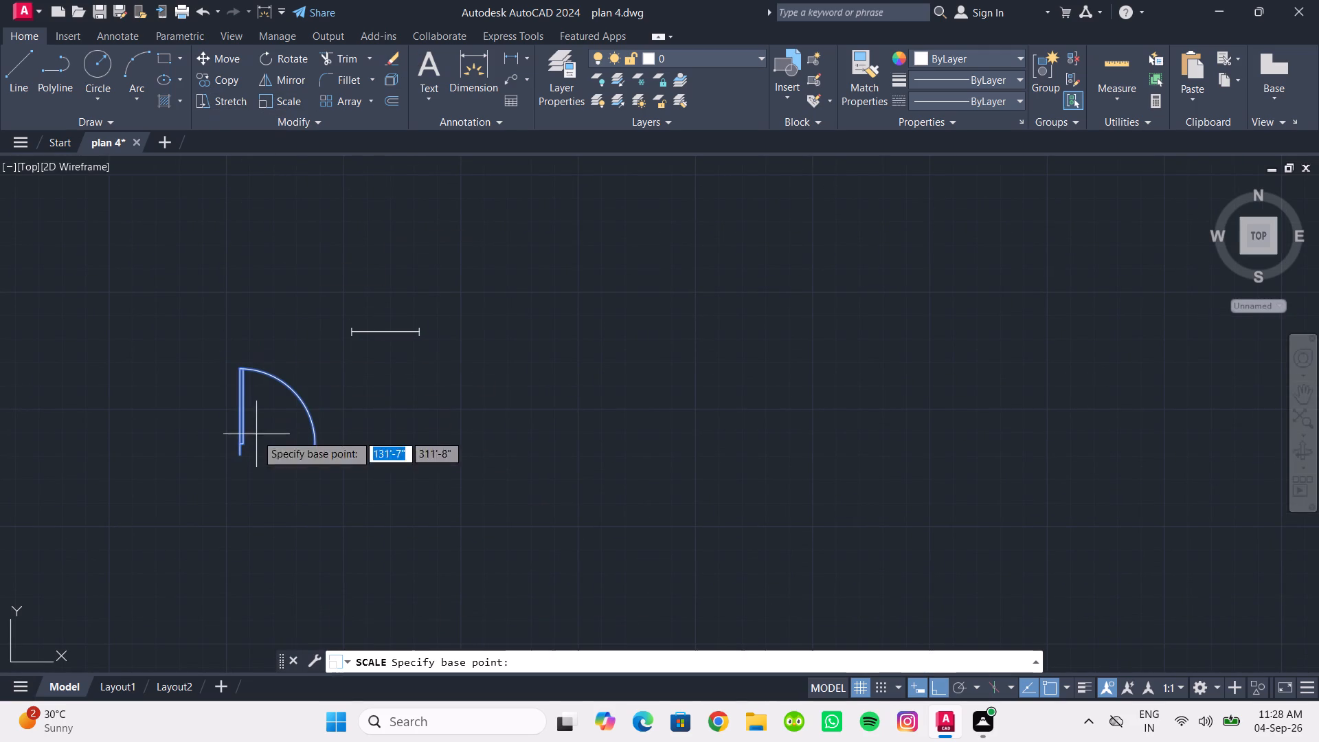
pyautogui.scroll(2, 243, 475)
pyautogui.click(236, 427)
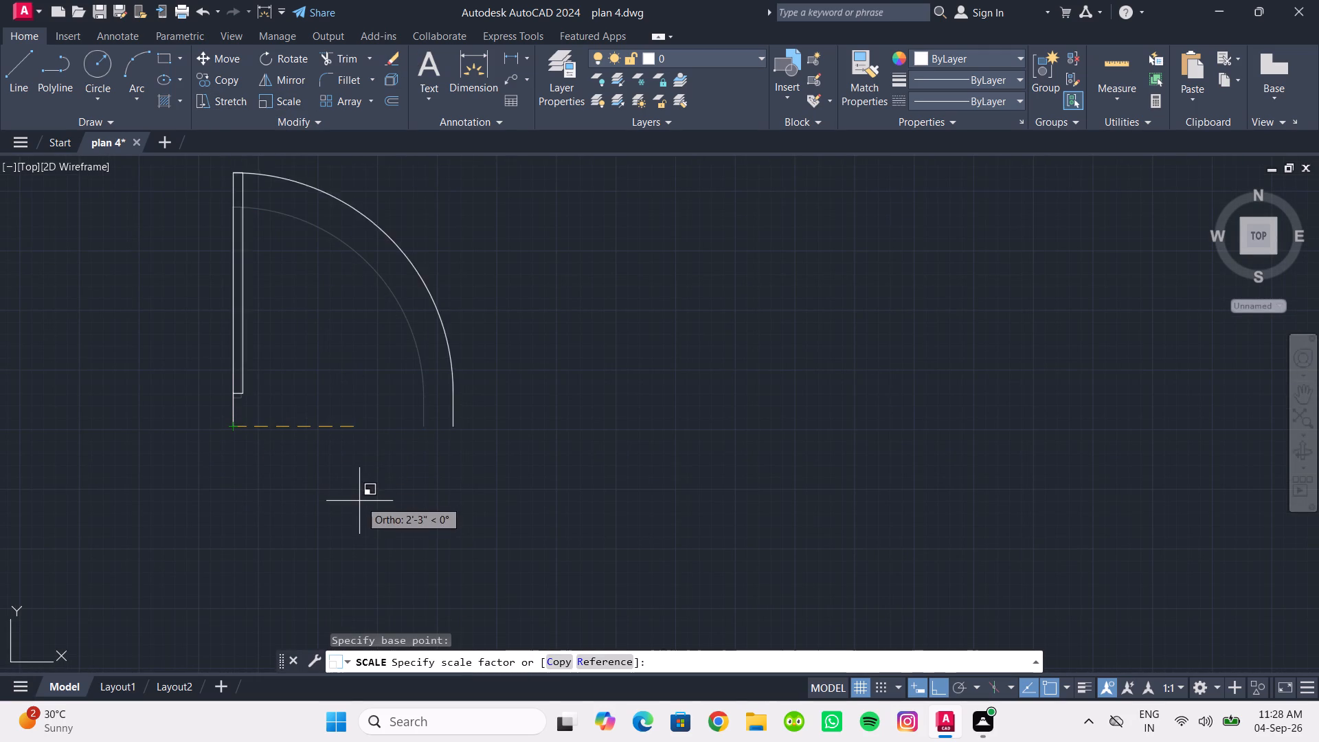
pyautogui.press('r')
pyautogui.press('Return')
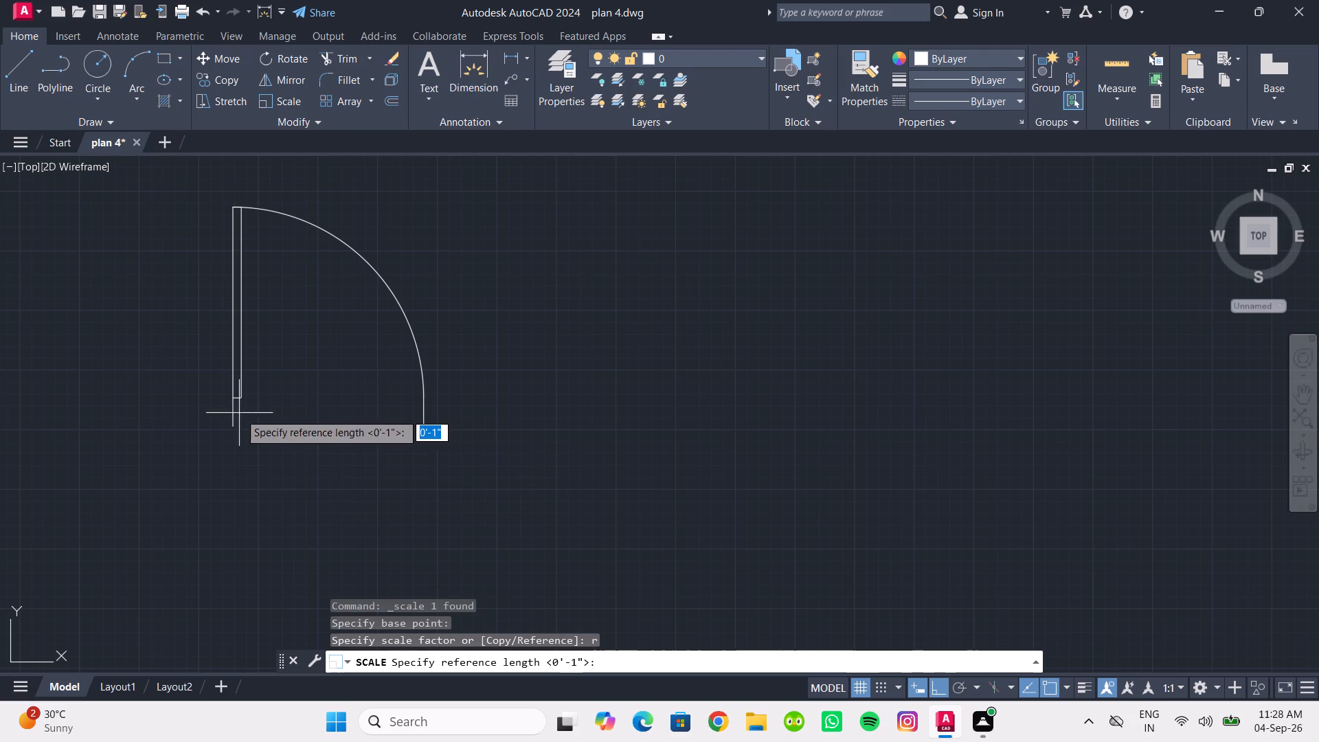
pyautogui.click(234, 428)
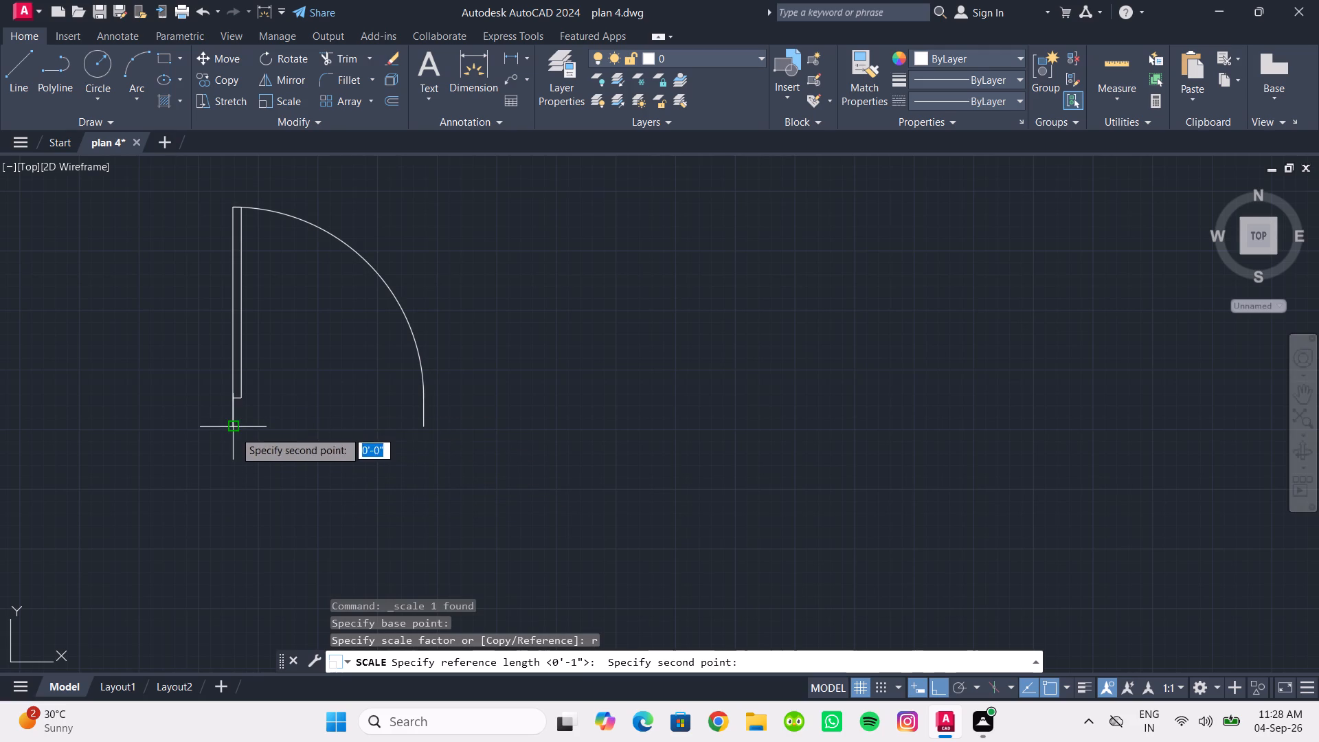
pyautogui.click(425, 426)
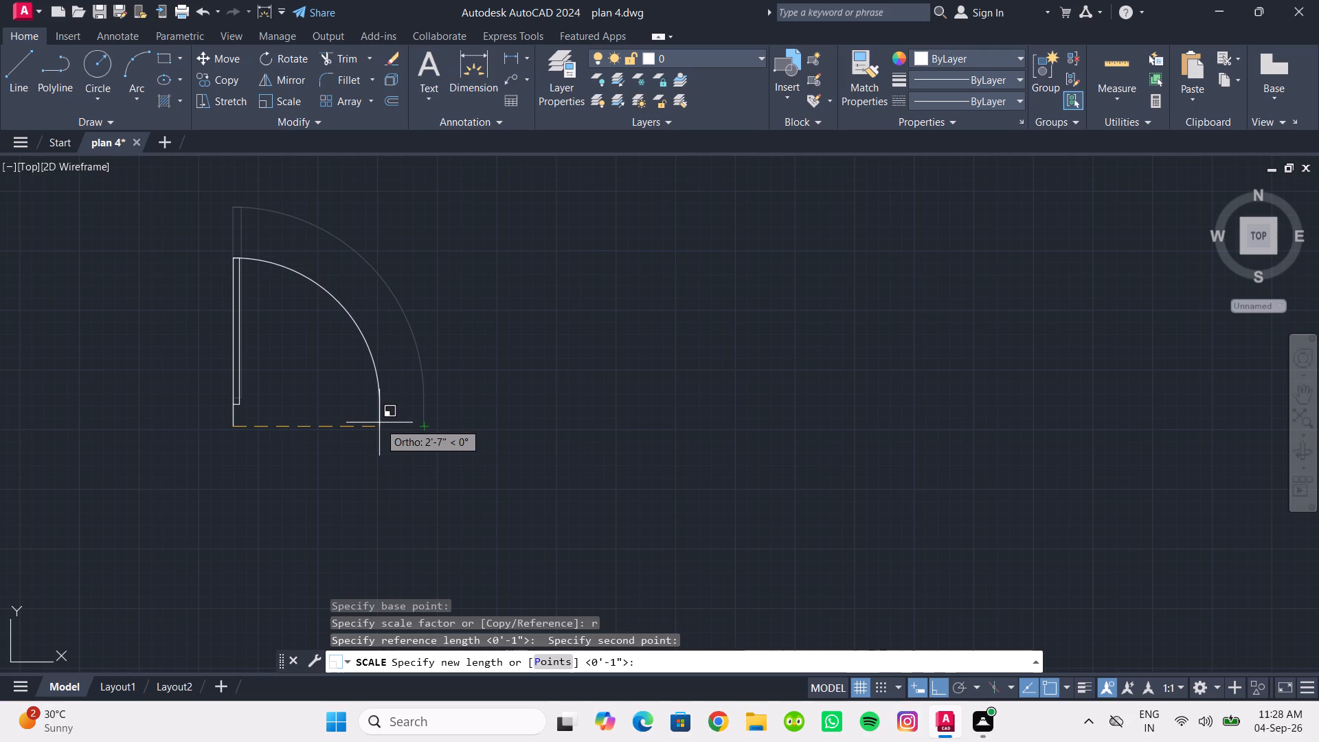
pyautogui.write("2'")
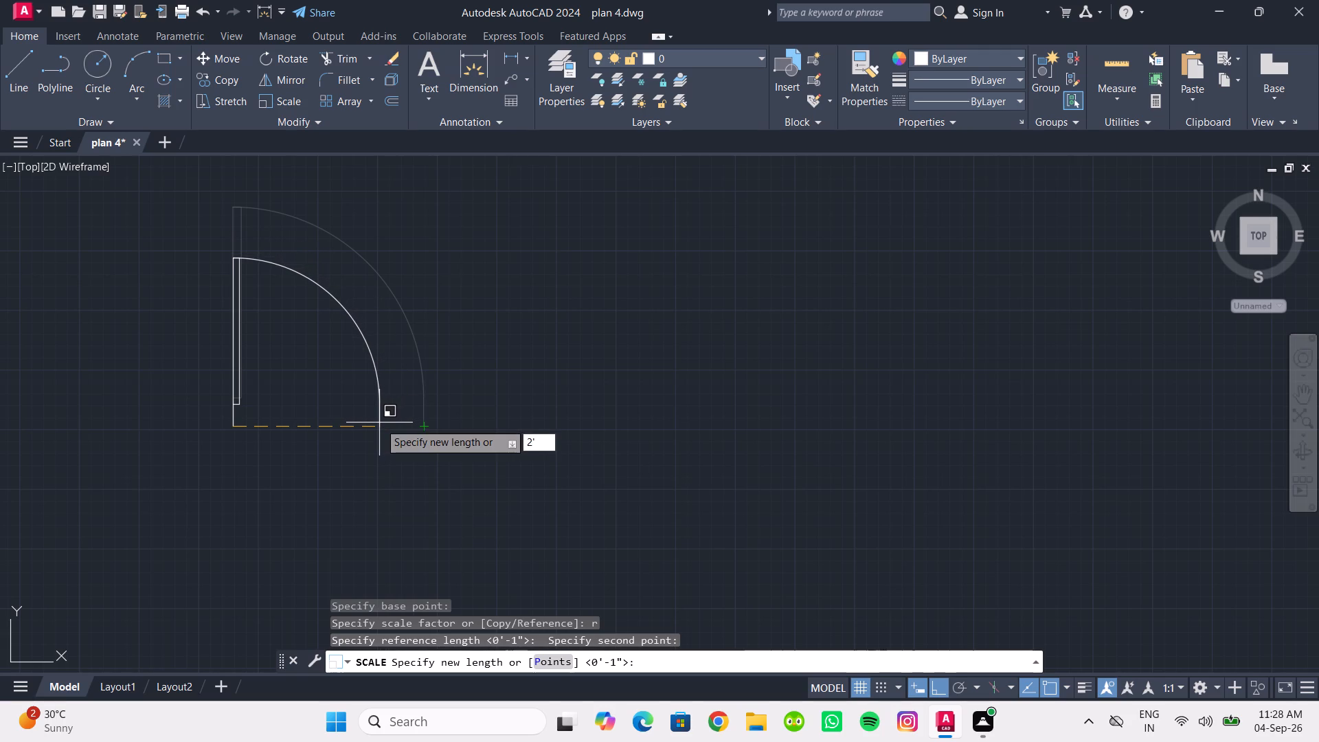
pyautogui.press('6')
pyautogui.press('Return')
pyautogui.scroll(-2, 454, 411)
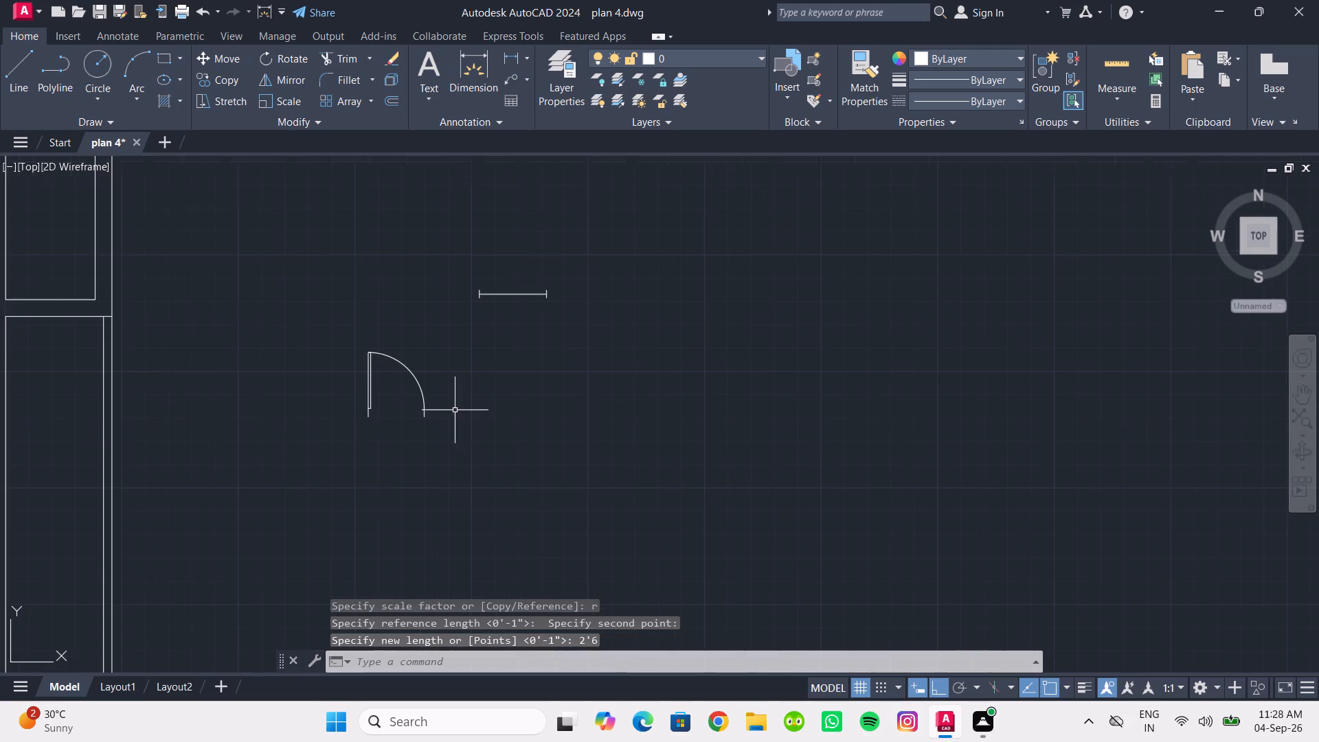
pyautogui.moveTo(455, 409); pyautogui.dragTo(666, 451, button='middle')
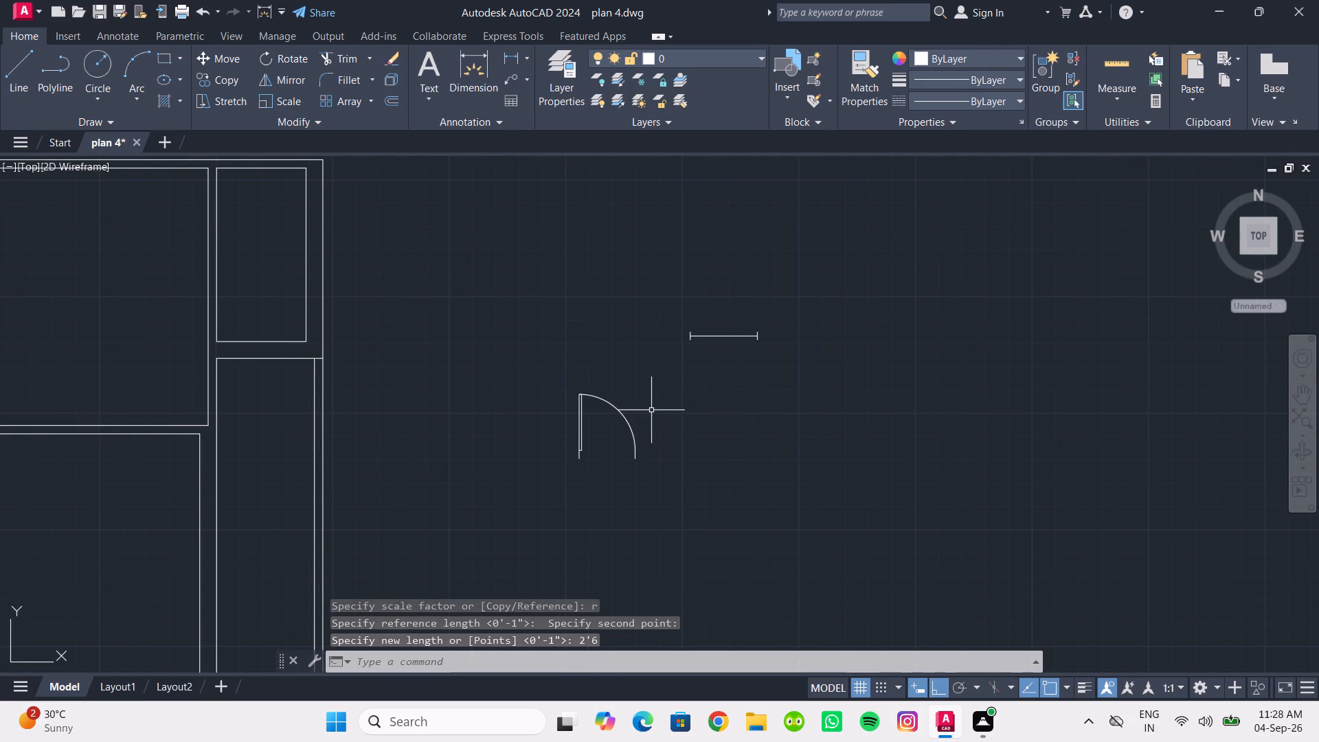
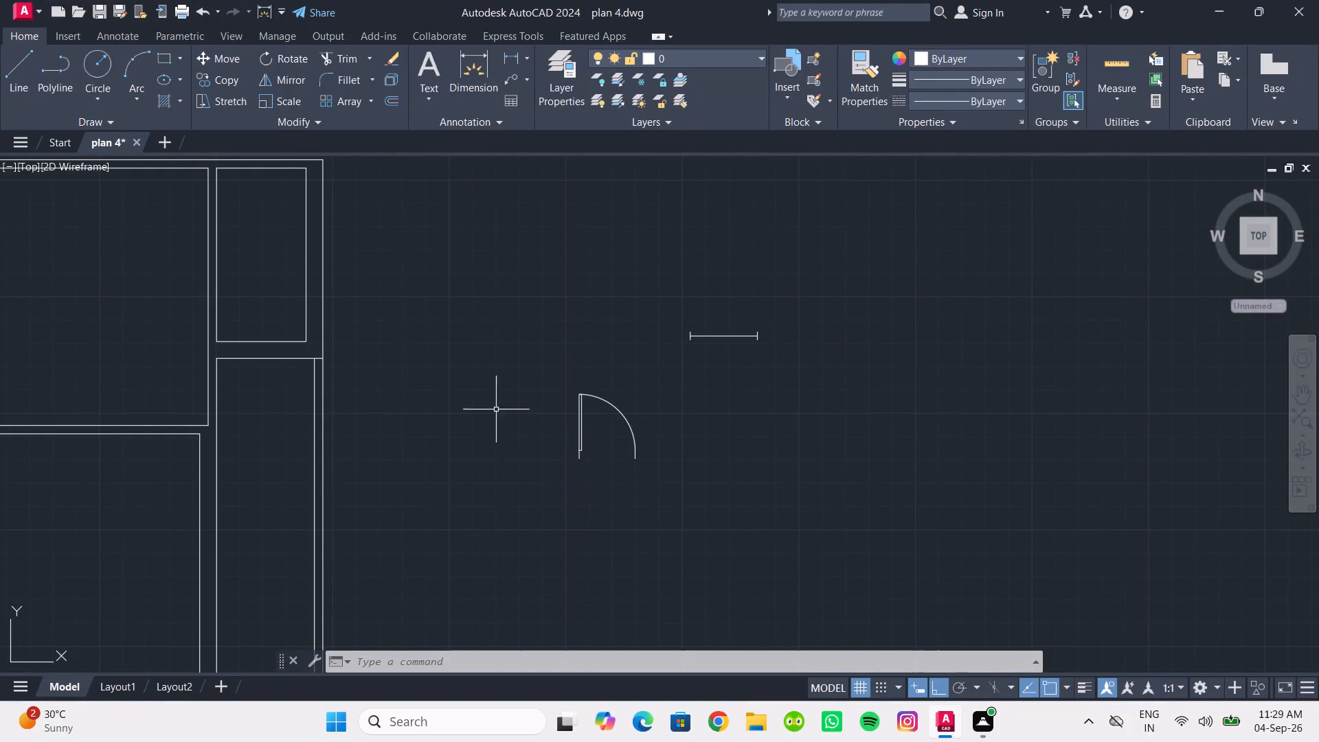
# Copy the door block by its hinge jamb's lower end onto the upper rooms' south wall, just east of the partition between them.
pyautogui.click(543, 374)
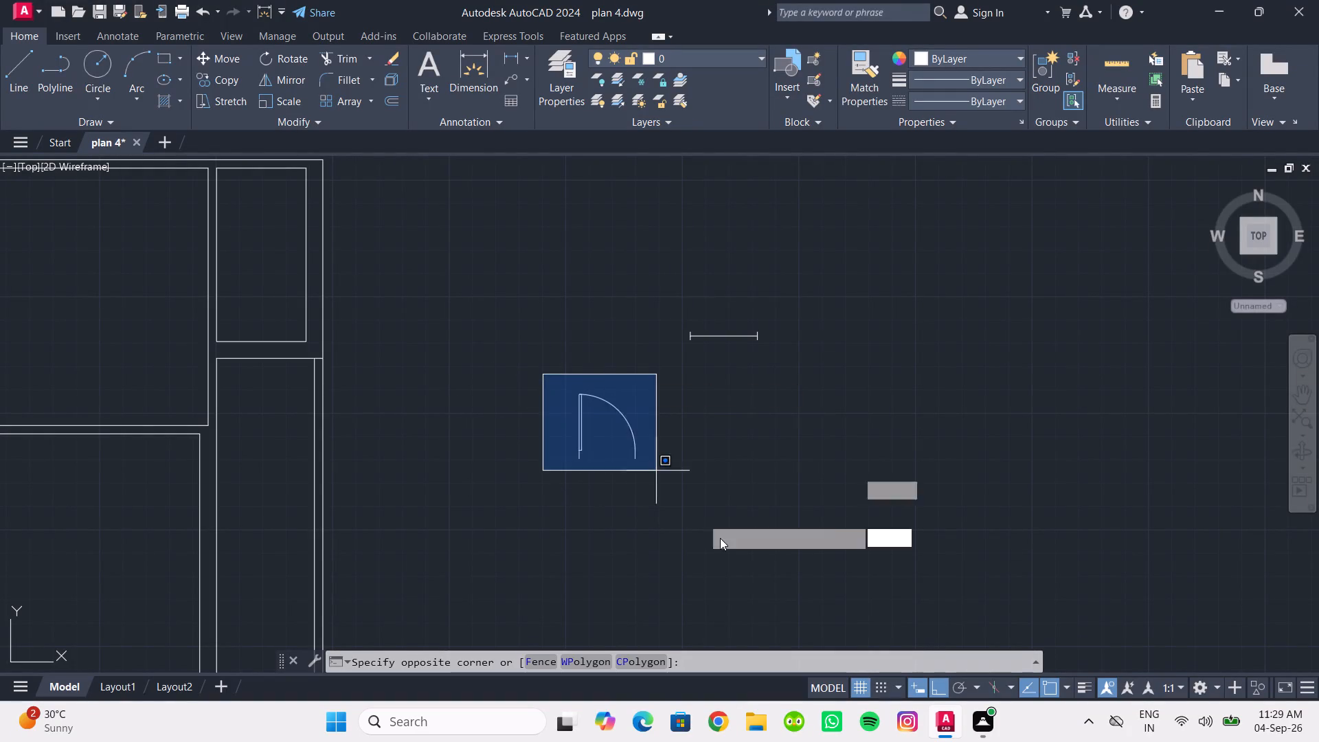
pyautogui.click(720, 538)
pyautogui.click(668, 508)
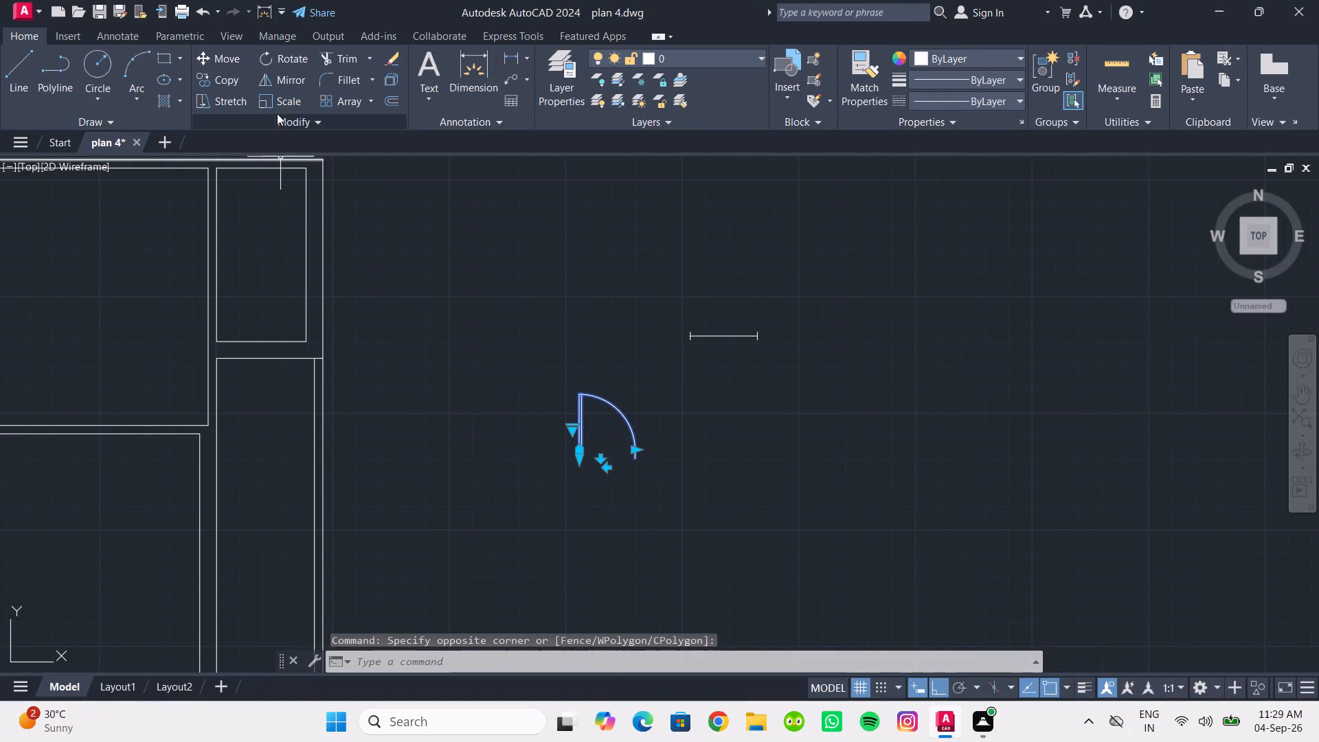
pyautogui.click(222, 76)
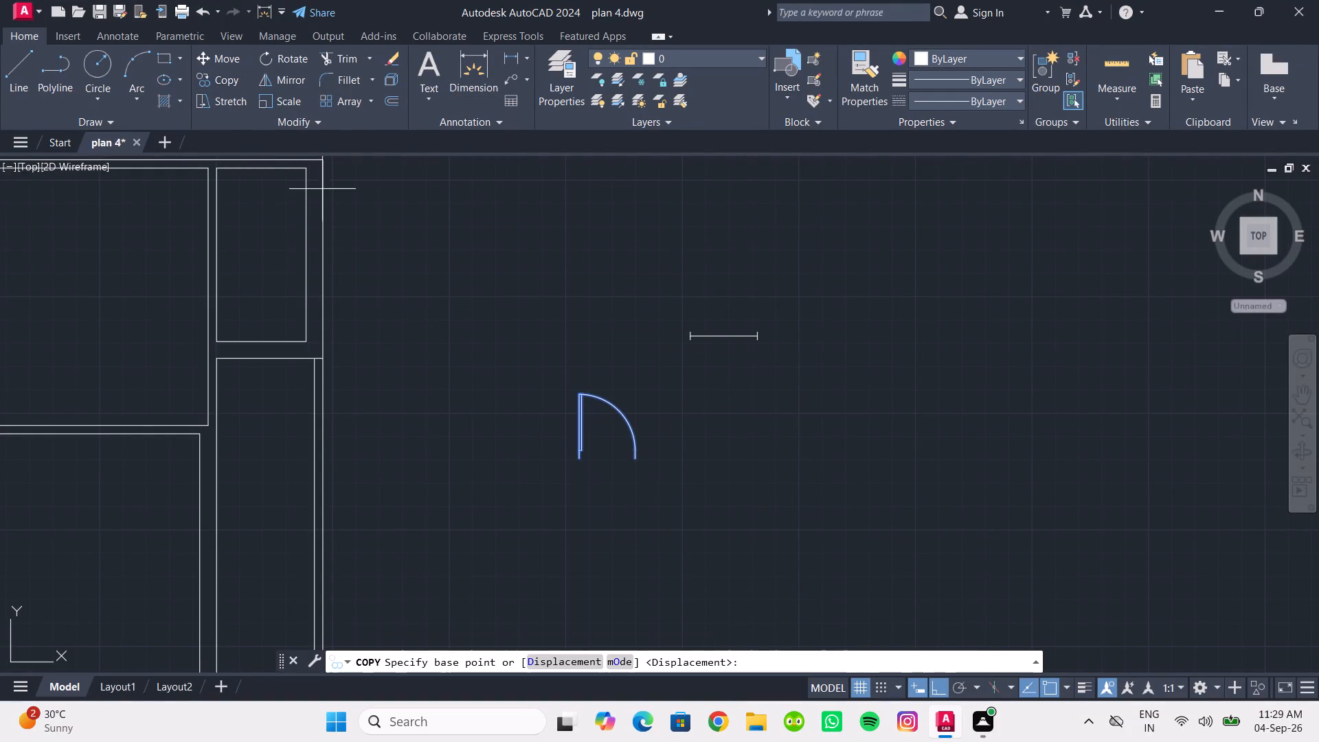
pyautogui.scroll(1, 558, 495)
pyautogui.click(590, 441)
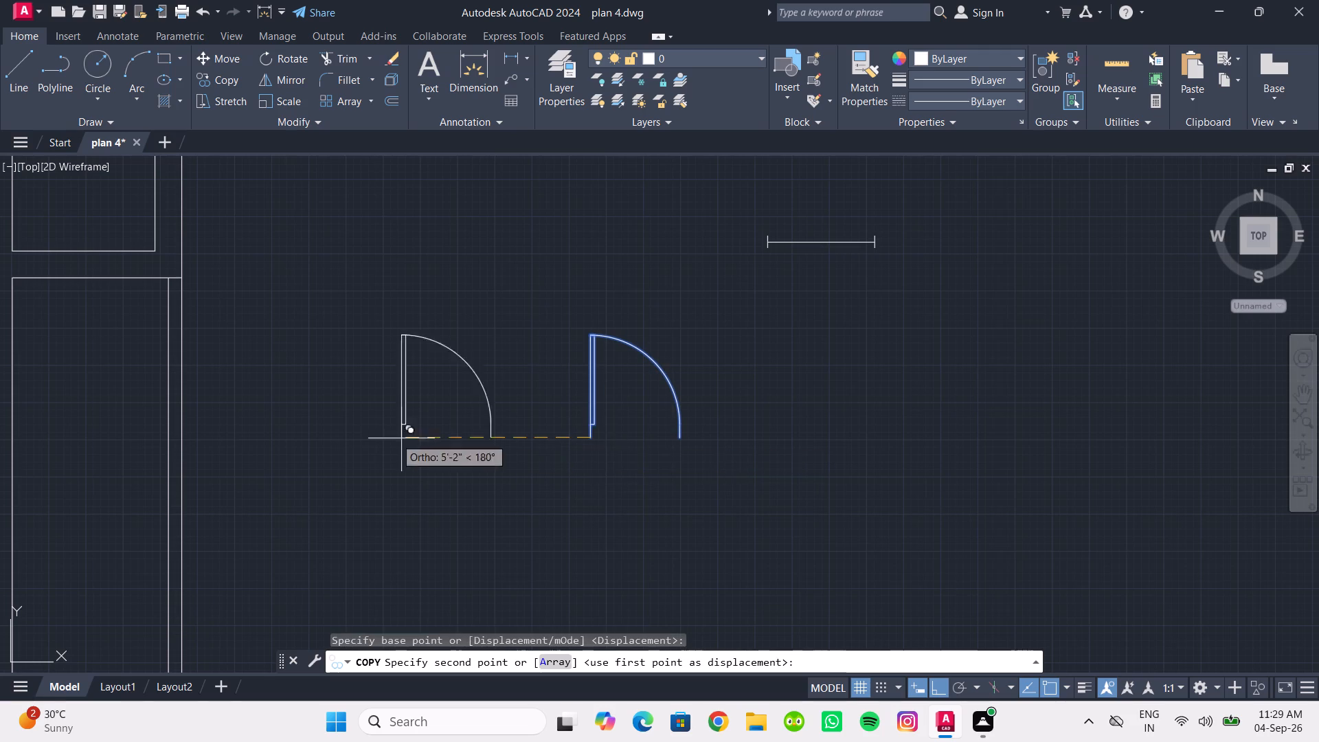
pyautogui.scroll(-1, 370, 427)
pyautogui.moveTo(514, 495); pyautogui.dragTo(899, 565, button='middle')
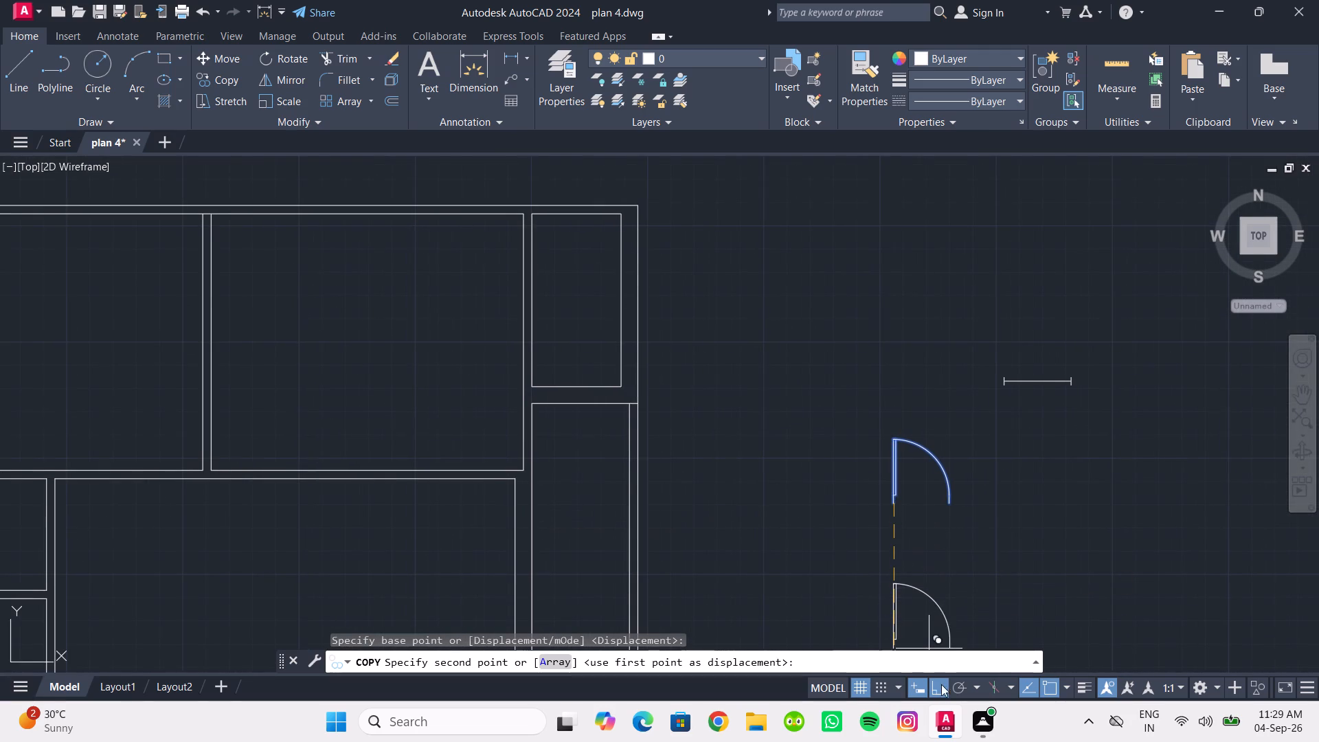
pyautogui.click(941, 690)
pyautogui.scroll(3, 240, 465)
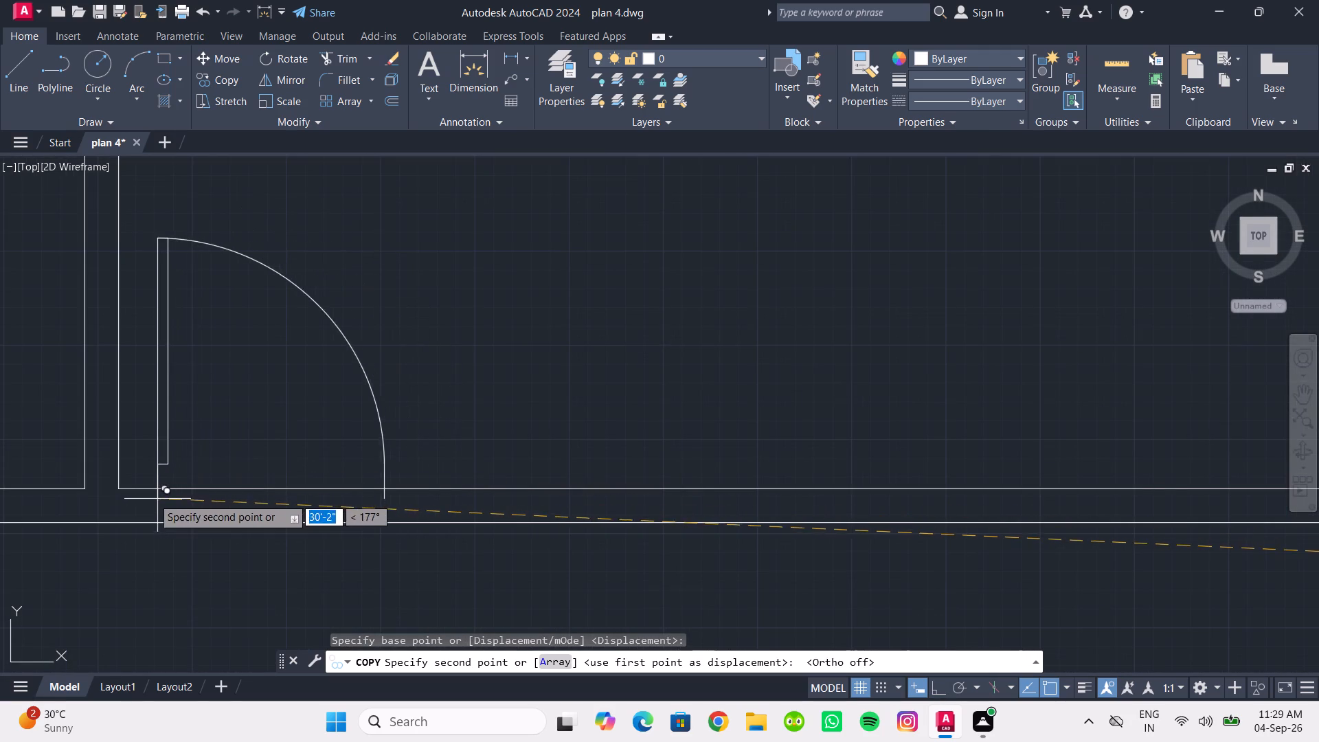
pyautogui.click(166, 521)
pyautogui.scroll(-2, 283, 524)
pyautogui.moveTo(284, 524); pyautogui.dragTo(523, 490, button='middle')
pyautogui.press('Escape')
pyautogui.press('Escape')
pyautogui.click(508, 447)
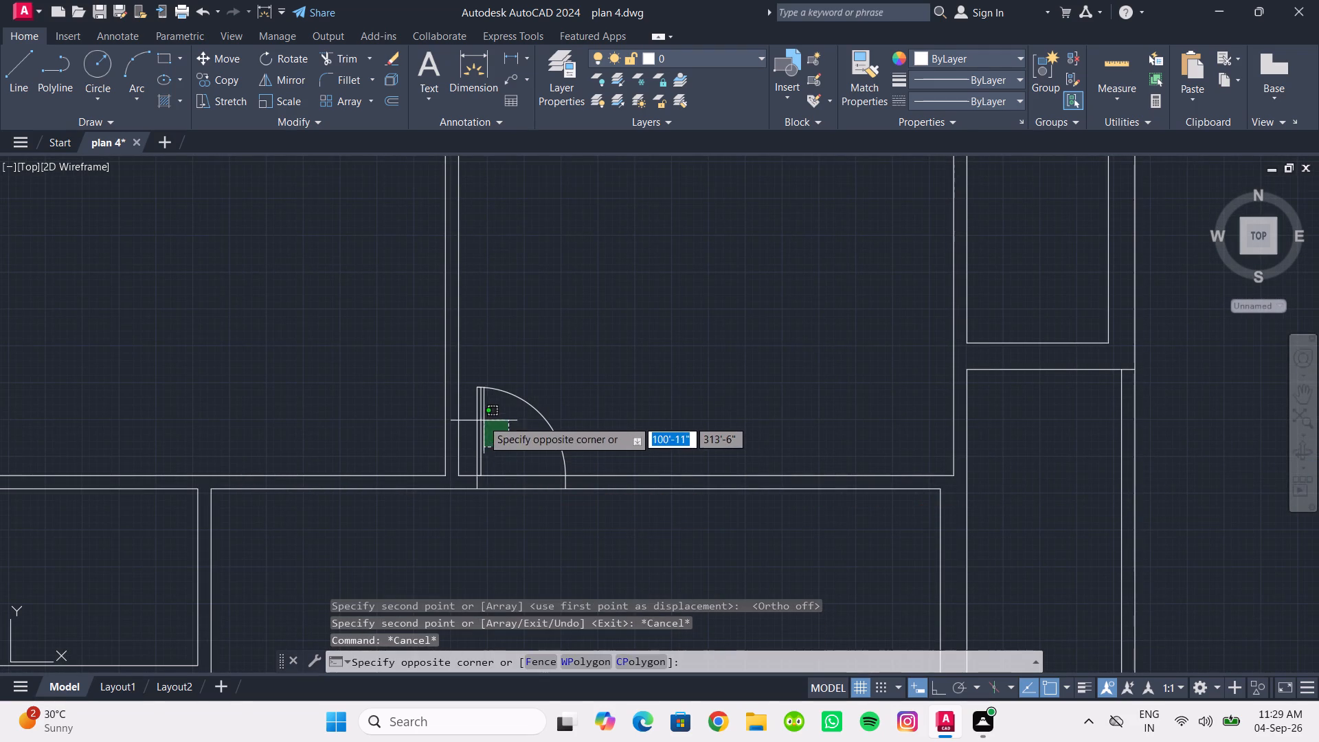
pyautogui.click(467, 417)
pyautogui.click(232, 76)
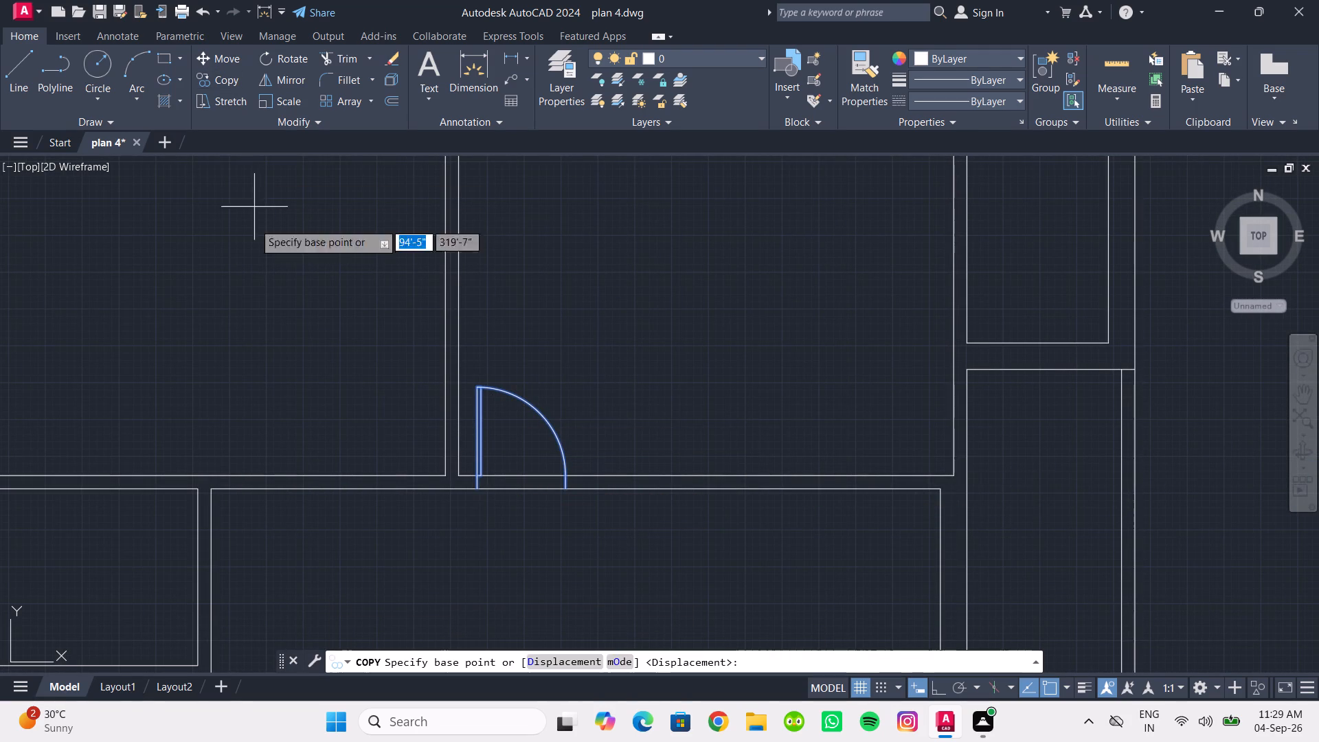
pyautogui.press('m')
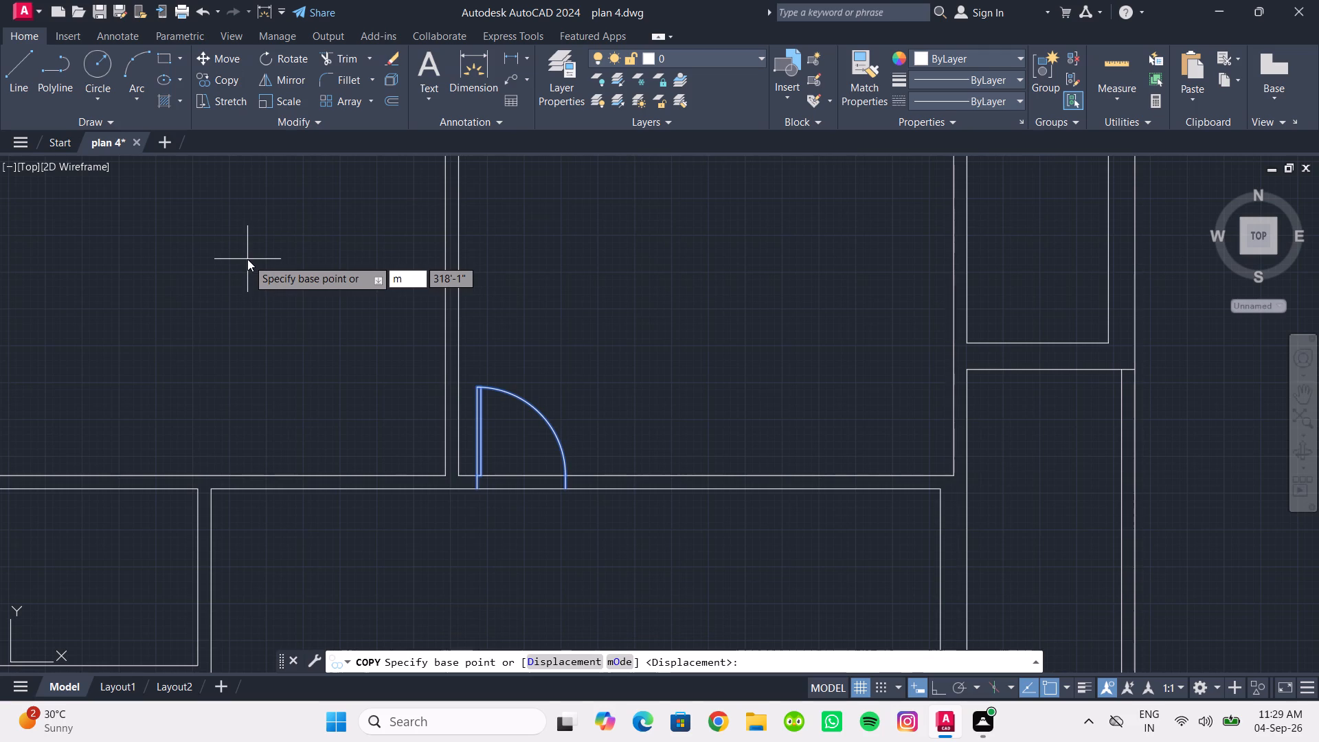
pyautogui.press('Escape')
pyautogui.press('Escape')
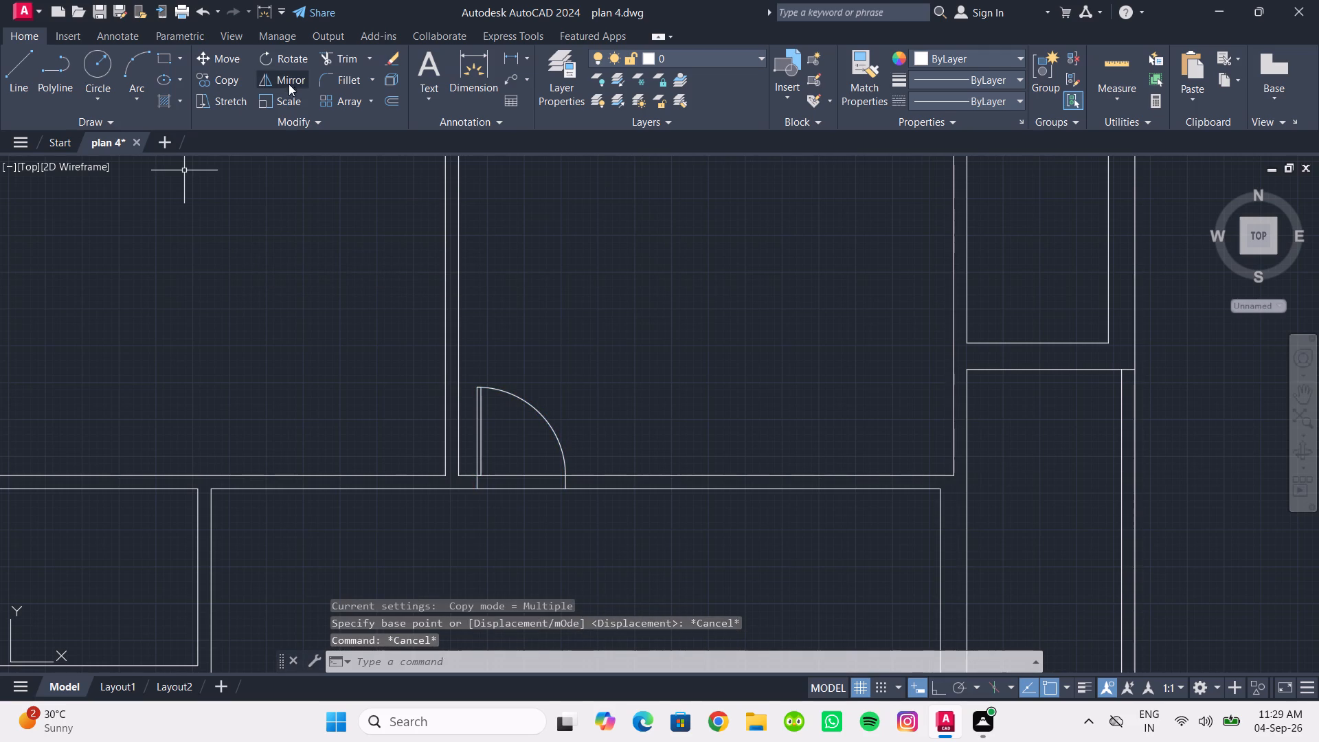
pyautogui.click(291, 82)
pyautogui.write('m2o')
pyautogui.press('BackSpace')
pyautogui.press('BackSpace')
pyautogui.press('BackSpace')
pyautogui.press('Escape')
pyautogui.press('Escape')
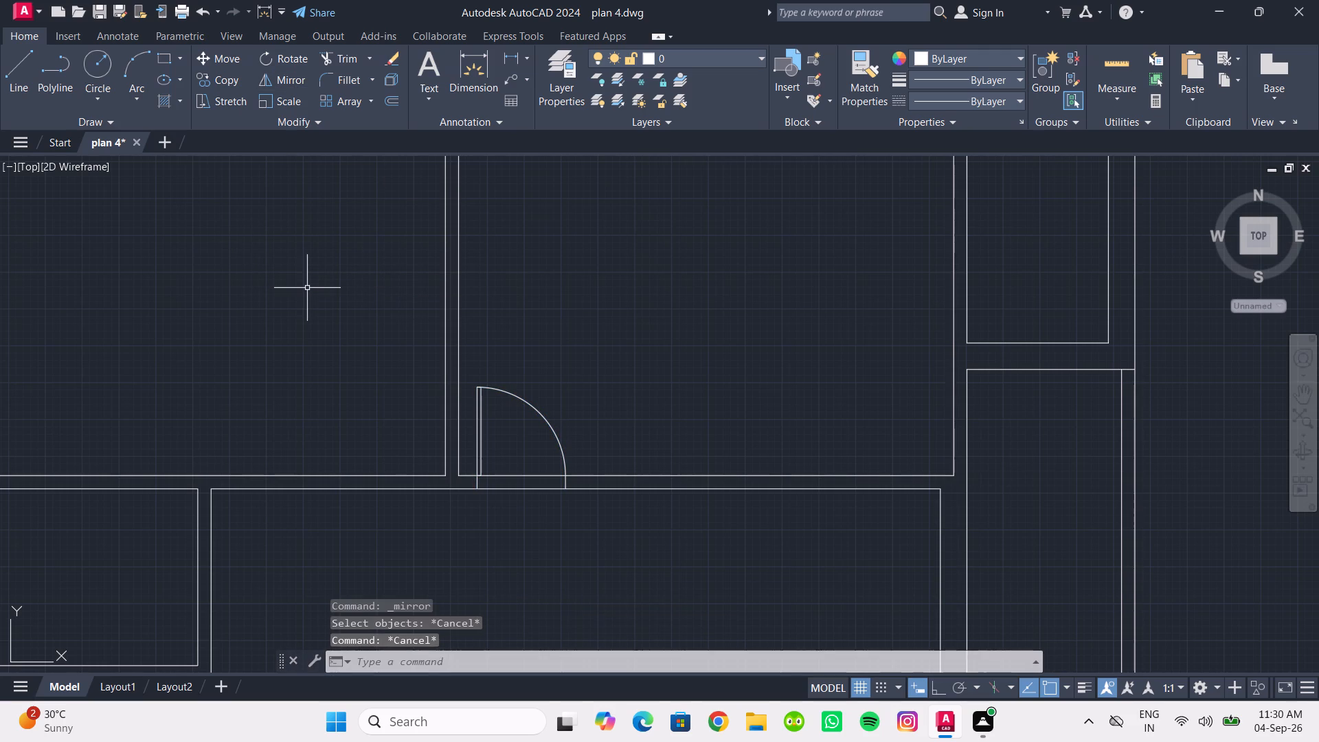
# Mirror the placed door about the vertical midline of the partition between the two upper rooms, keeping the original.
pyautogui.click(470, 375)
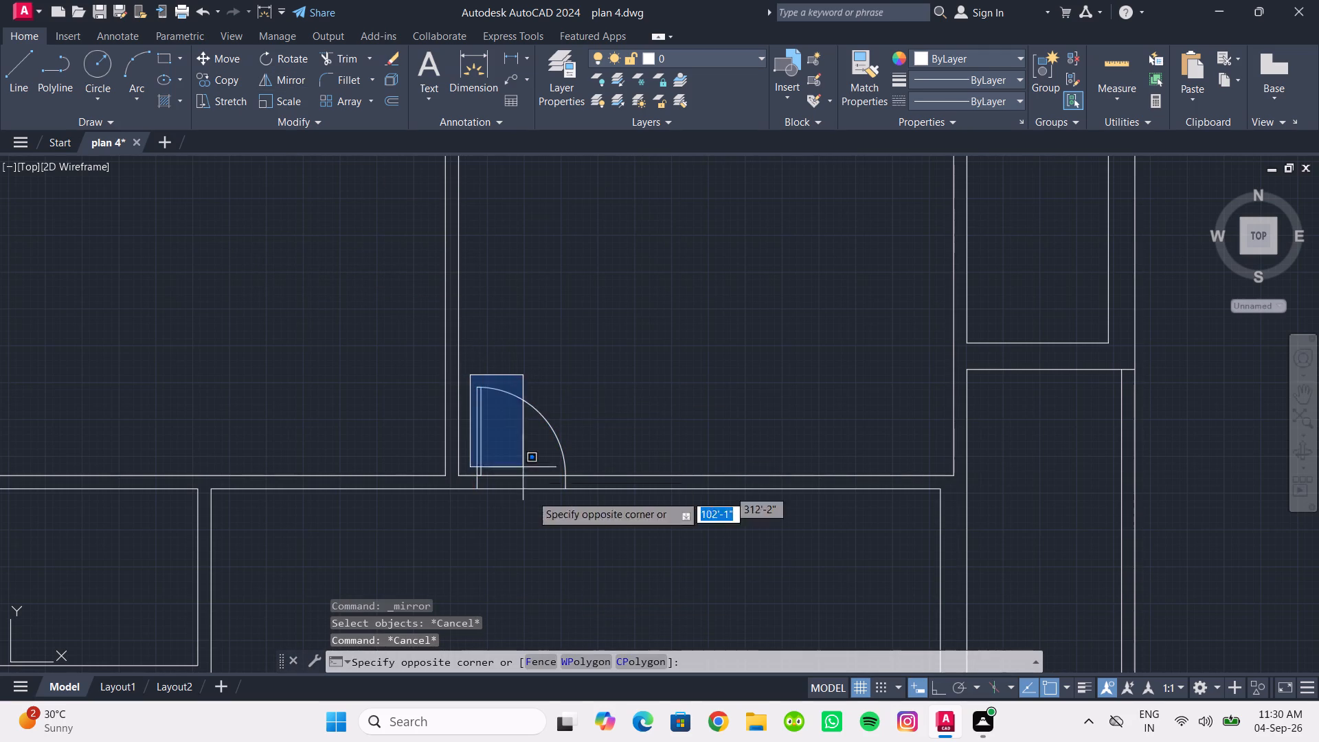
pyautogui.click(605, 572)
pyautogui.click(296, 73)
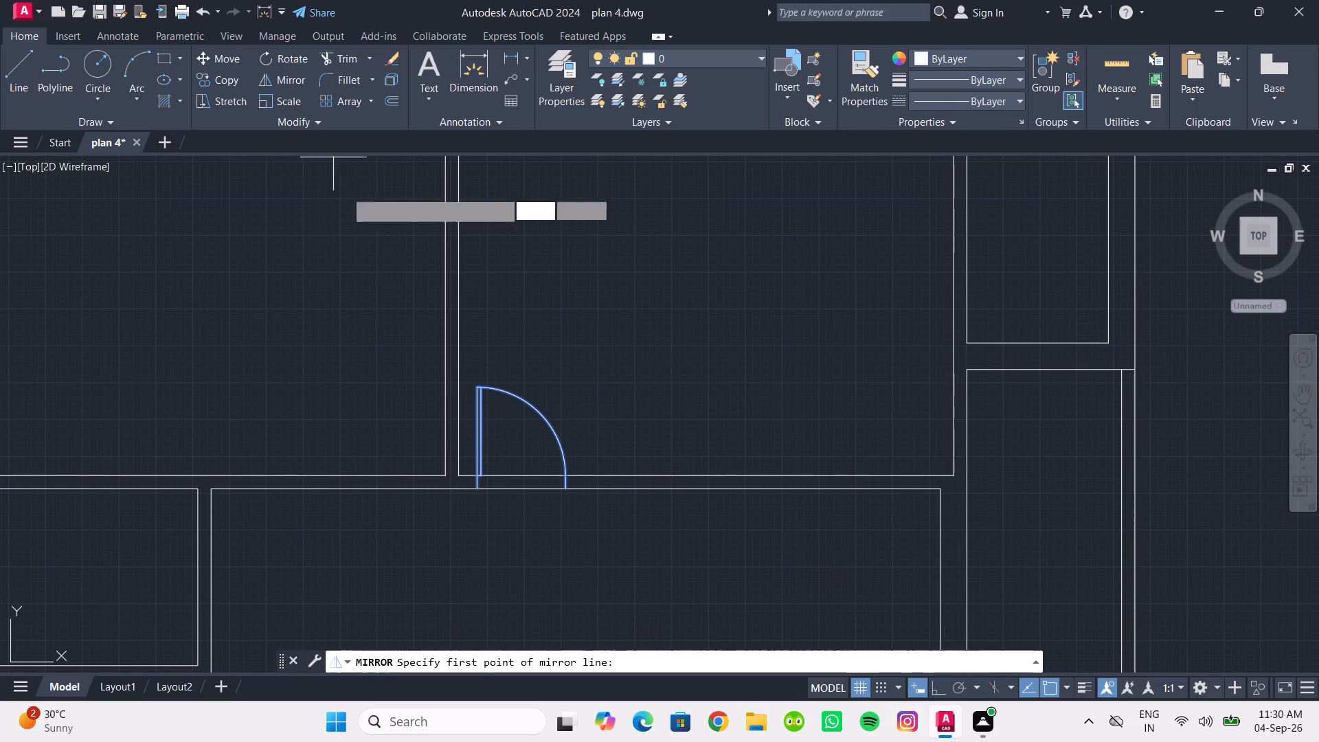
pyautogui.write('m2p')
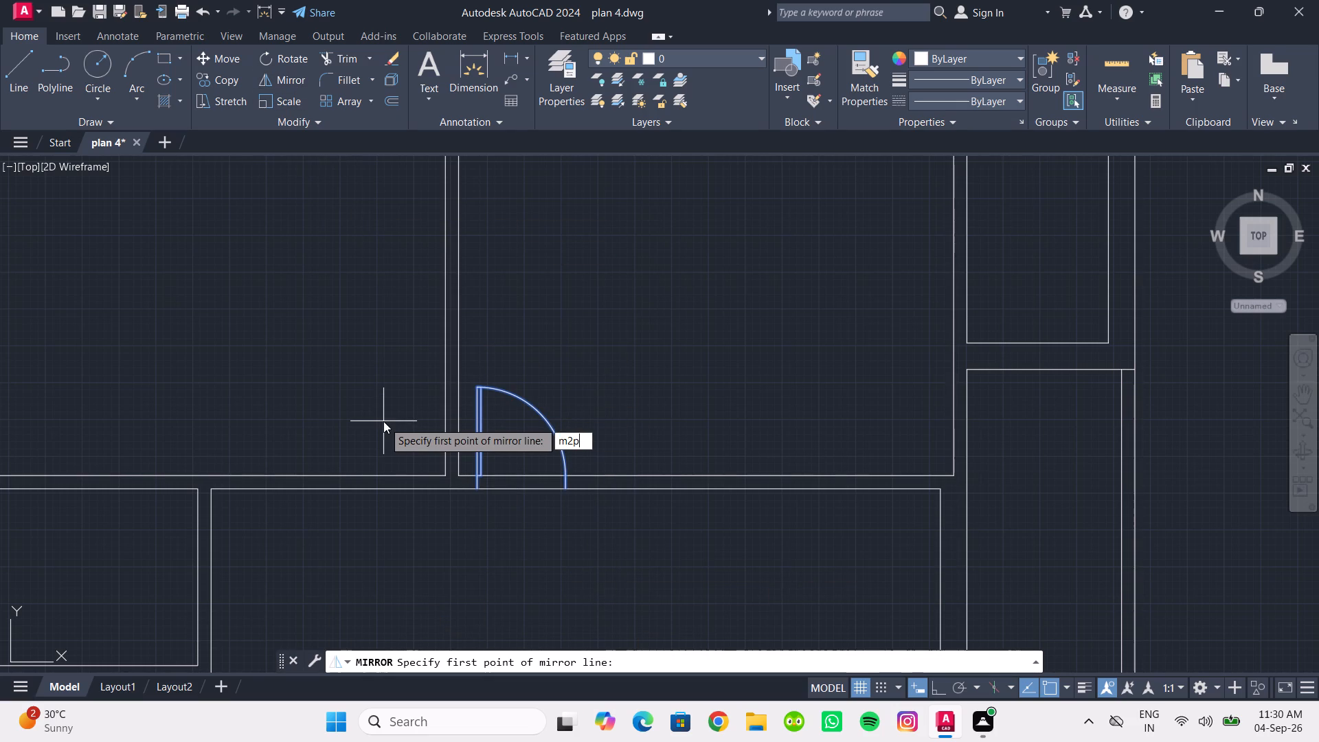
pyautogui.press('Return')
pyautogui.scroll(2, 491, 477)
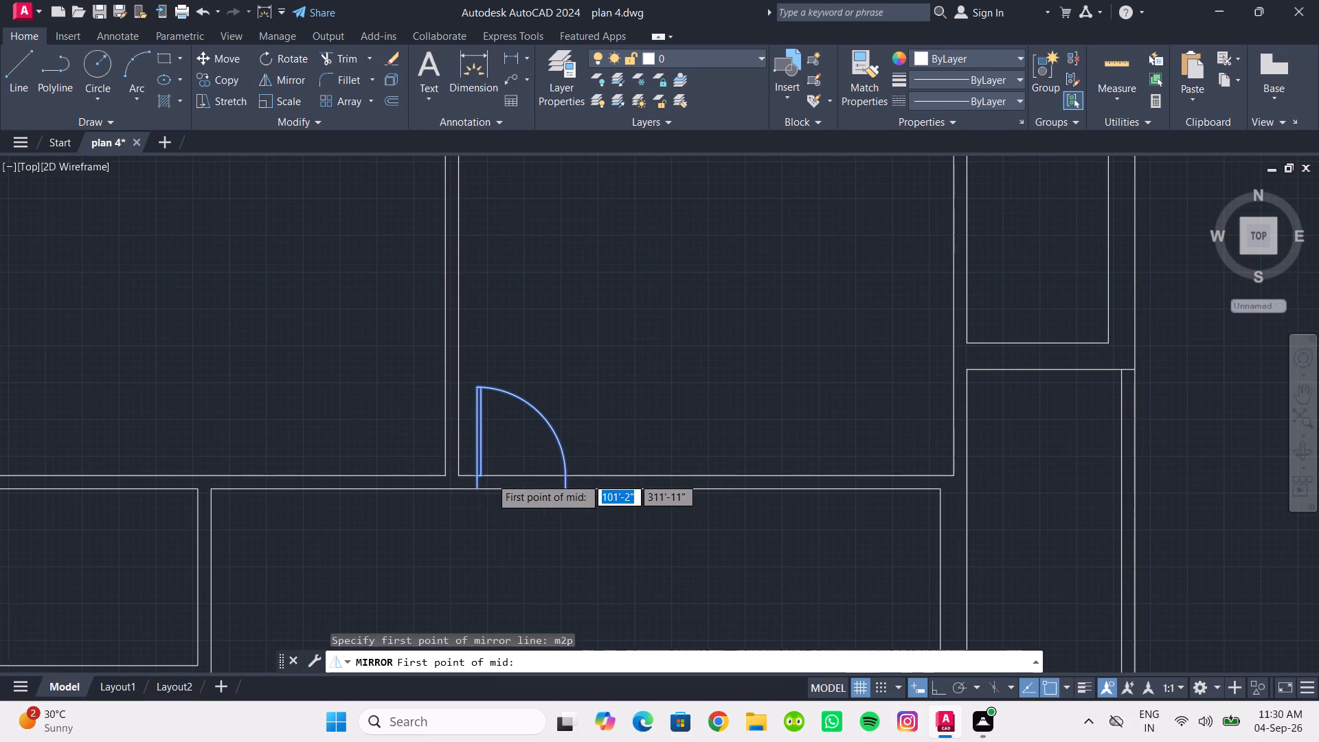
pyautogui.moveTo(491, 477); pyautogui.dragTo(532, 460, button='middle')
pyautogui.scroll(-1, 491, 477)
pyautogui.scroll(1, 518, 459)
pyautogui.scroll(-2, 518, 459)
pyautogui.scroll(1, 518, 459)
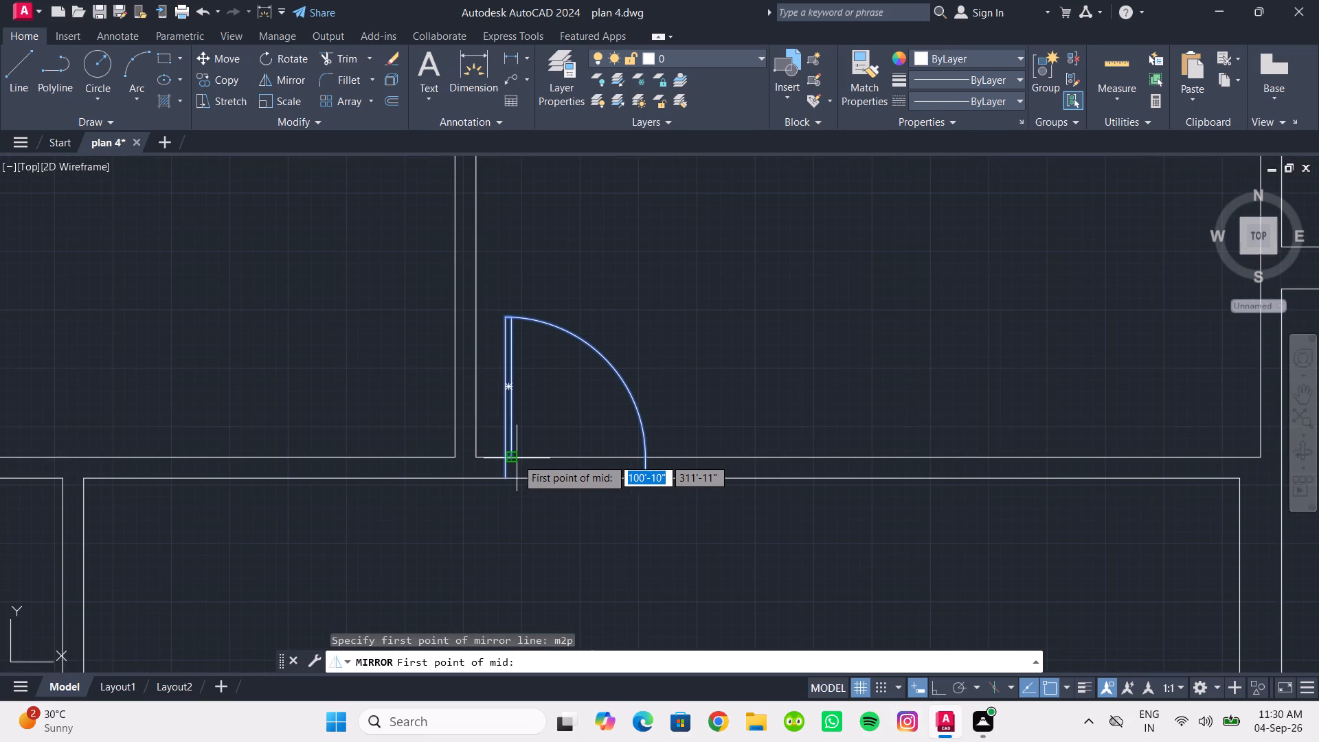
pyautogui.moveTo(556, 471); pyautogui.dragTo(571, 474, button='middle')
pyautogui.click(493, 460)
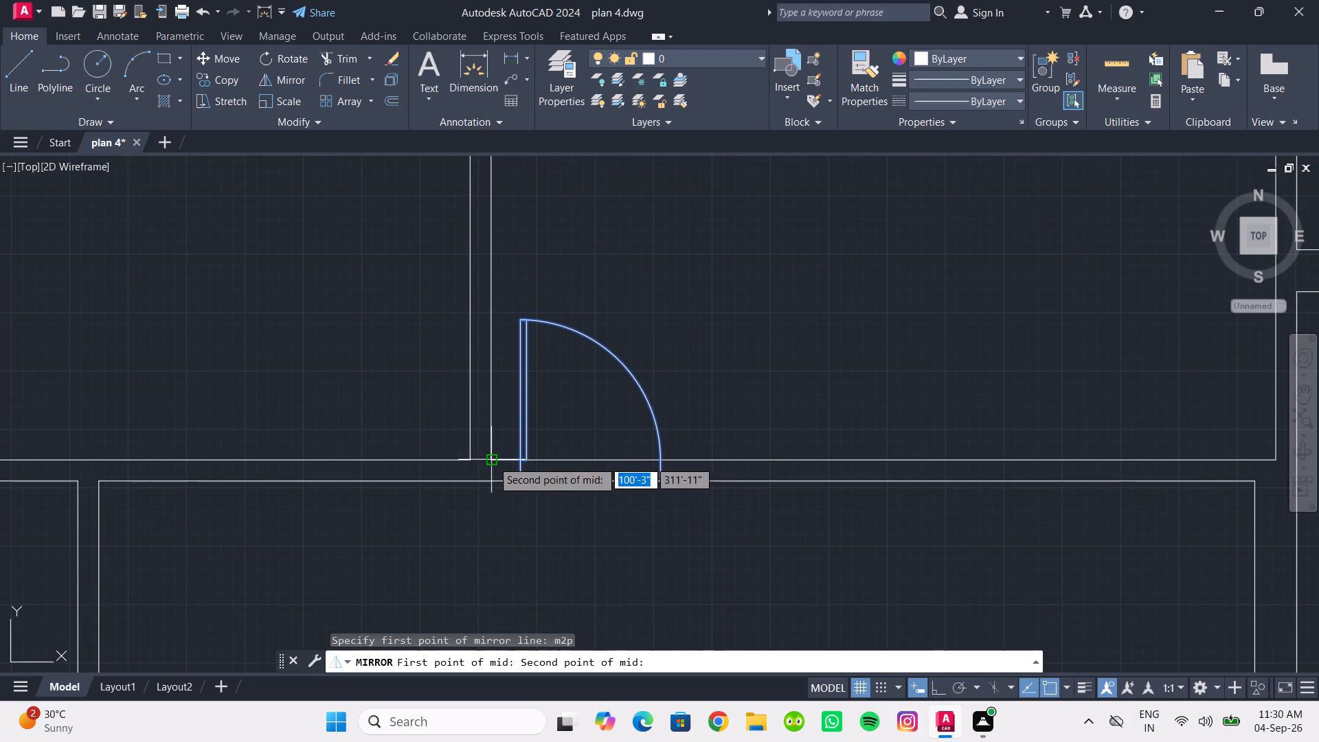
pyautogui.click(469, 456)
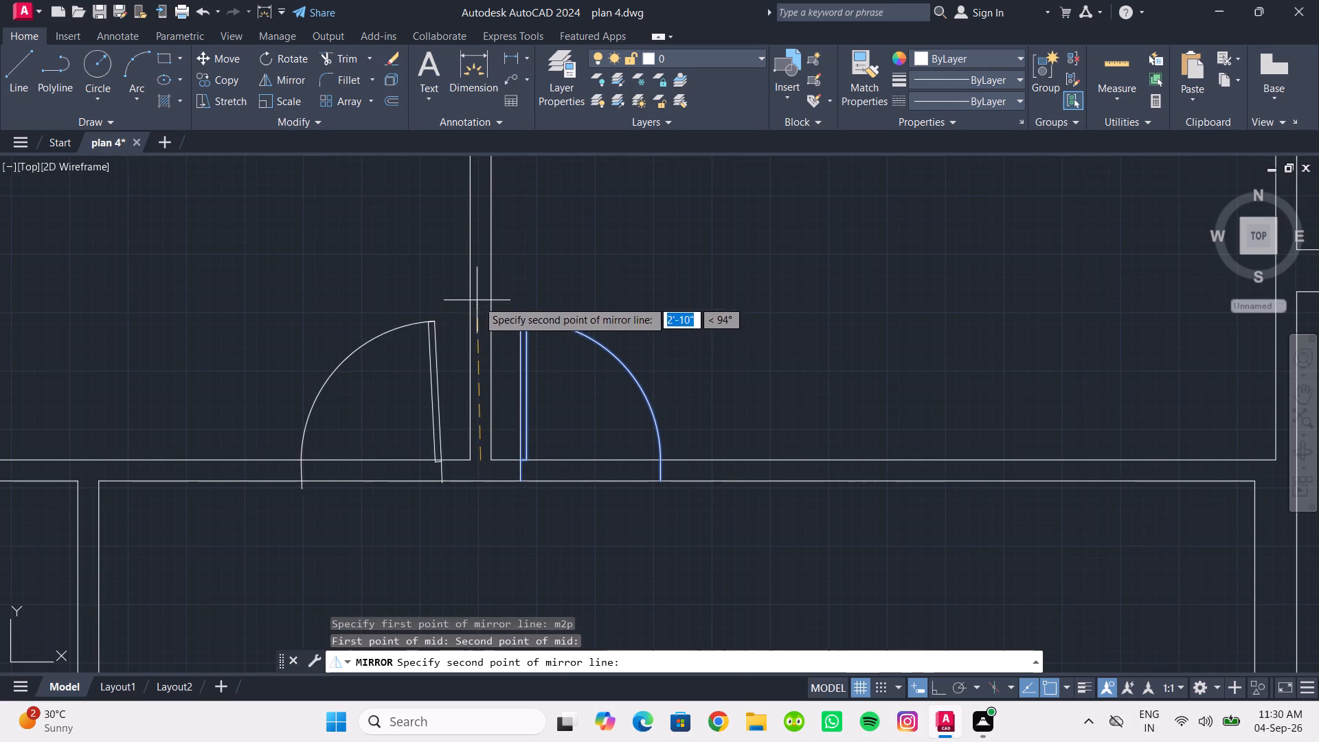
pyautogui.click(934, 689)
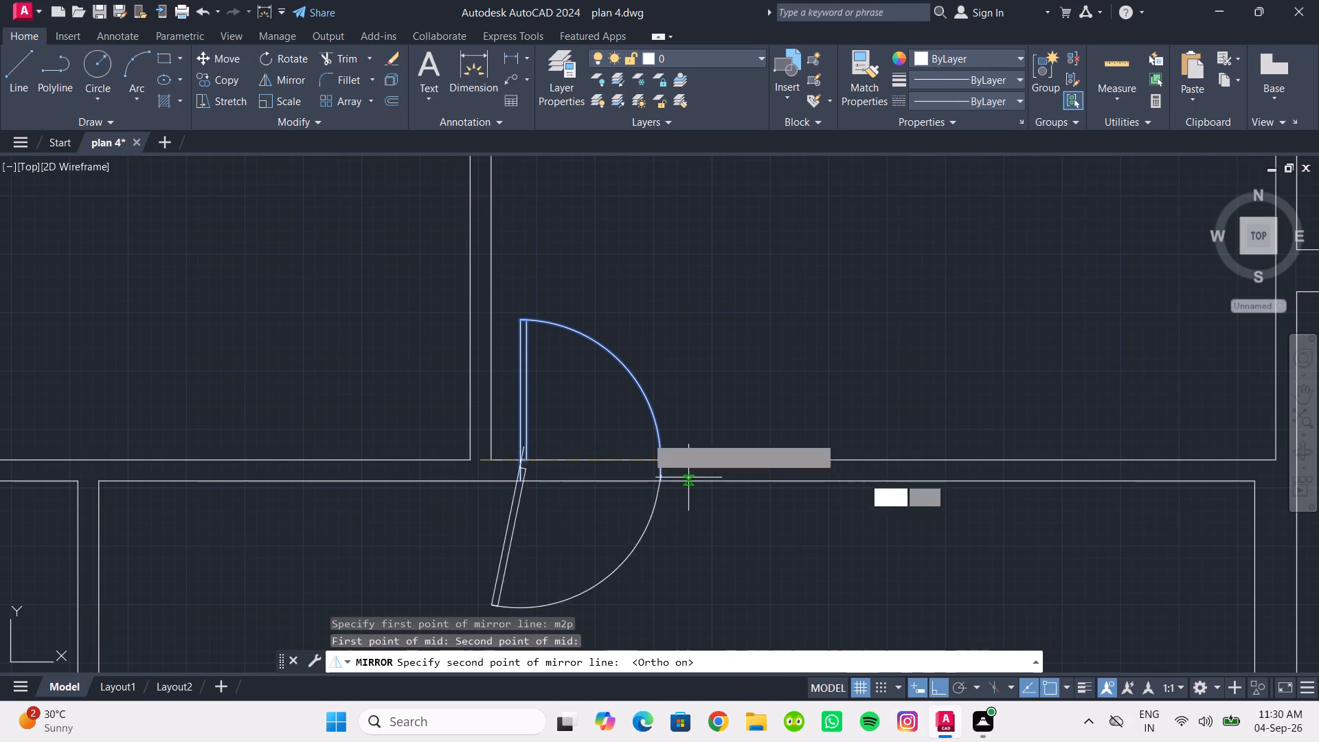
pyautogui.click(481, 271)
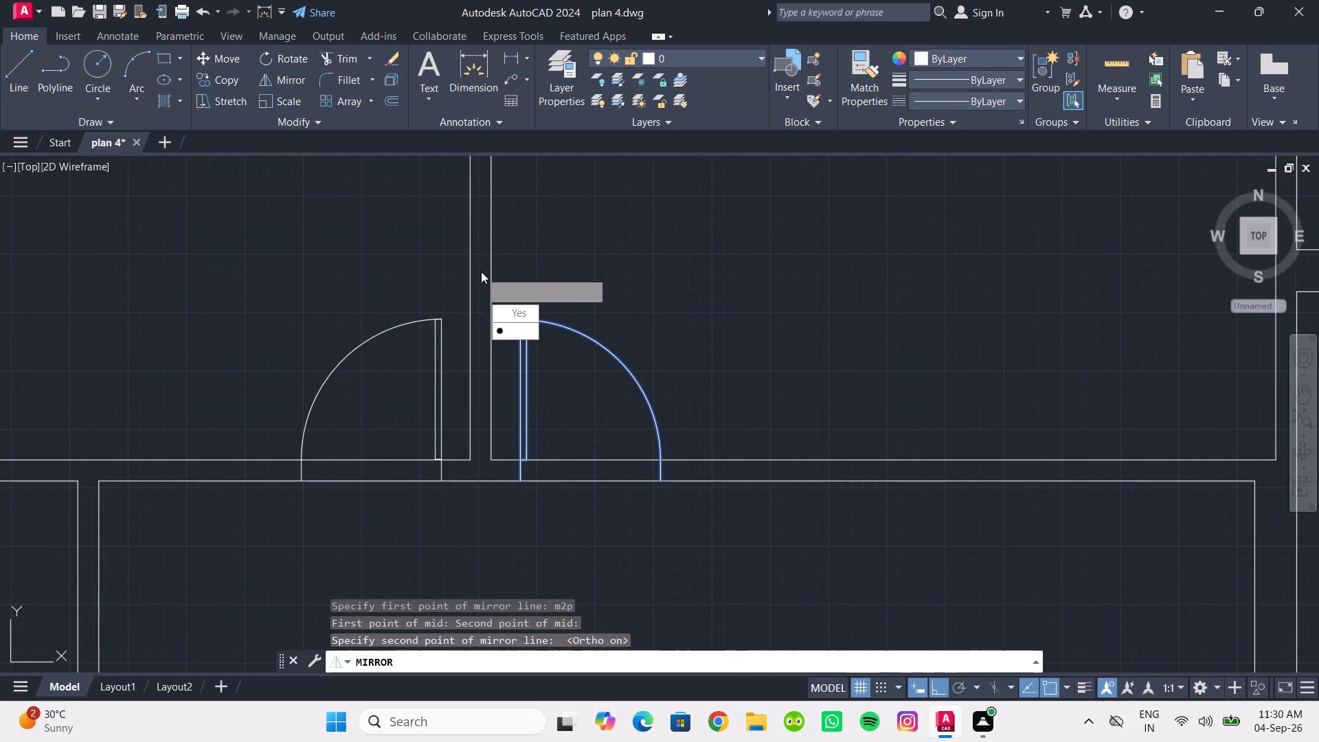
pyautogui.moveTo(511, 324); pyautogui.dragTo(481, 271)
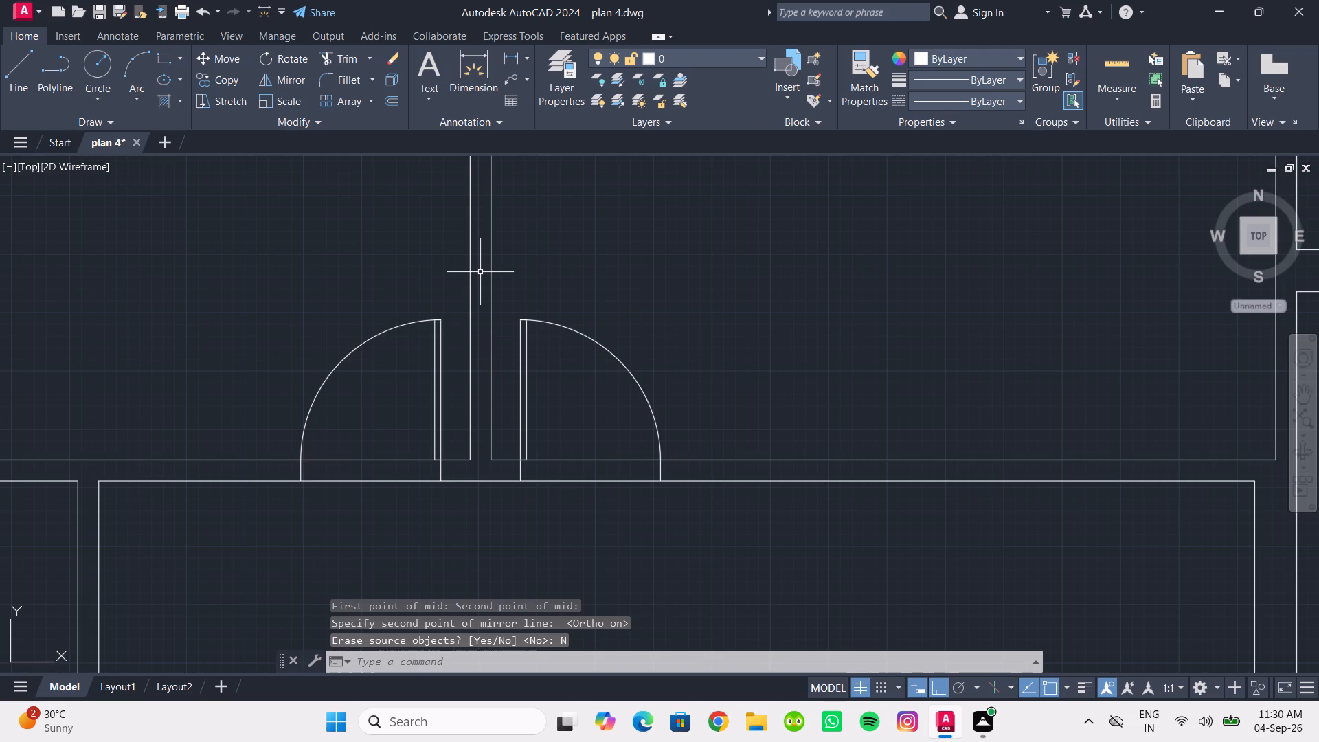
# Trim the south wall's lines out of both door openings beside the partition.
pyautogui.scroll(-1, 480, 276)
pyautogui.moveTo(481, 280); pyautogui.dragTo(450, 283, button='middle')
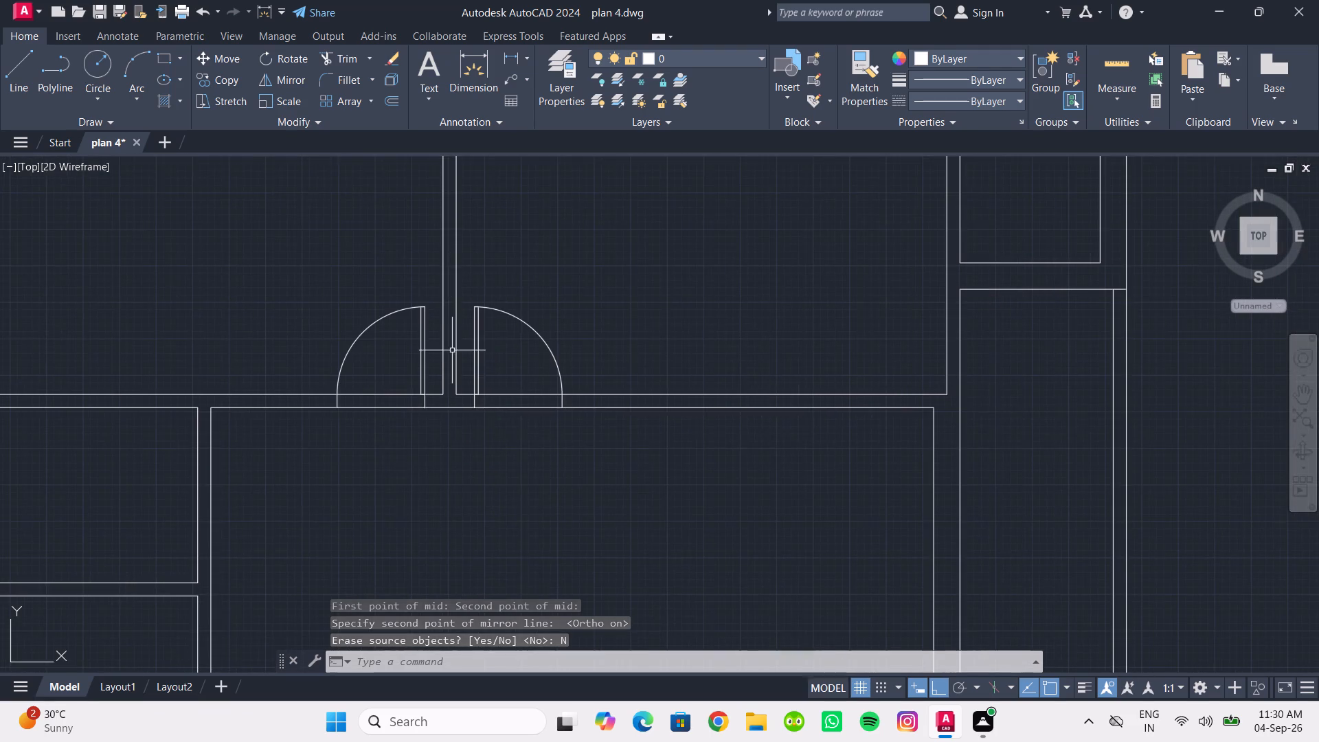
pyautogui.scroll(1, 455, 361)
pyautogui.press('Escape')
pyautogui.press('t')
pyautogui.press('r')
pyautogui.press('Return')
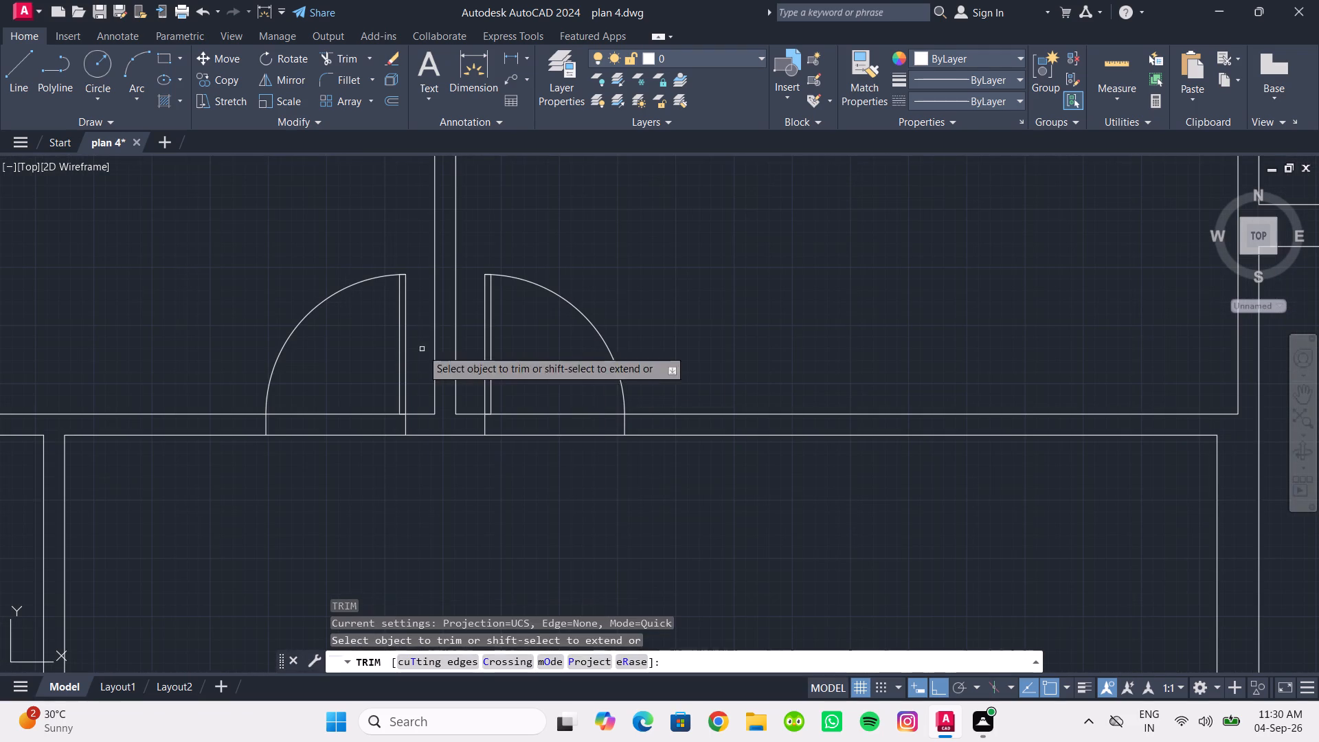
pyautogui.moveTo(539, 462); pyautogui.dragTo(539, 379)
pyautogui.moveTo(348, 459); pyautogui.dragTo(337, 387)
pyautogui.scroll(-2, 427, 461)
pyautogui.moveTo(427, 460); pyautogui.dragTo(444, 407, button='middle')
pyautogui.press('Escape')
pyautogui.scroll(-1, 446, 401)
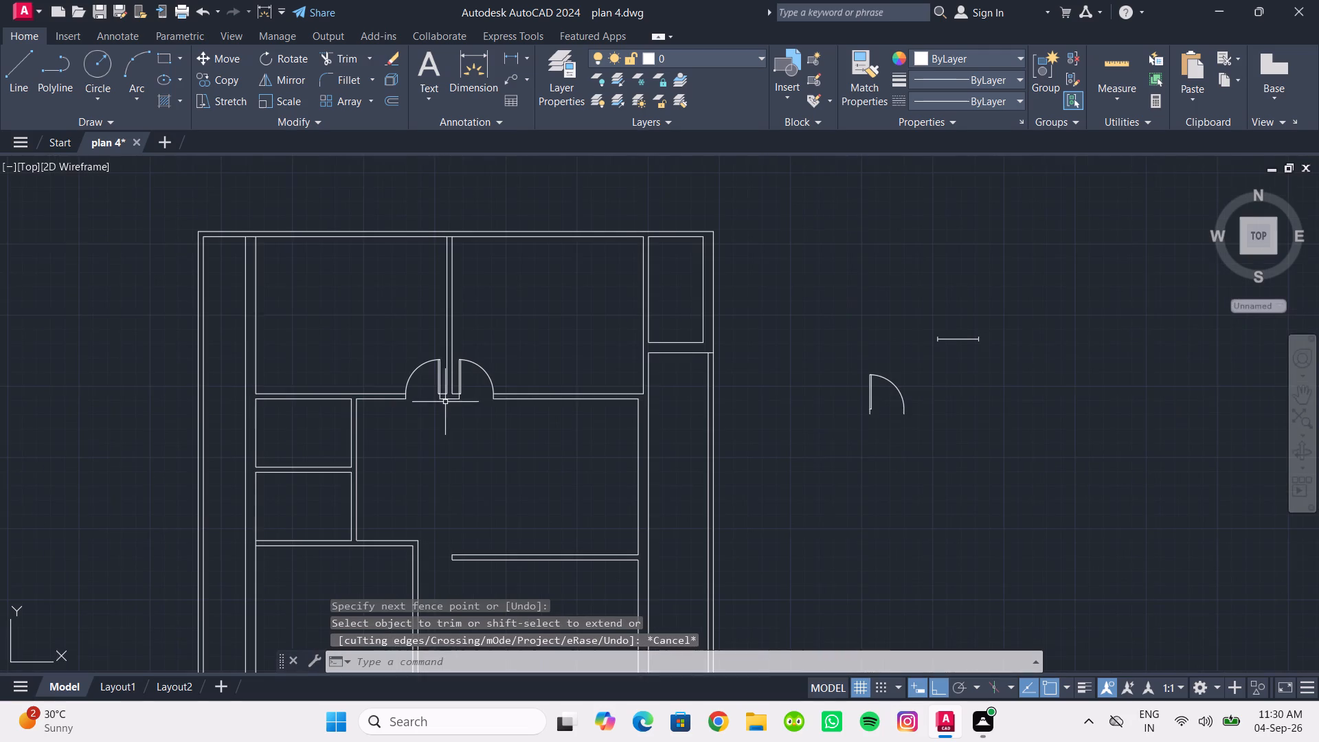
# Rotate a copy of the east door 90° clockwise about its hinge jamb's lower end.
pyautogui.moveTo(445, 402); pyautogui.dragTo(428, 405, button='middle')
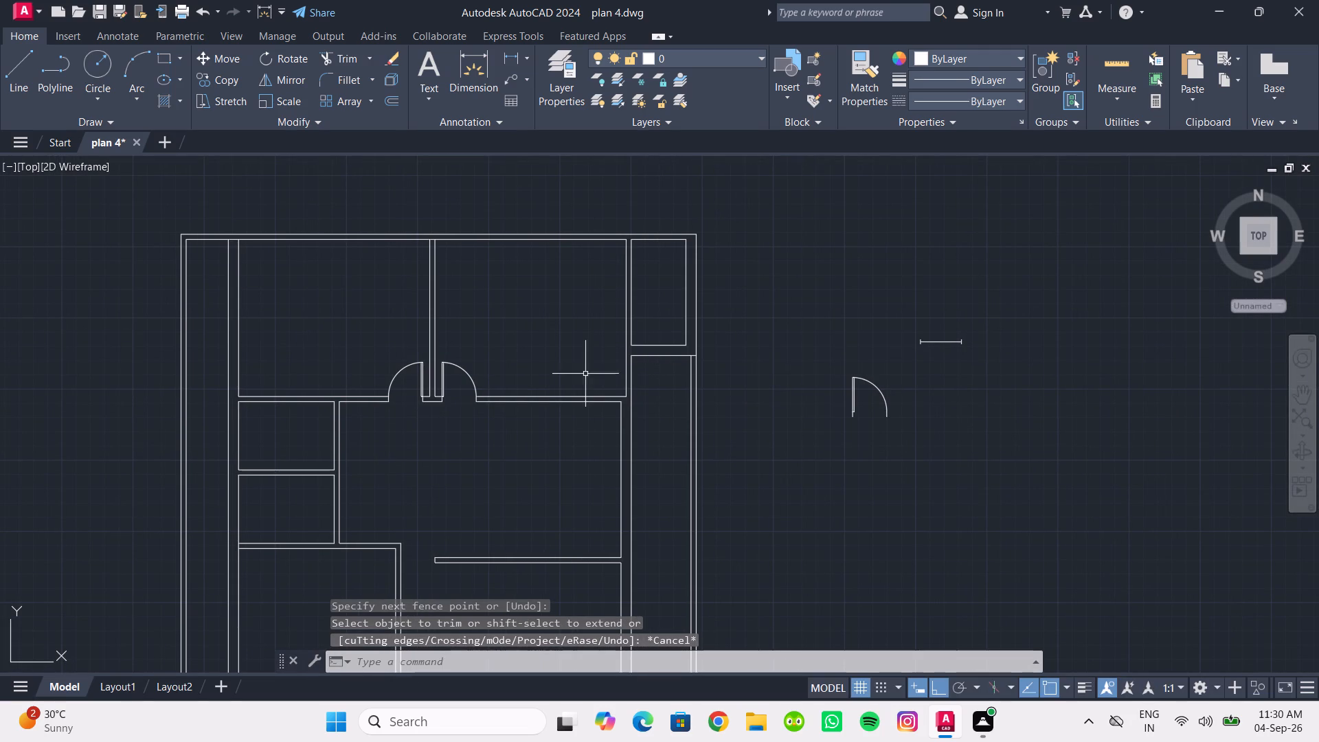
pyautogui.click(451, 378)
pyautogui.click(441, 370)
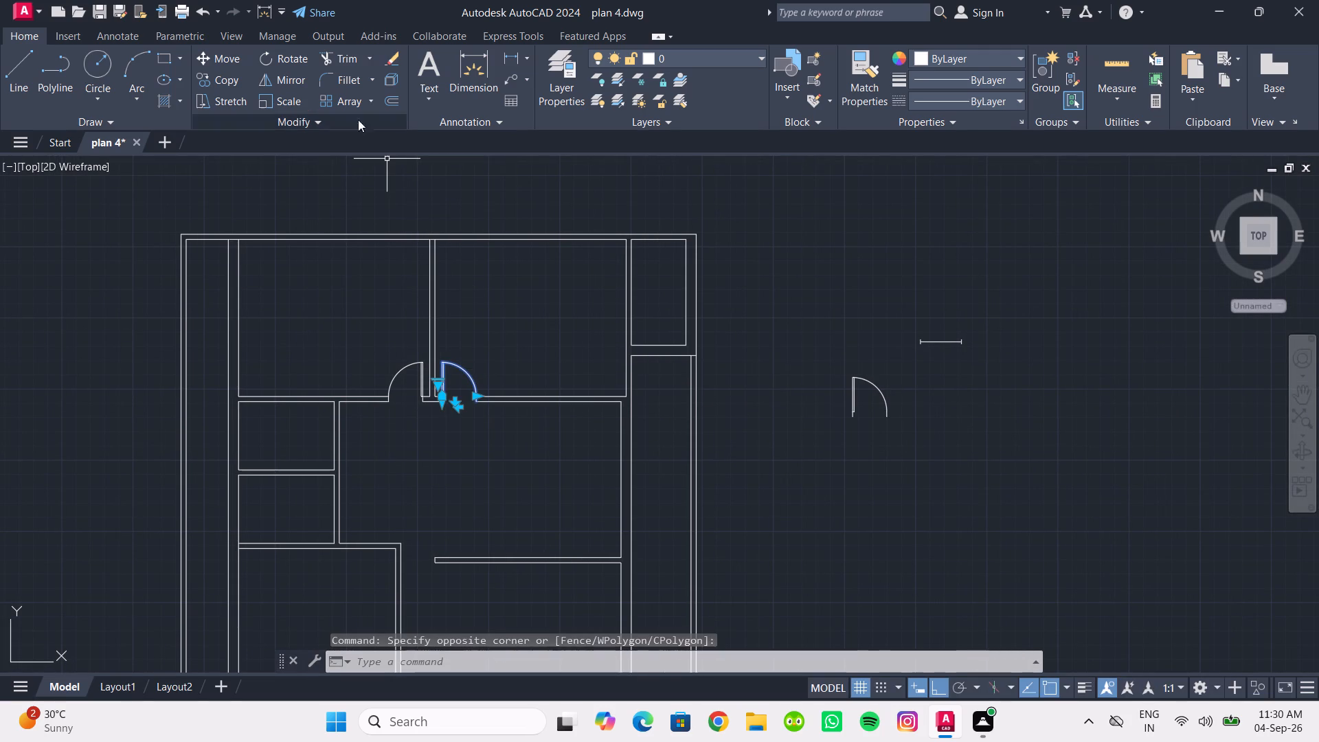
pyautogui.click(269, 60)
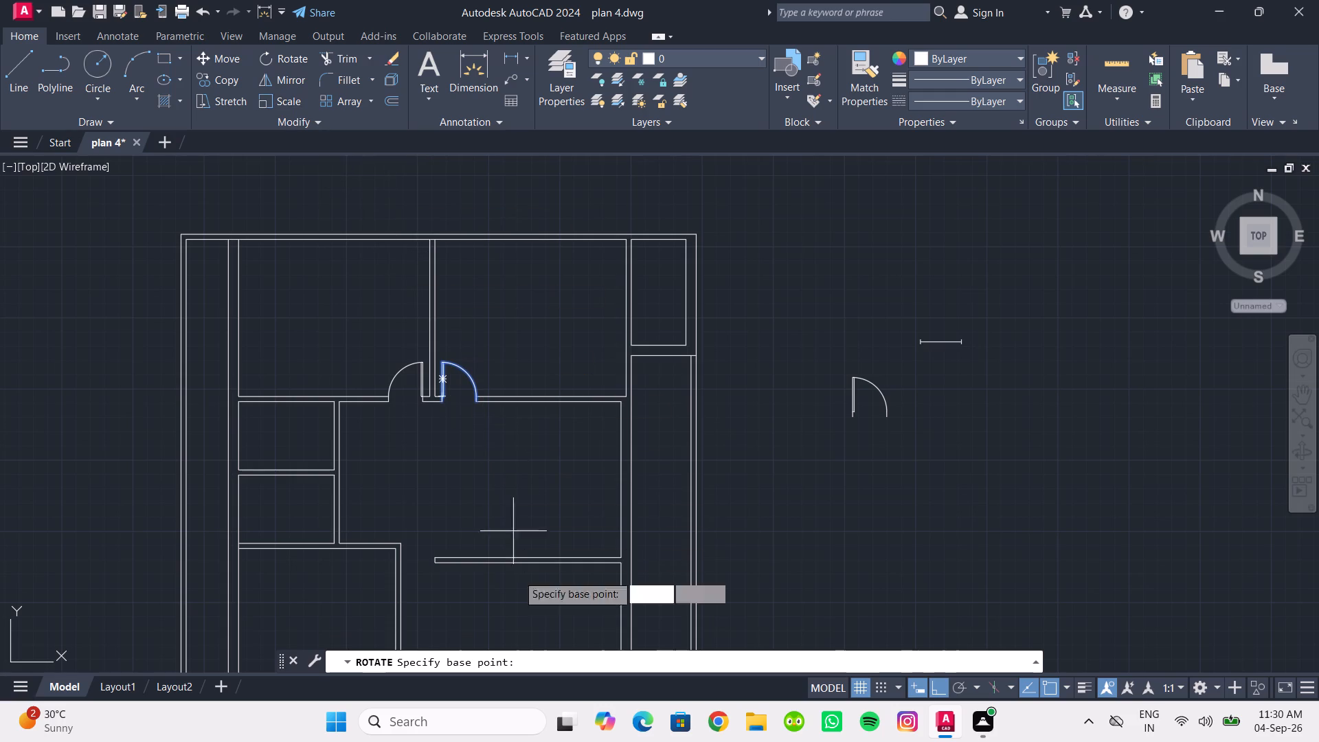
pyautogui.scroll(4, 449, 414)
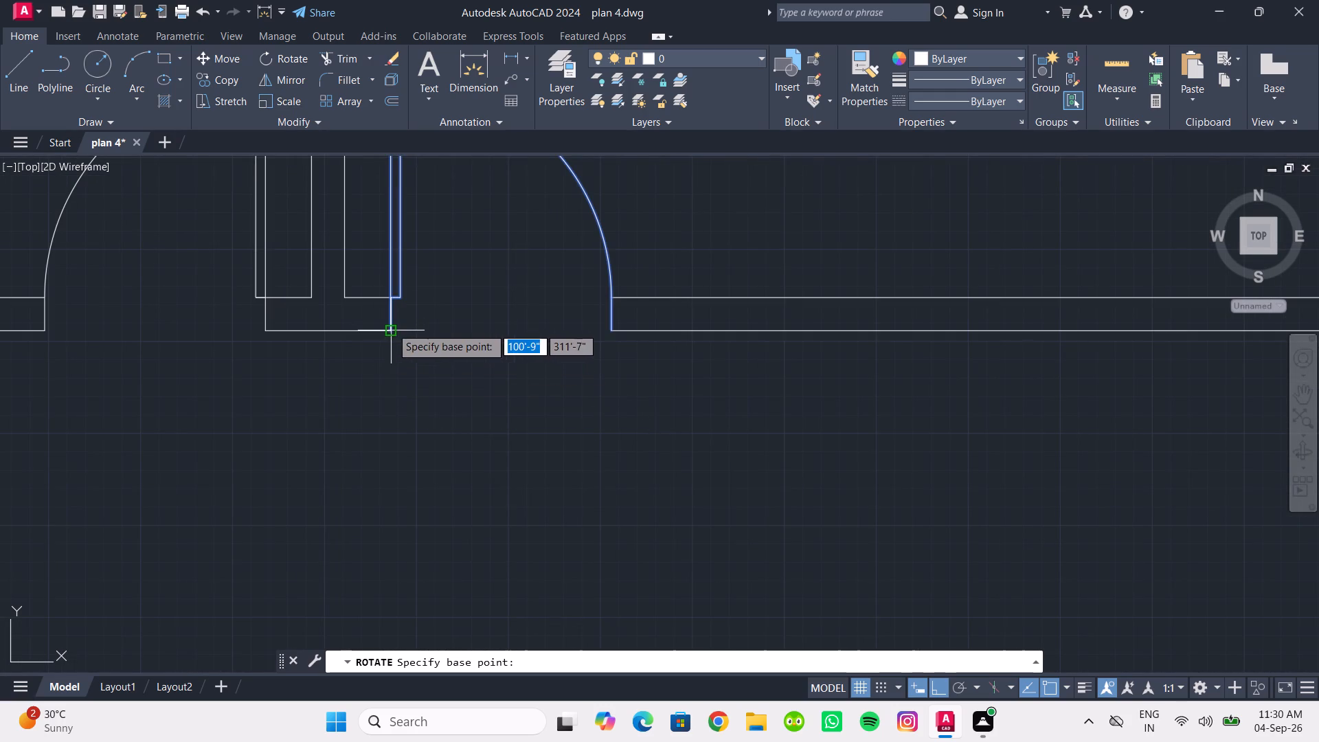
pyautogui.click(391, 327)
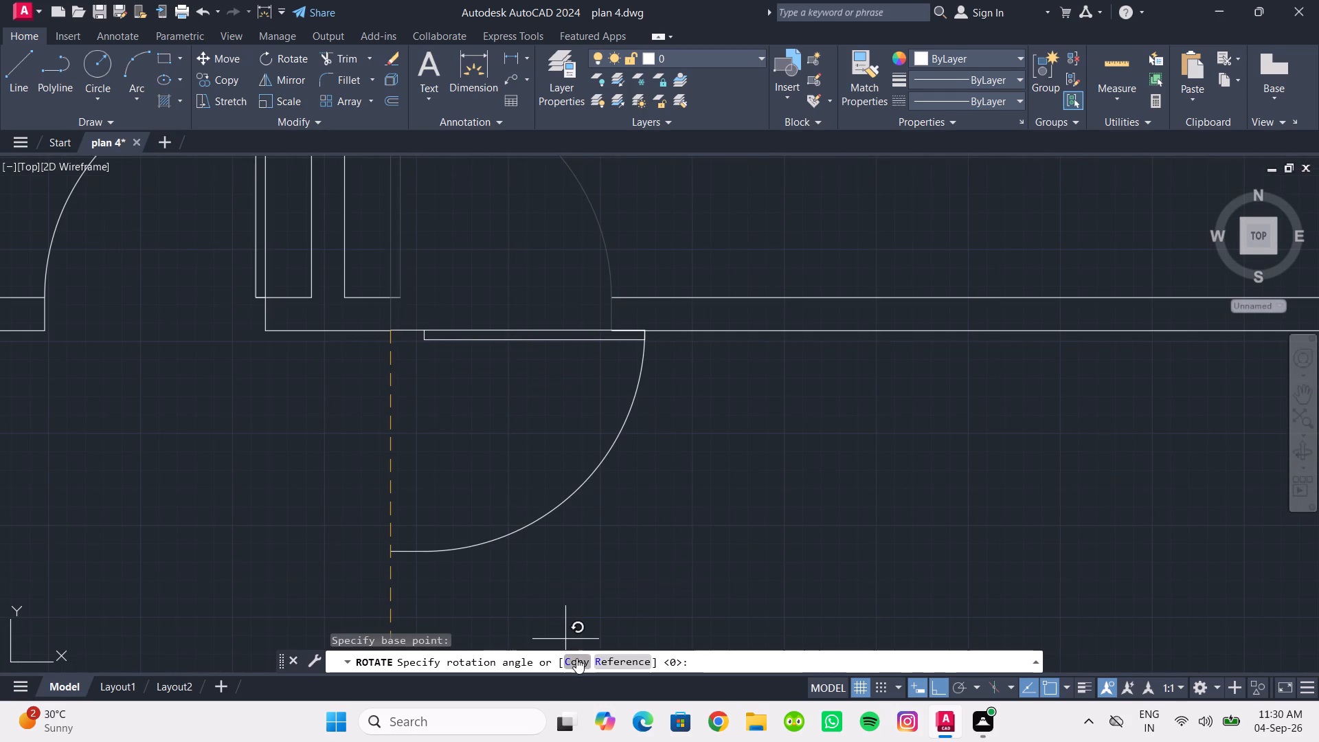
pyautogui.click(576, 658)
pyautogui.moveTo(473, 377); pyautogui.dragTo(521, 518, button='middle')
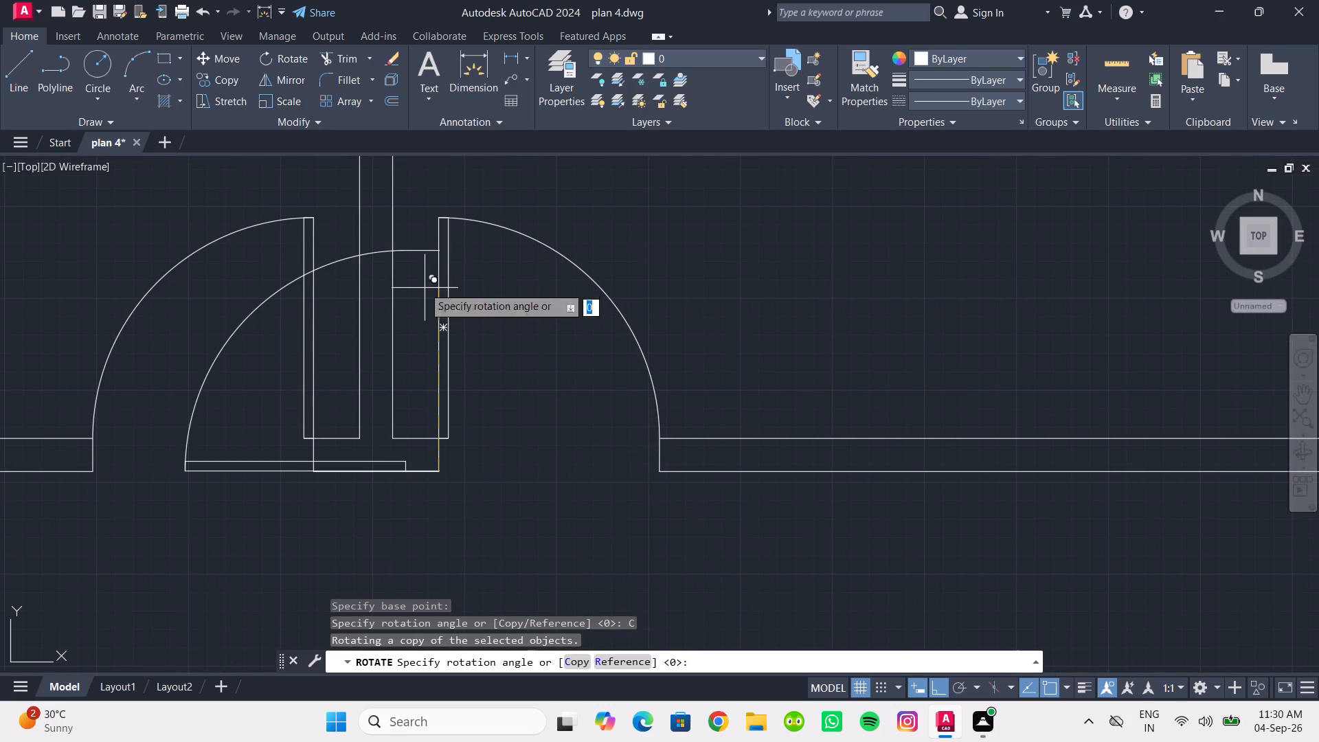
pyautogui.click(489, 532)
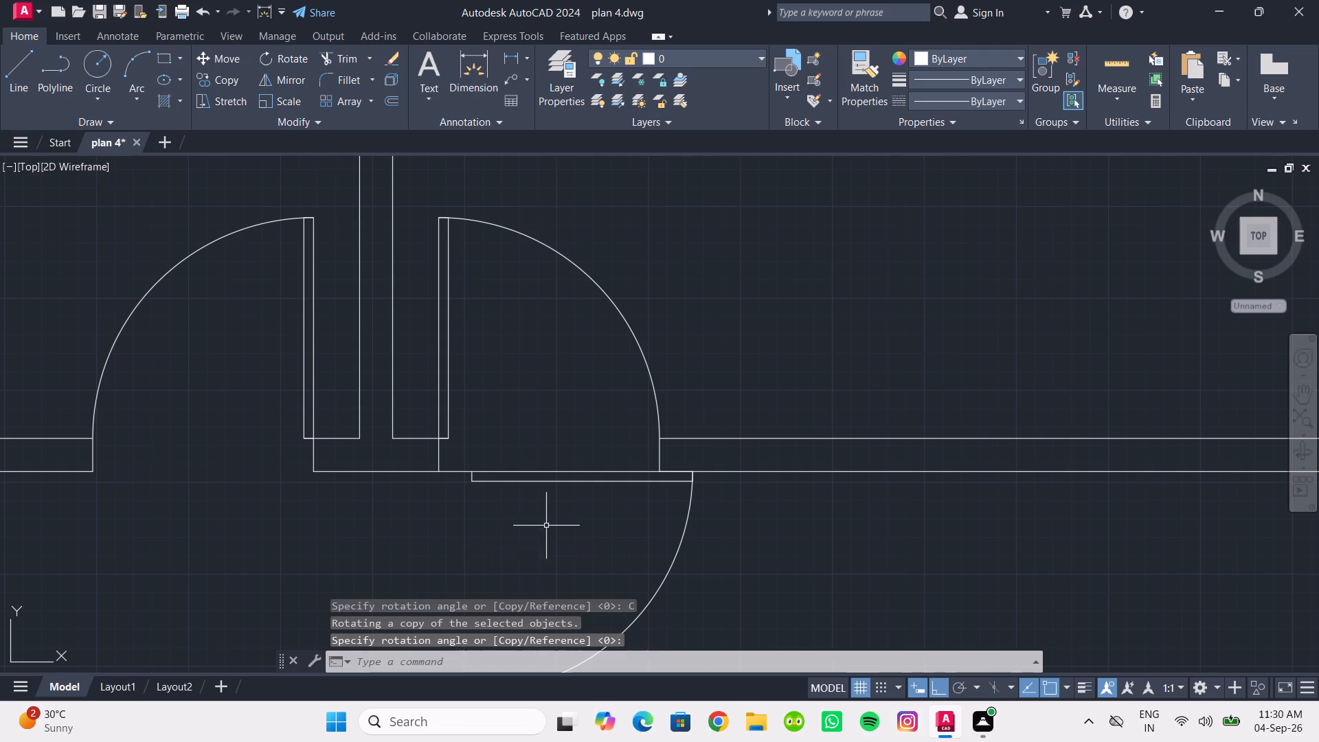
# Move the rotated door copy by its hinge jamb's end to the upper east room's inner northeast corner, on the small northeast room's west wall.
pyautogui.moveTo(546, 525); pyautogui.dragTo(533, 508)
pyautogui.click(510, 449)
pyautogui.click(221, 61)
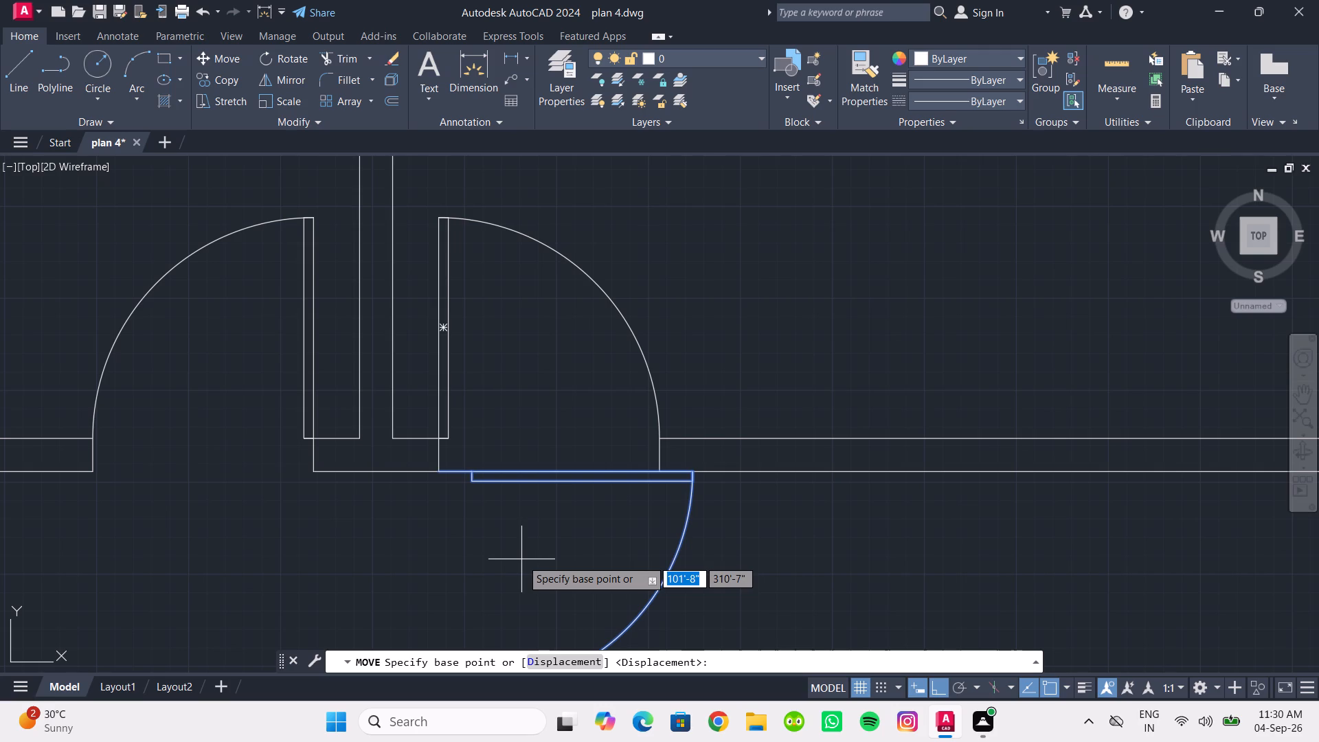
pyautogui.click(438, 476)
pyautogui.scroll(-3, 703, 372)
pyautogui.moveTo(703, 372); pyautogui.dragTo(545, 530, button='middle')
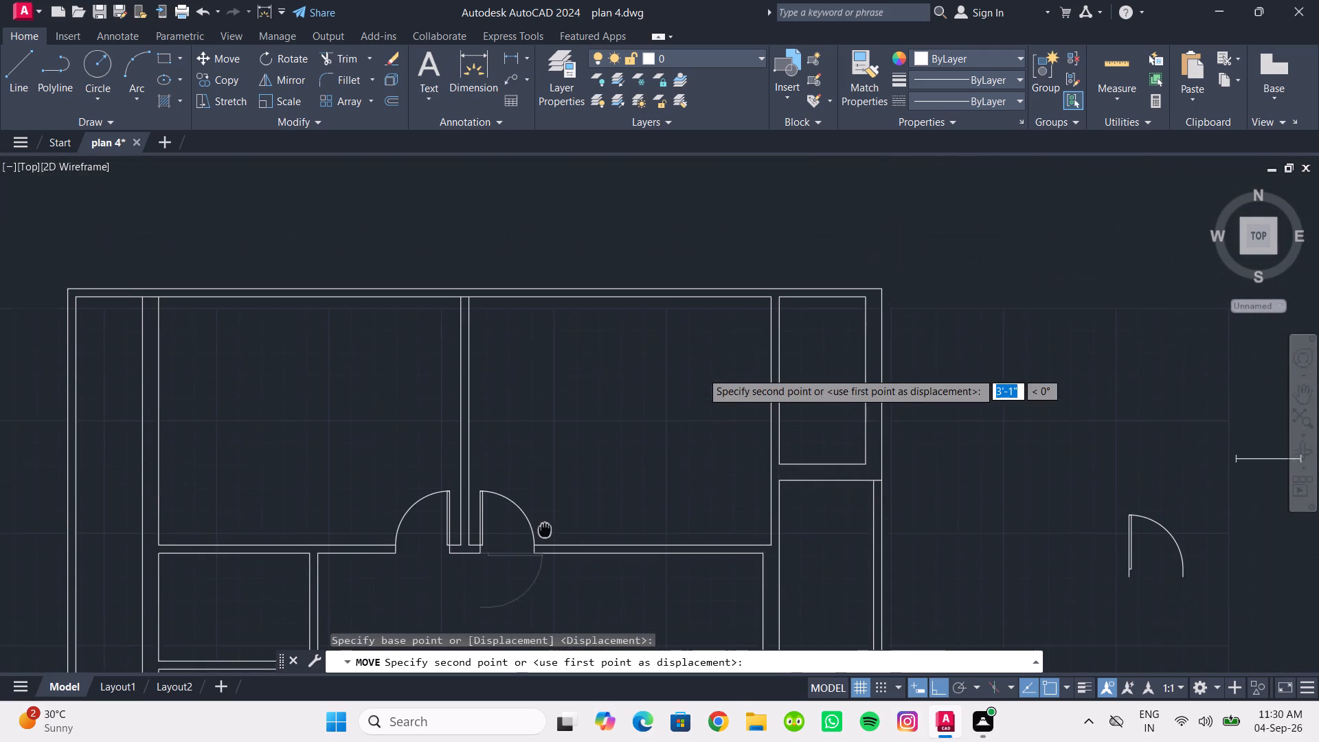
pyautogui.moveTo(545, 530); pyautogui.dragTo(545, 552, button='middle')
pyautogui.middleClick(545, 553)
pyautogui.moveTo(716, 481); pyautogui.dragTo(640, 610, button='middle')
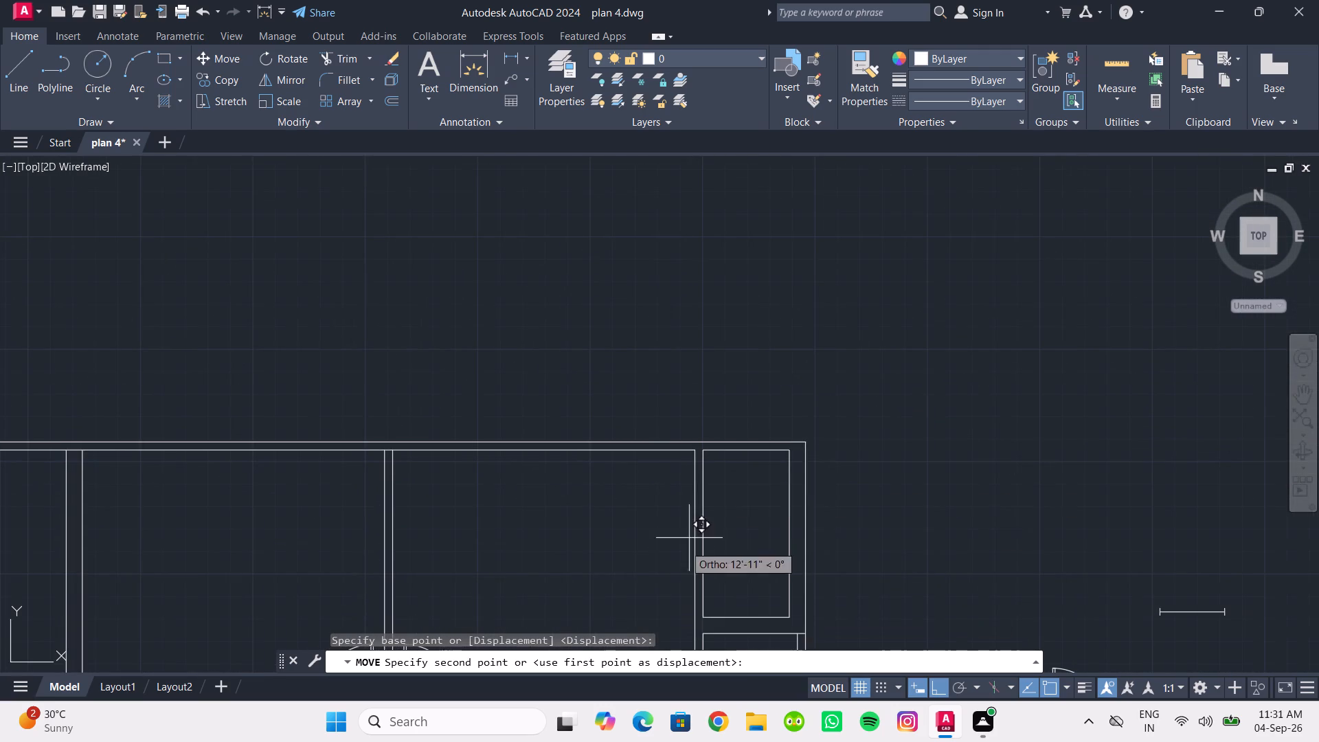
pyautogui.scroll(2, 708, 497)
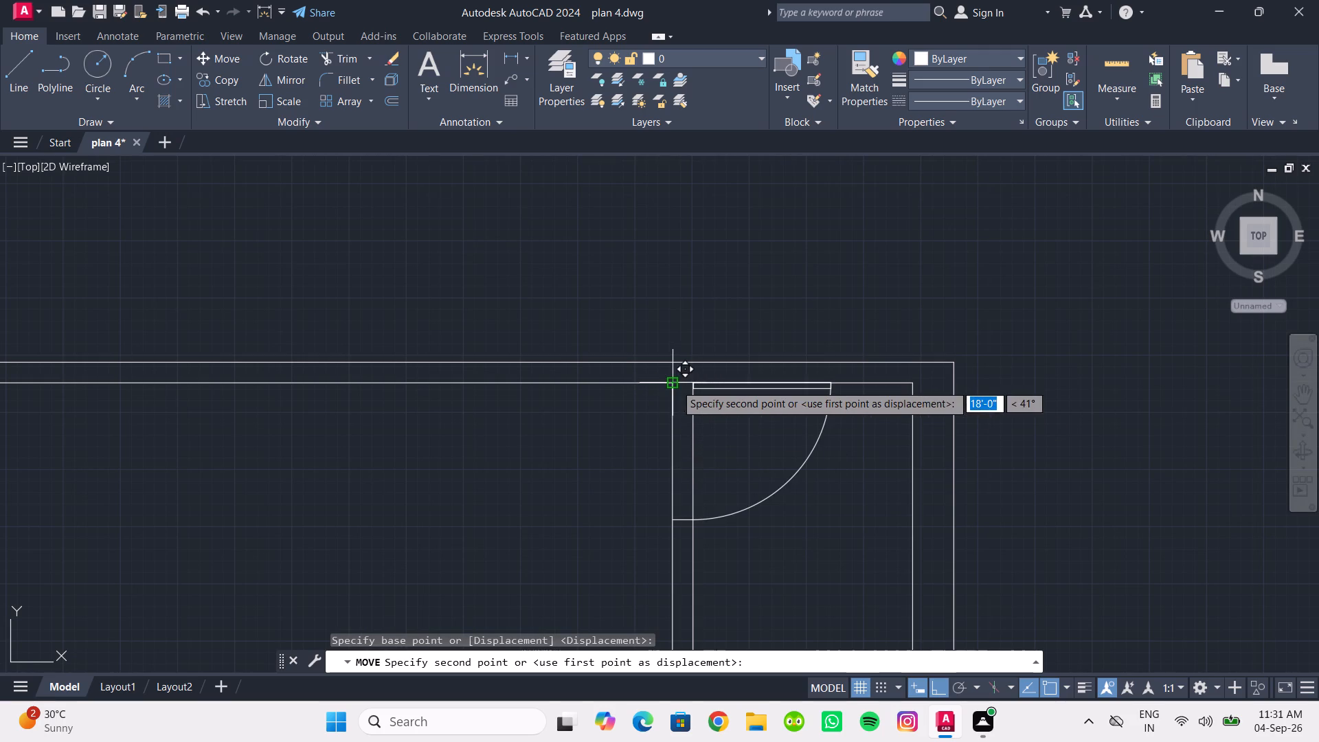
pyautogui.click(675, 384)
# Move that door 6 inches south along the small northeast room's west wall.
pyautogui.moveTo(799, 513); pyautogui.dragTo(776, 502)
pyautogui.click(745, 479)
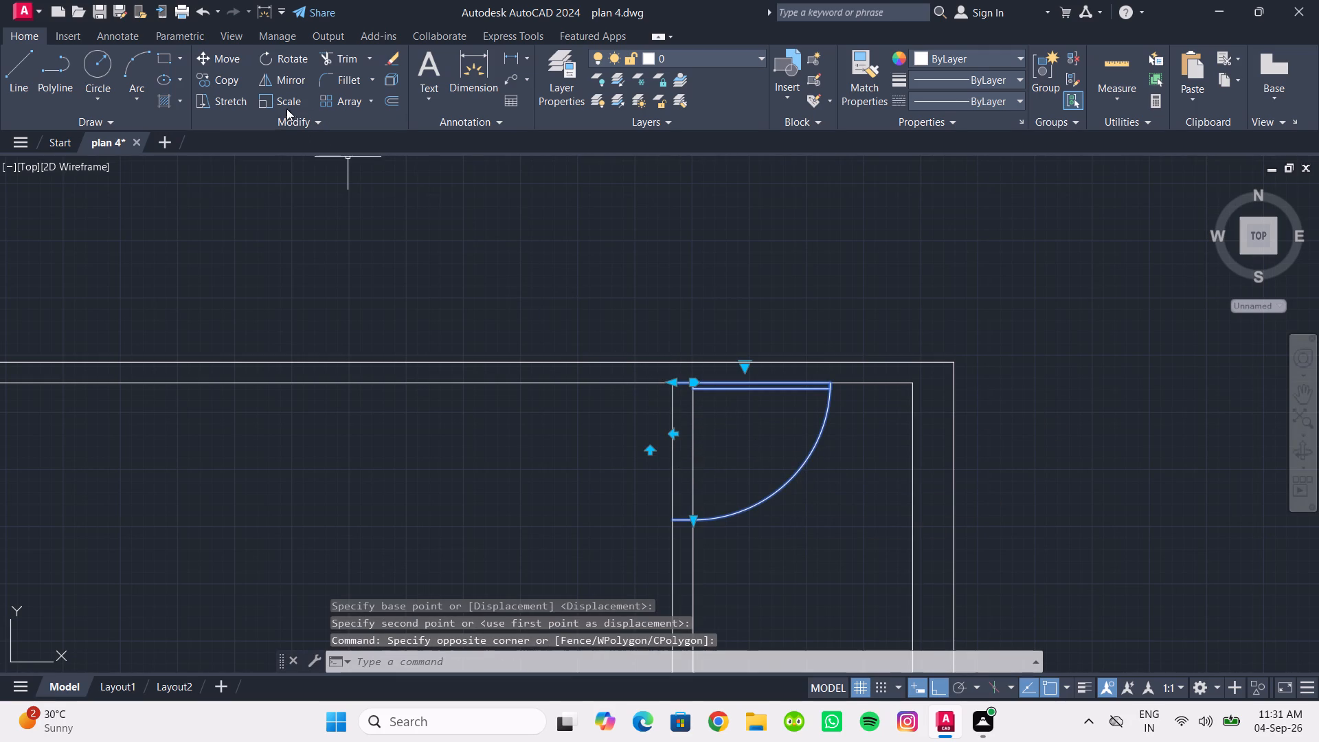
pyautogui.click(223, 56)
pyautogui.scroll(2, 728, 426)
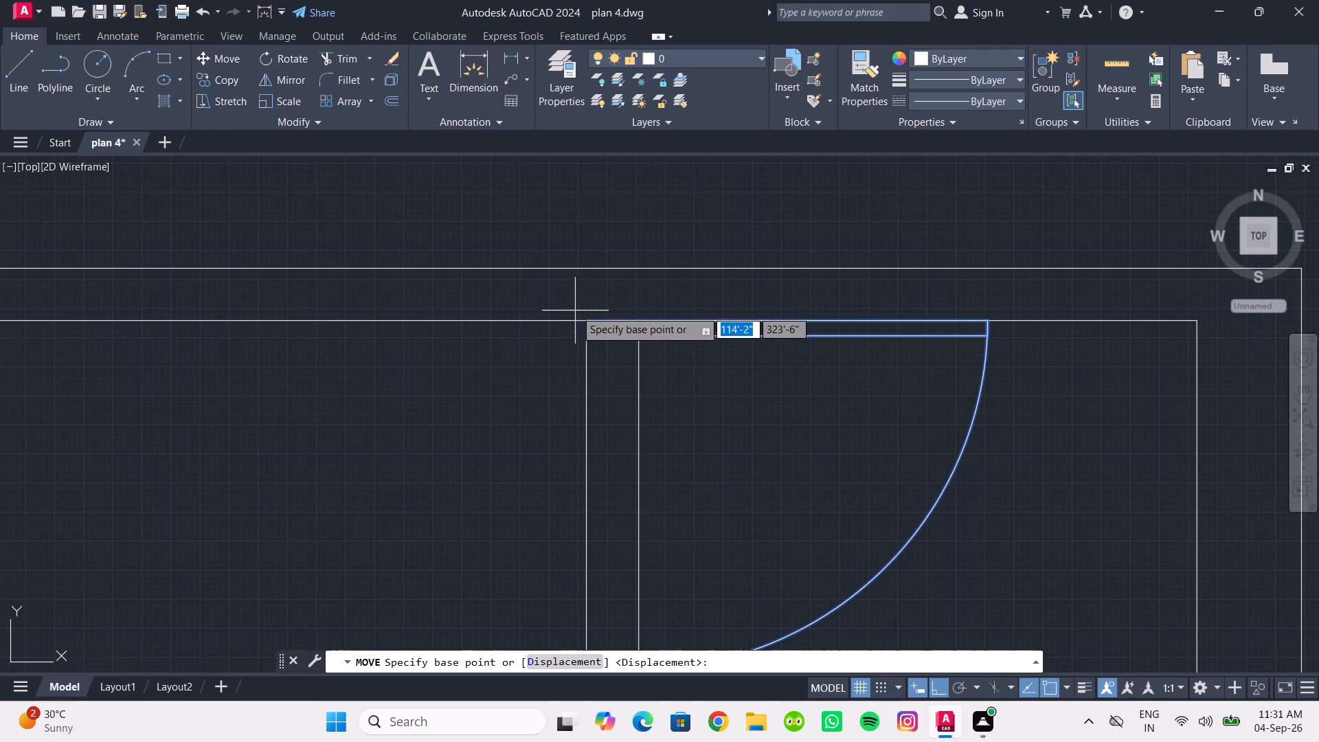
pyautogui.click(591, 322)
pyautogui.press('6')
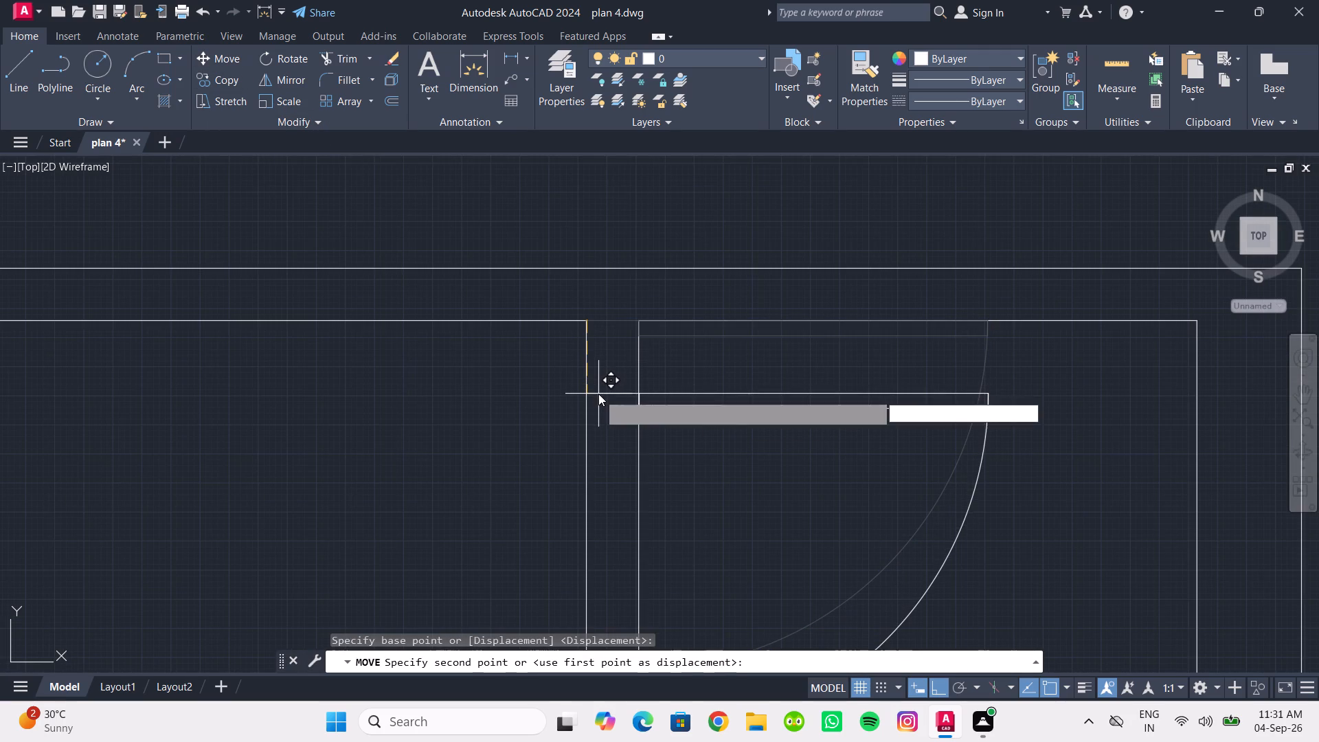
pyautogui.press('Return')
pyautogui.press('Escape')
# Trim both lines of the small northeast room's west wall out of the new door opening.
pyautogui.write('tr')
pyautogui.press('Return')
pyautogui.moveTo(717, 474); pyautogui.dragTo(569, 503)
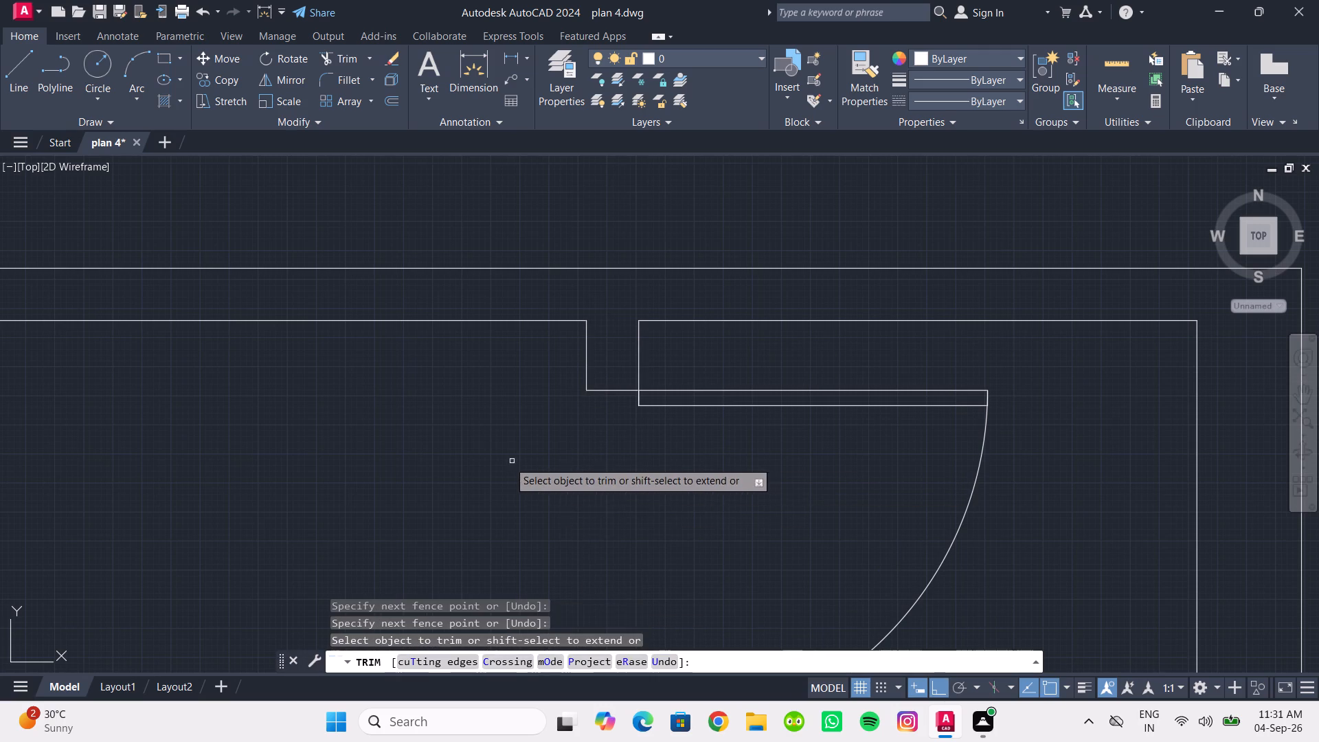
pyautogui.scroll(-4, 506, 462)
pyautogui.moveTo(506, 467); pyautogui.dragTo(597, 418, button='middle')
pyautogui.hotkey('ctrl', 'z')
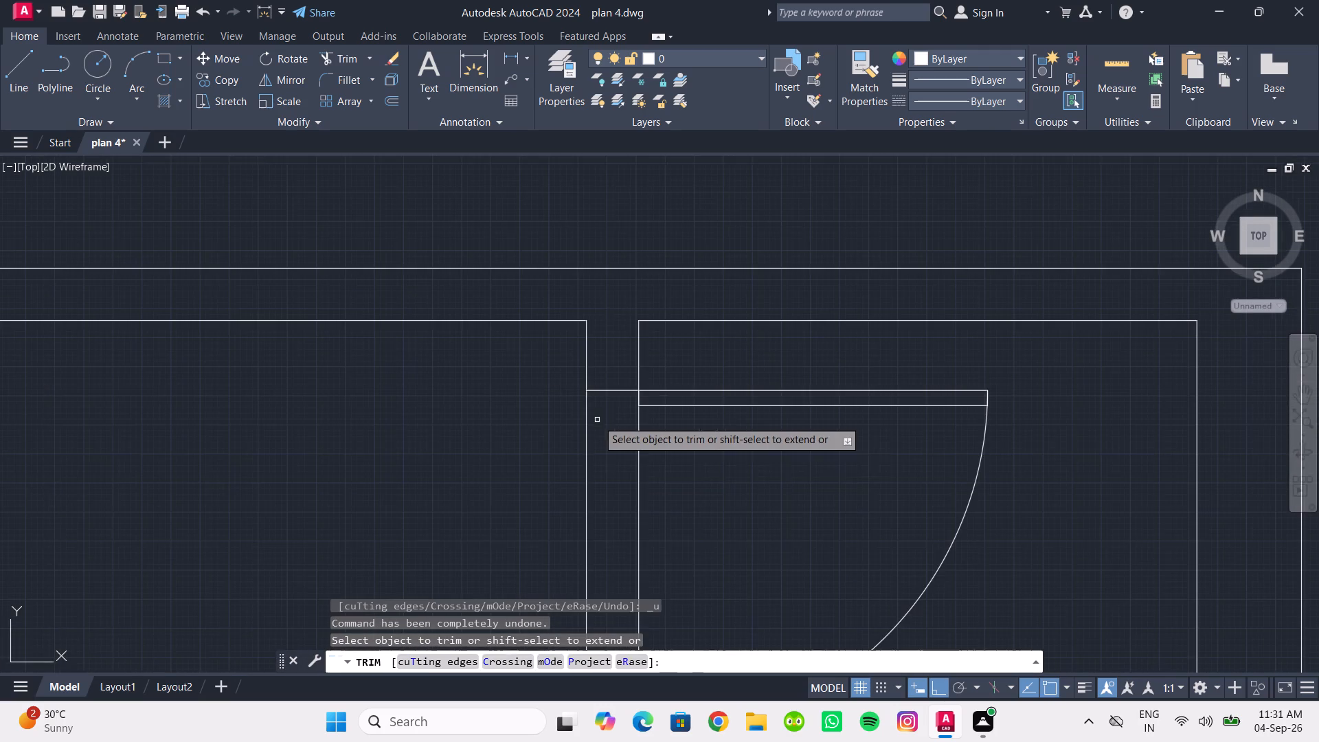
pyautogui.moveTo(624, 449); pyautogui.dragTo(579, 322, button='middle')
pyautogui.click(591, 456)
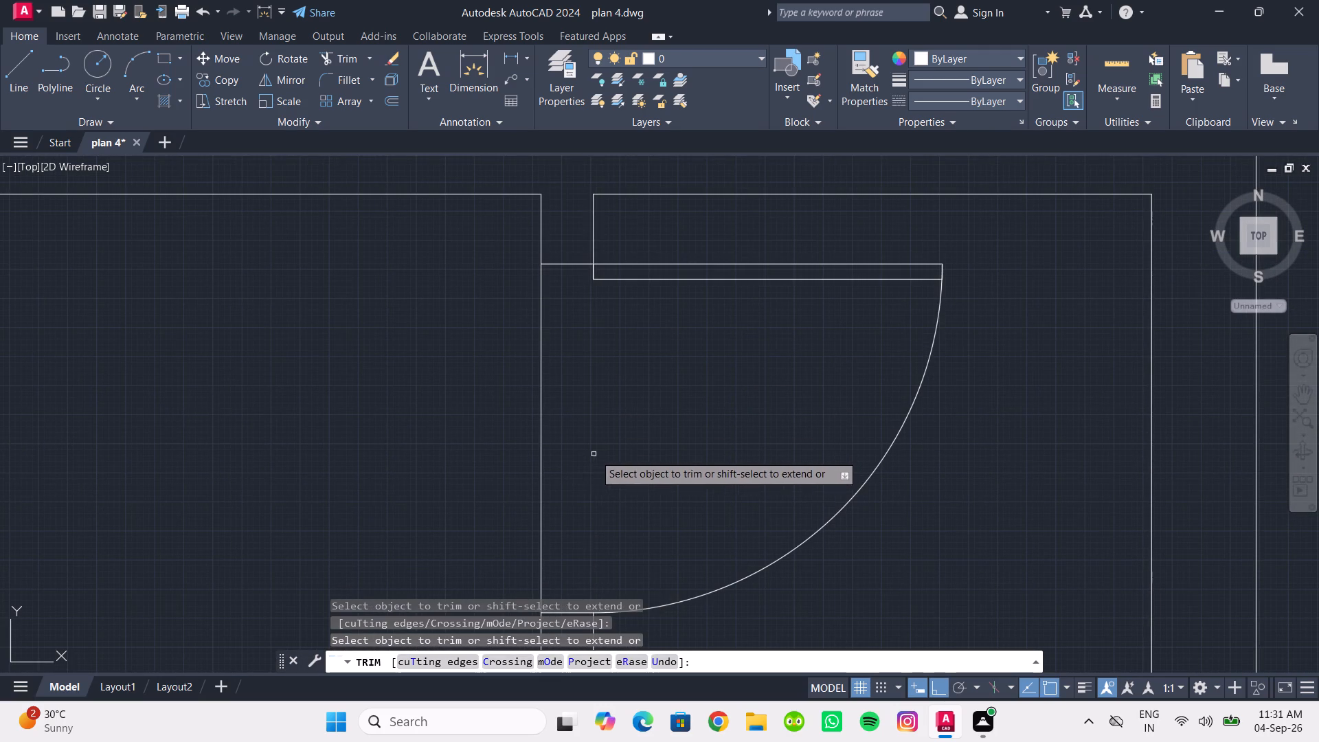
pyautogui.scroll(-2, 561, 478)
pyautogui.moveTo(561, 478); pyautogui.dragTo(557, 462, button='middle')
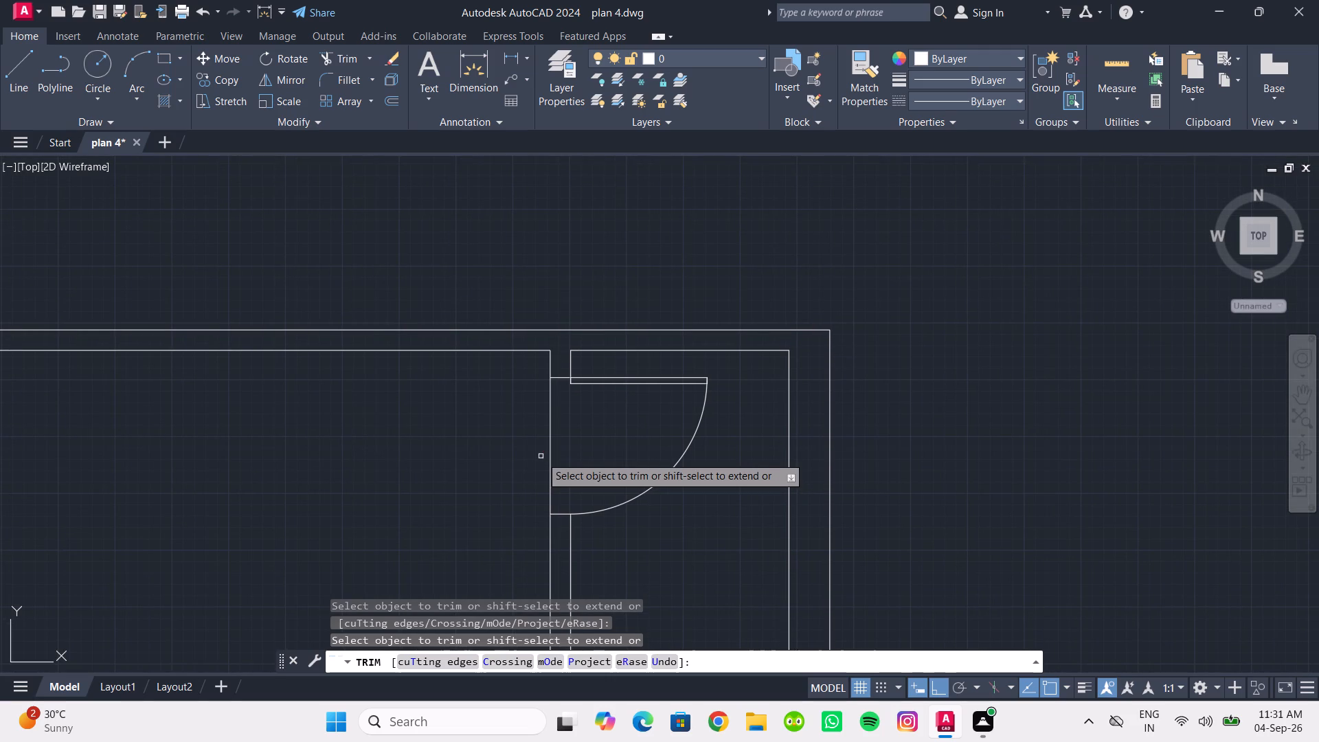
pyautogui.moveTo(555, 457); pyautogui.dragTo(533, 456)
pyautogui.scroll(-3, 567, 457)
pyautogui.moveTo(566, 454); pyautogui.dragTo(564, 454, button='middle')
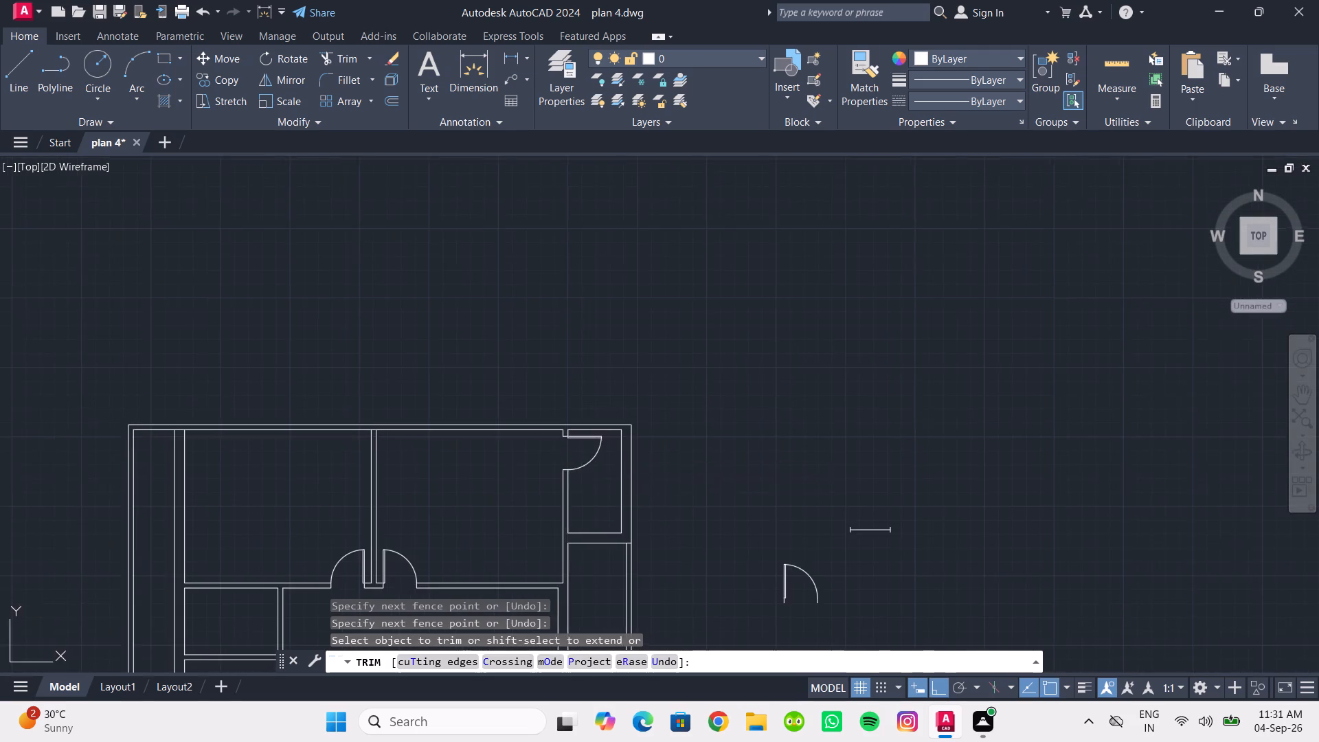
pyautogui.moveTo(564, 454); pyautogui.dragTo(541, 398, button='middle')
pyautogui.press('Escape')
# Rotate a copy of the door just west of the upper partition 90° counterclockwise about its hinge jamb's lower end.
pyautogui.scroll(-1, 460, 461)
pyautogui.moveTo(460, 461); pyautogui.dragTo(478, 398, button='middle')
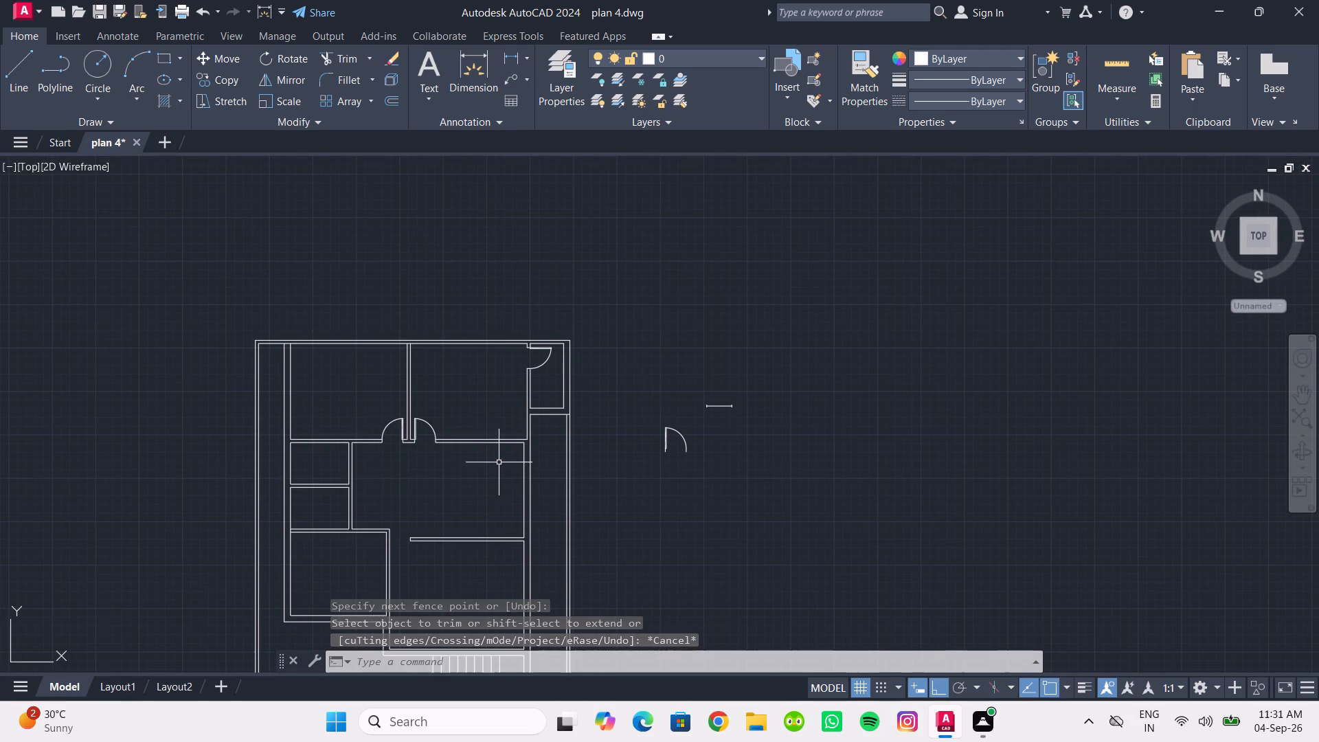
pyautogui.scroll(1, 477, 447)
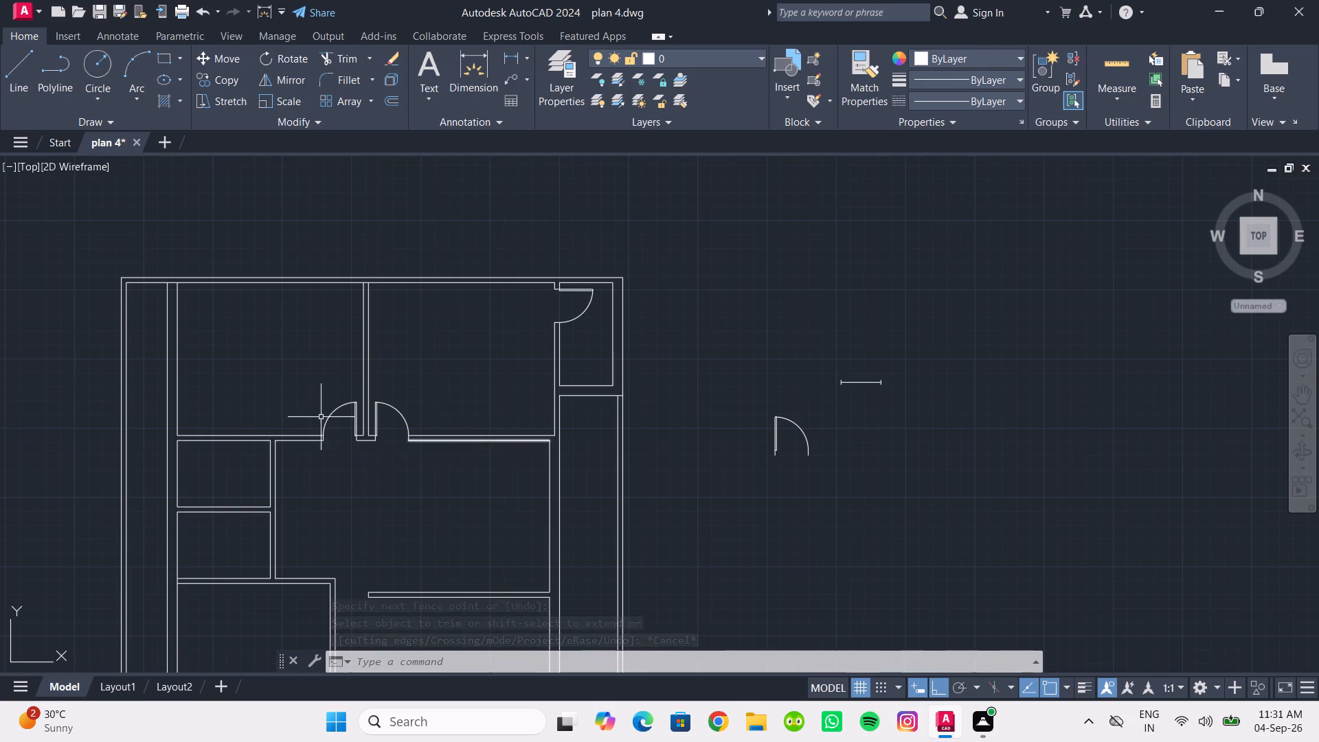
pyautogui.moveTo(341, 425); pyautogui.dragTo(320, 413)
pyautogui.click(300, 391)
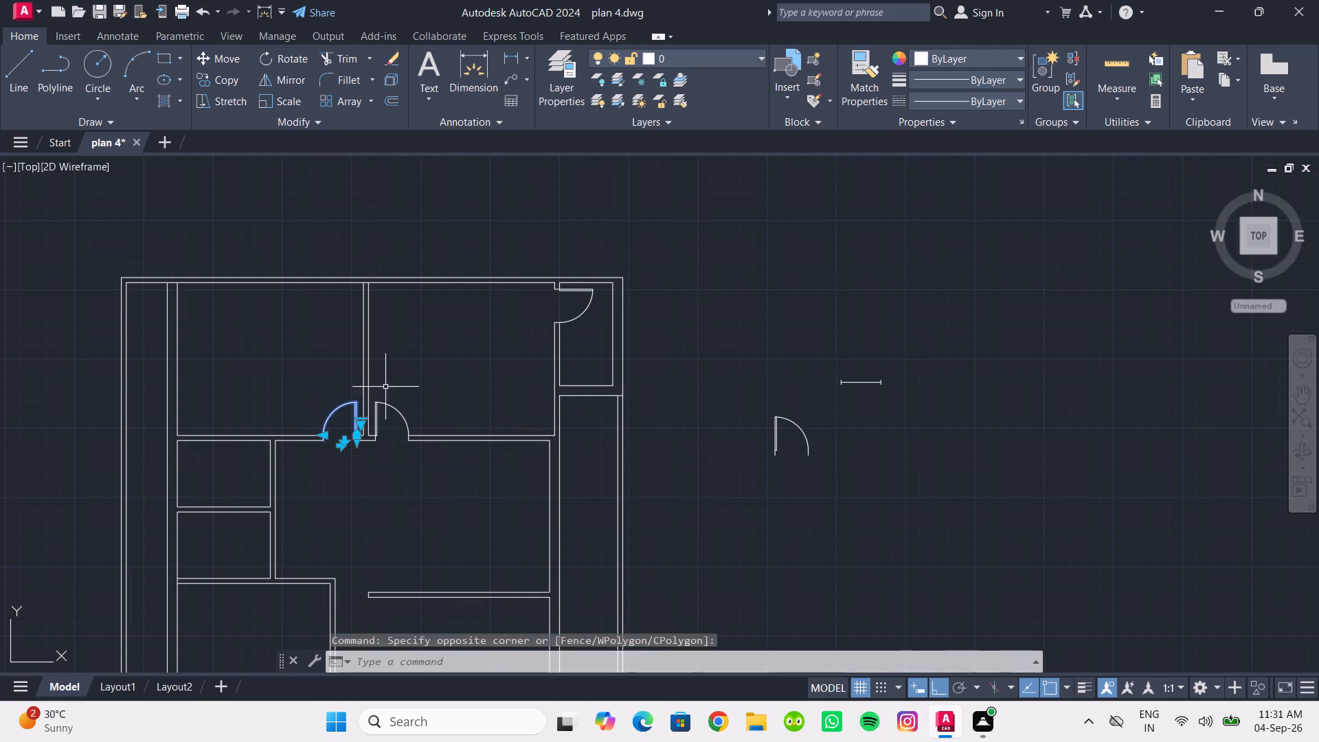
pyautogui.click(270, 67)
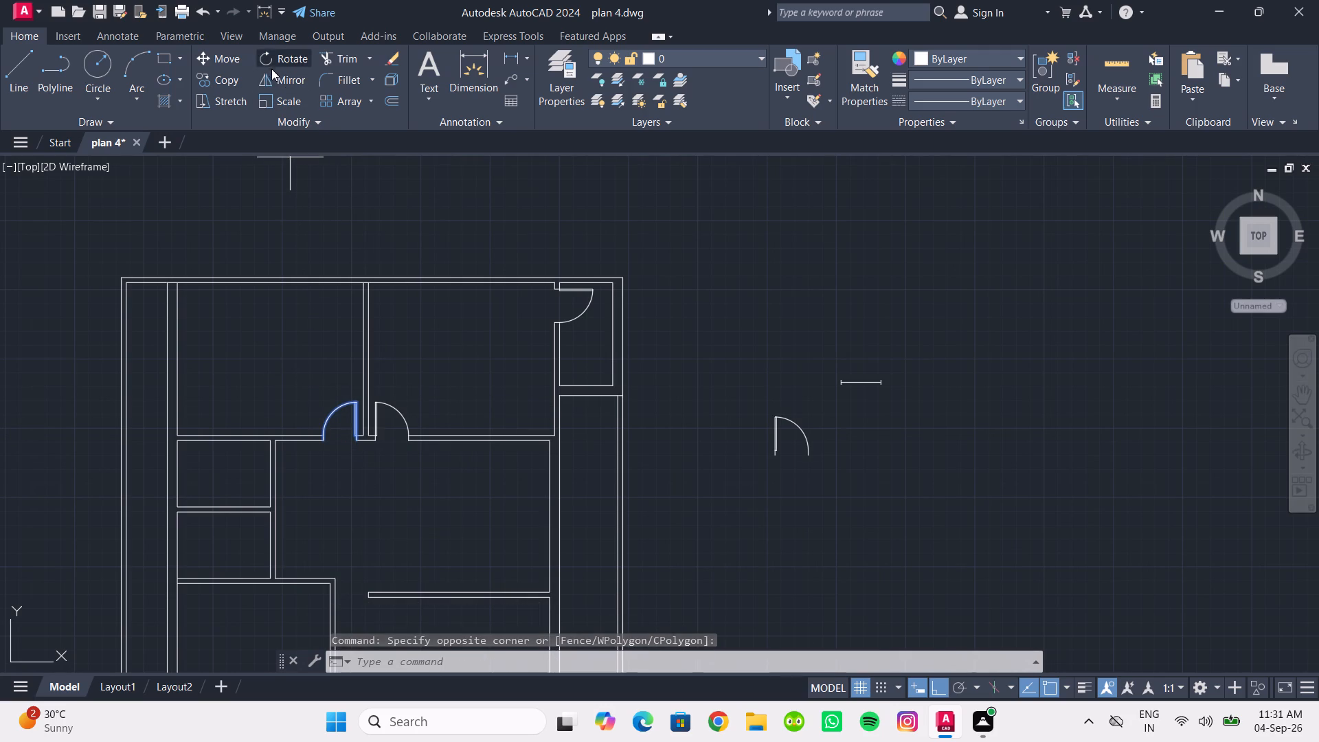
pyautogui.scroll(4, 324, 450)
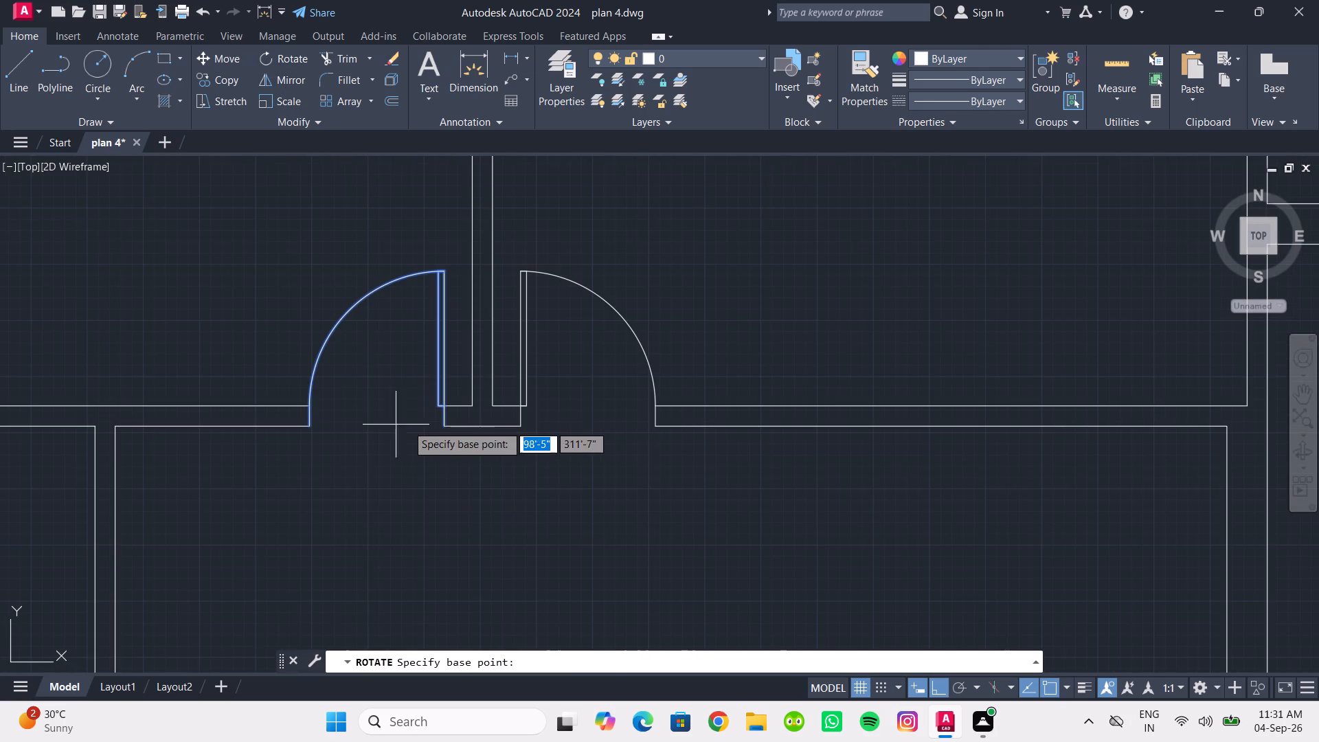
pyautogui.click(441, 425)
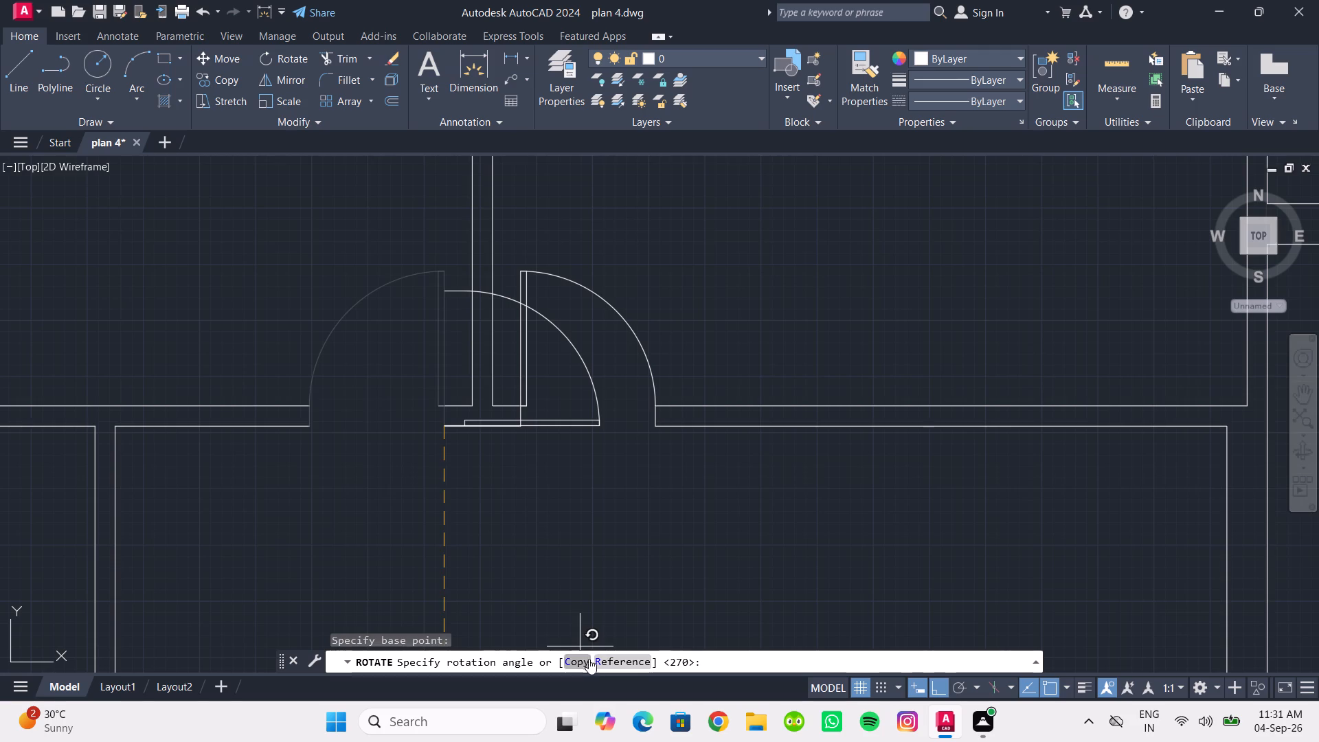
pyautogui.click(580, 659)
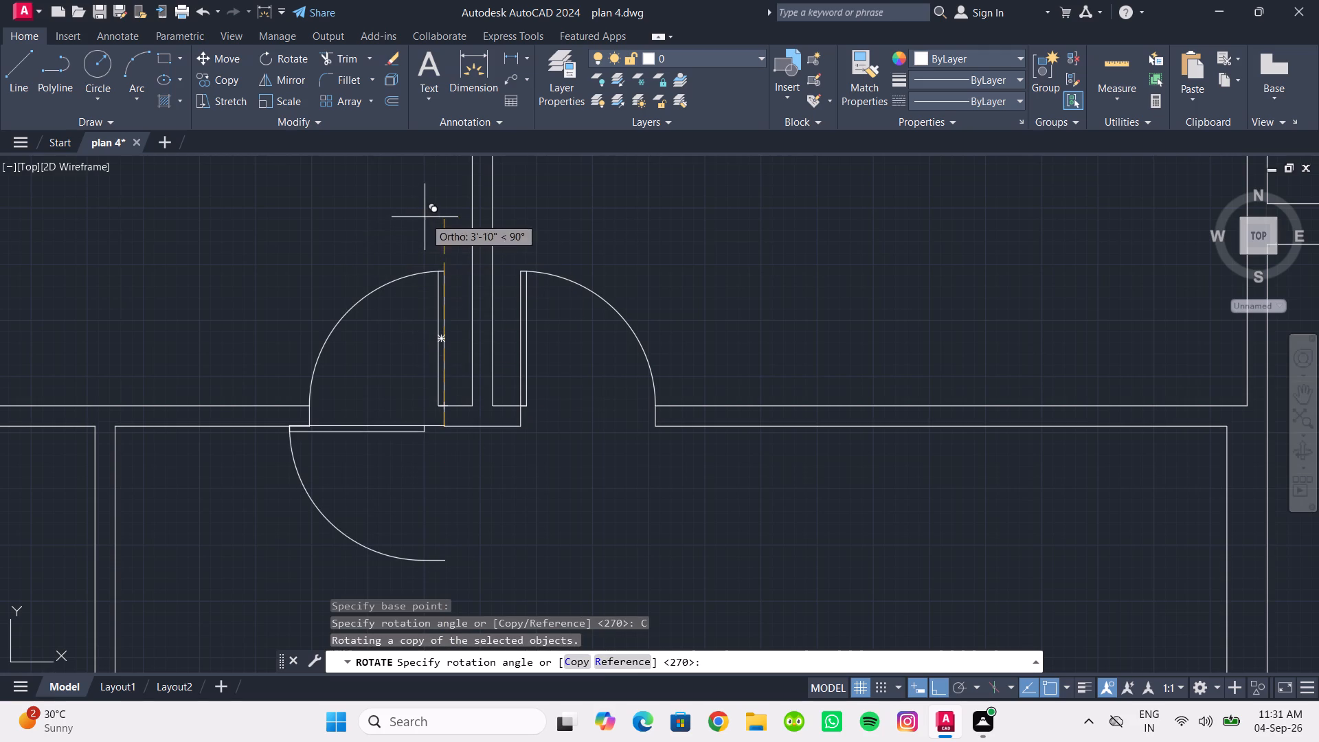
pyautogui.click(425, 217)
# Move the rotated copy by its hinge jamb's end onto the east line of the central room's east wall, level with the room's north edge.
pyautogui.moveTo(448, 565); pyautogui.dragTo(422, 554)
pyautogui.click(252, 537)
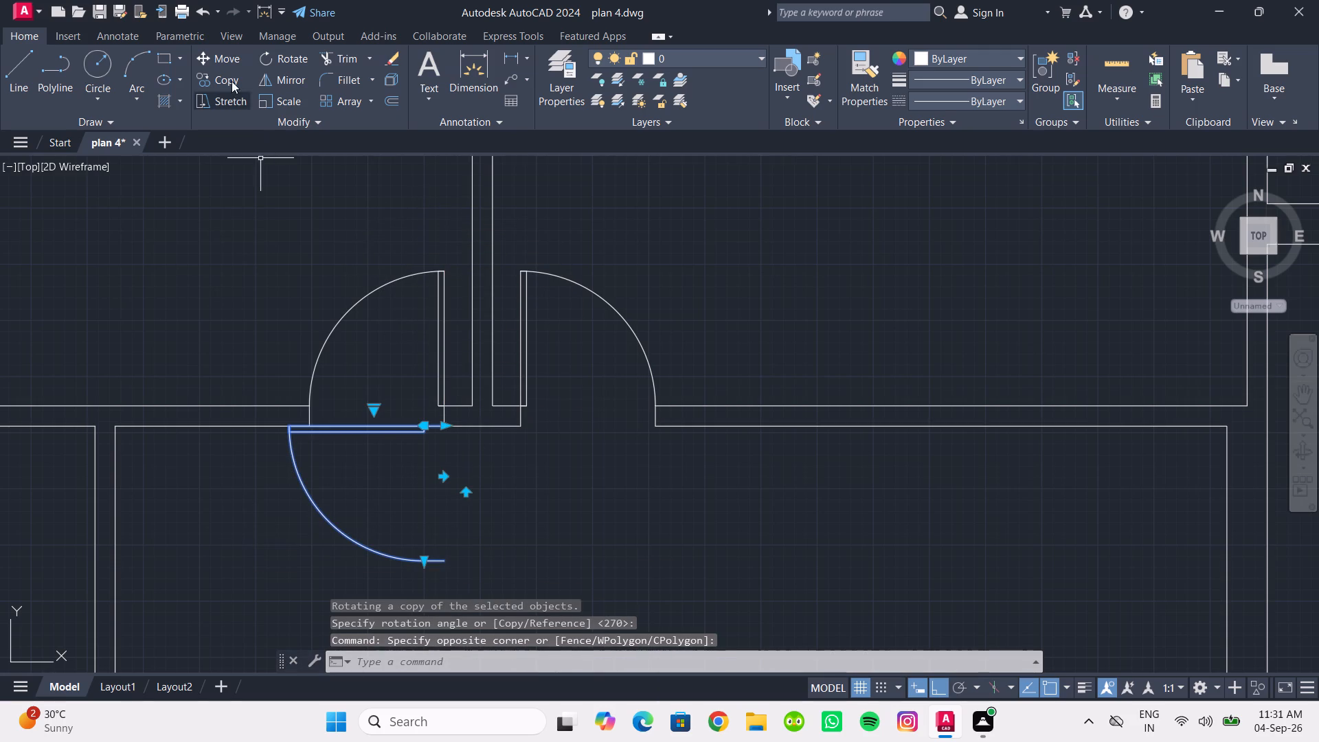
pyautogui.click(216, 55)
pyautogui.scroll(2, 453, 418)
pyautogui.click(427, 442)
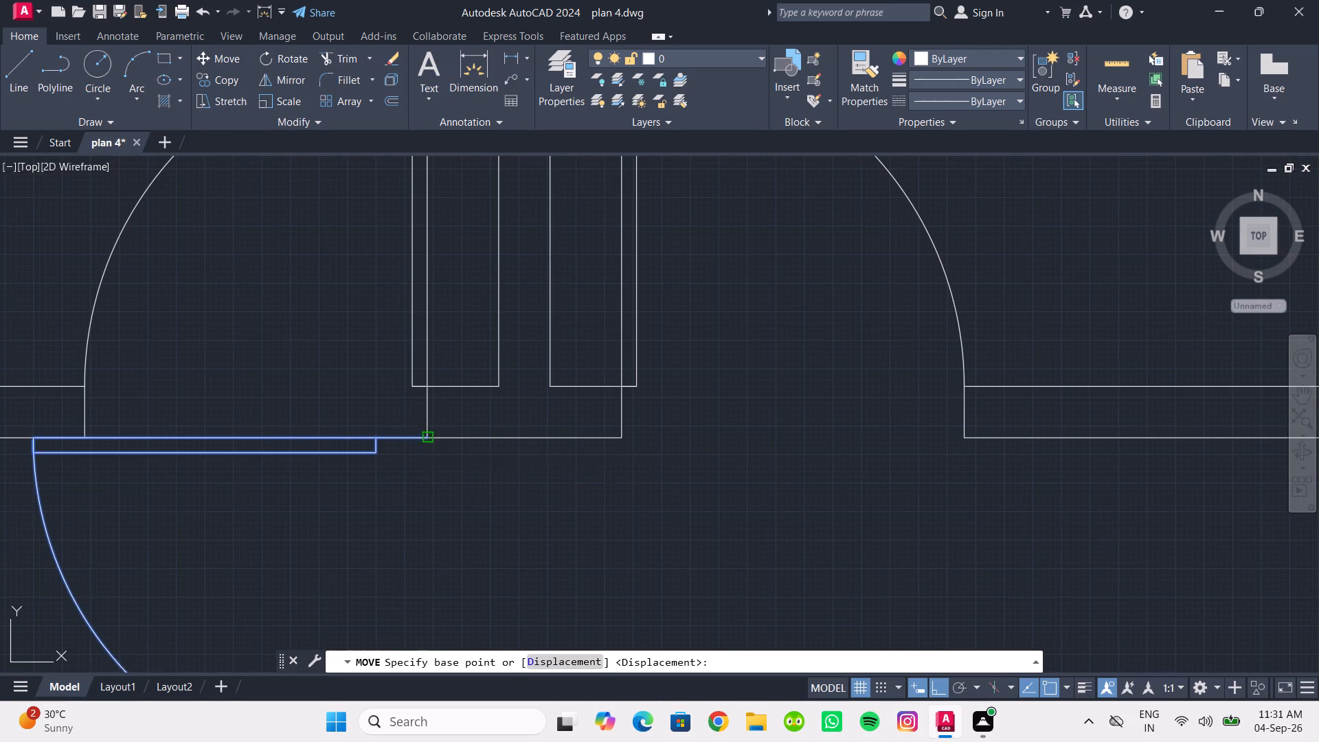
pyautogui.scroll(-3, 520, 483)
pyautogui.moveTo(520, 483); pyautogui.dragTo(326, 441, button='middle')
pyautogui.scroll(1, 520, 483)
pyautogui.moveTo(673, 480); pyautogui.dragTo(488, 480, button='middle')
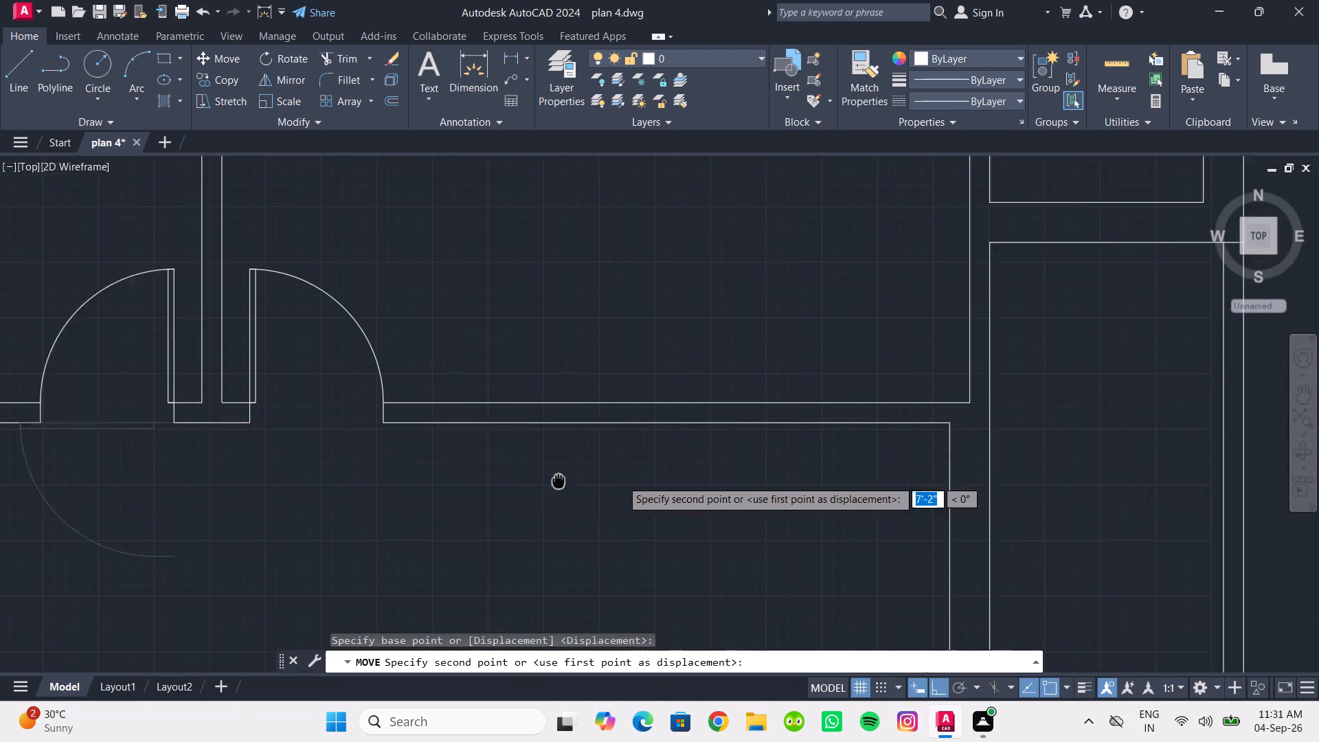
pyautogui.moveTo(488, 480); pyautogui.dragTo(273, 480, button='middle')
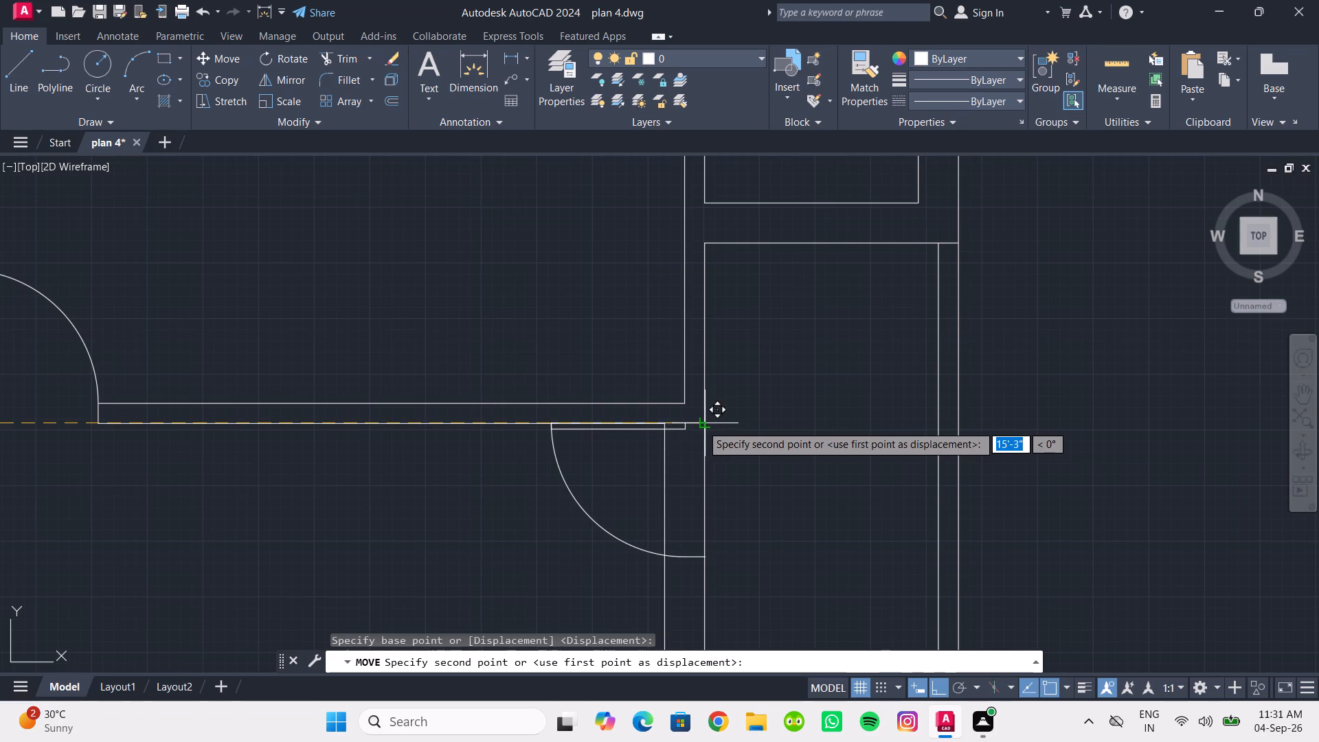
pyautogui.click(701, 425)
# Move that door 6 inches south along the central room's east wall.
pyautogui.scroll(-2, 710, 456)
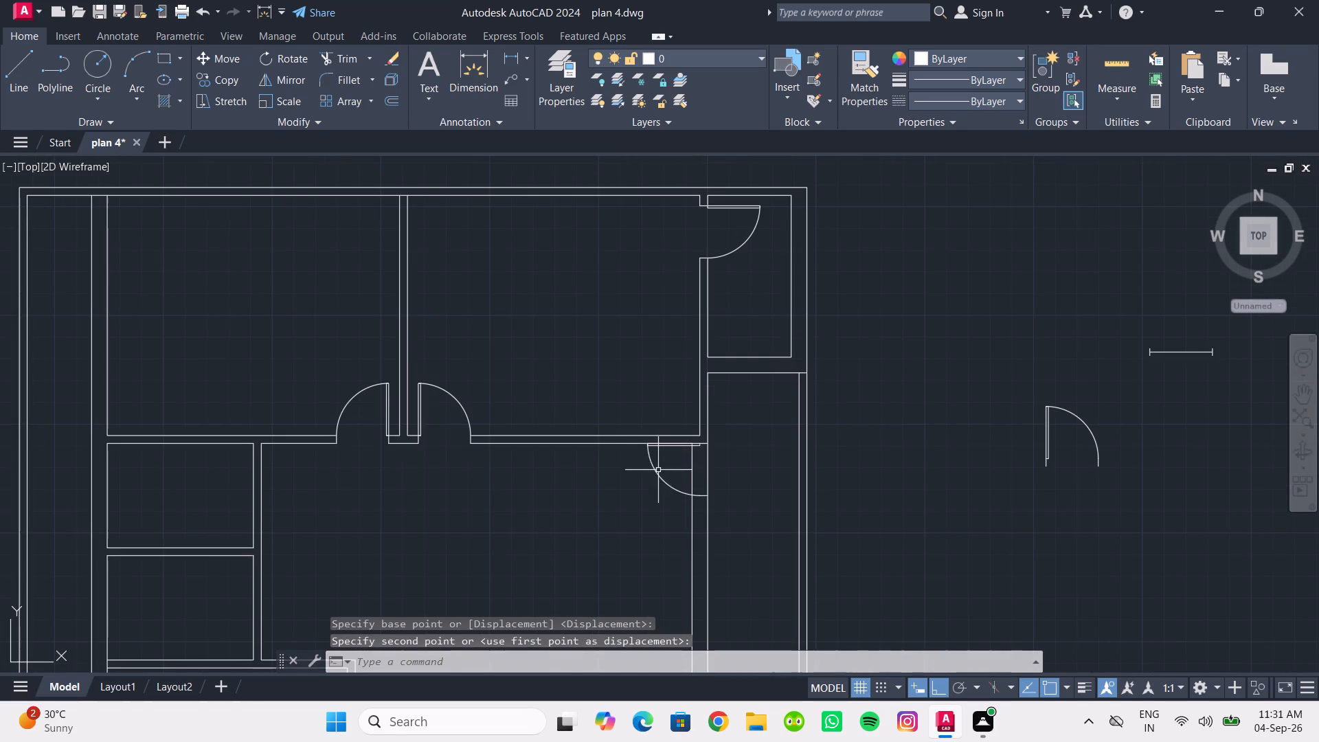
pyautogui.moveTo(666, 469); pyautogui.dragTo(659, 467)
pyautogui.click(640, 466)
pyautogui.click(218, 65)
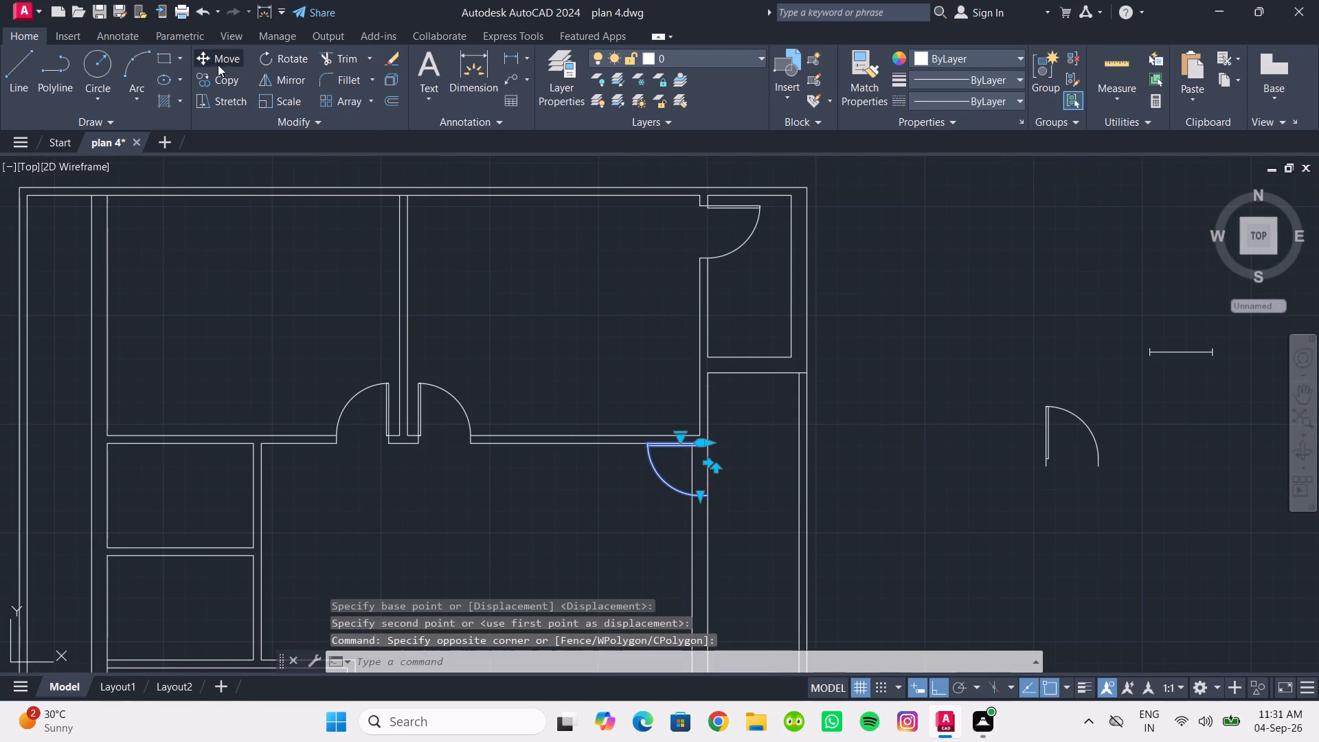
pyautogui.scroll(2, 699, 479)
pyautogui.moveTo(692, 475); pyautogui.dragTo(574, 451, button='middle')
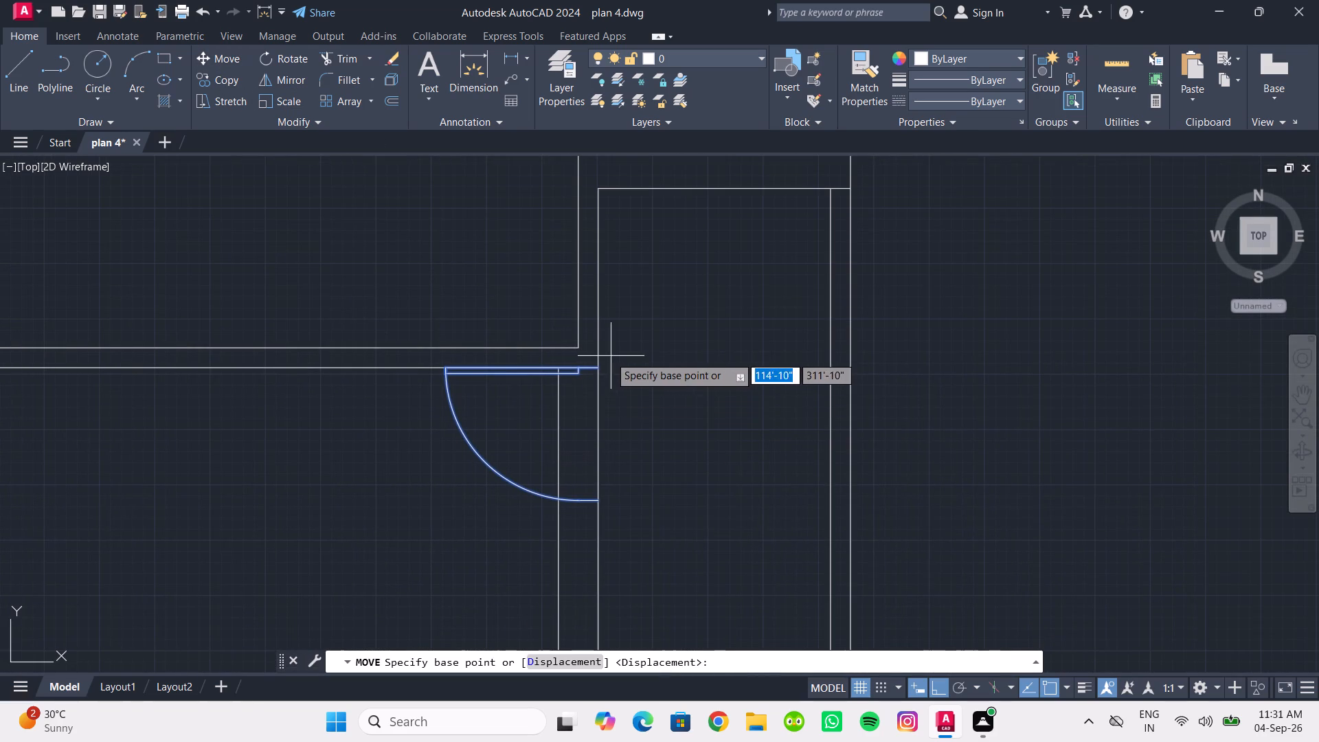
pyautogui.click(600, 367)
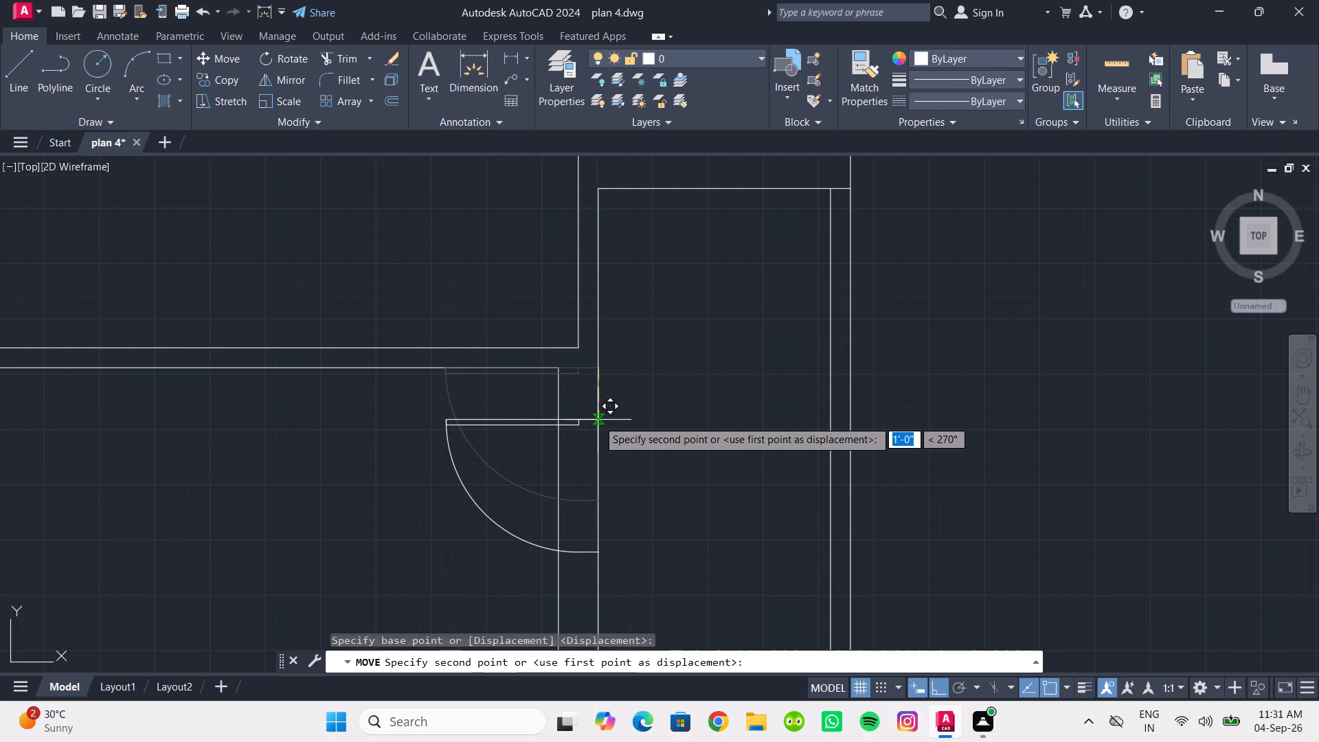
pyautogui.press('6')
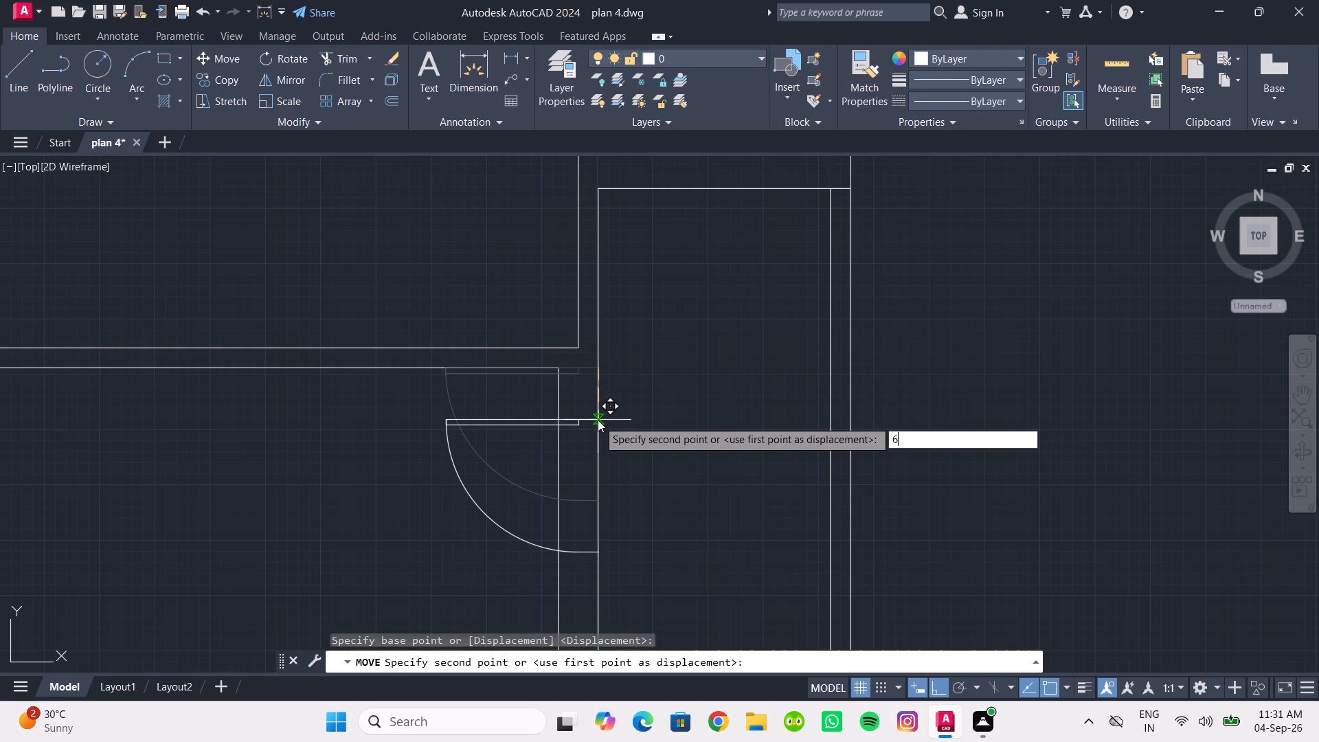
pyautogui.press('Return')
# Trim both lines of the central room's east wall out of the new door opening.
pyautogui.press('t')
pyautogui.press('r')
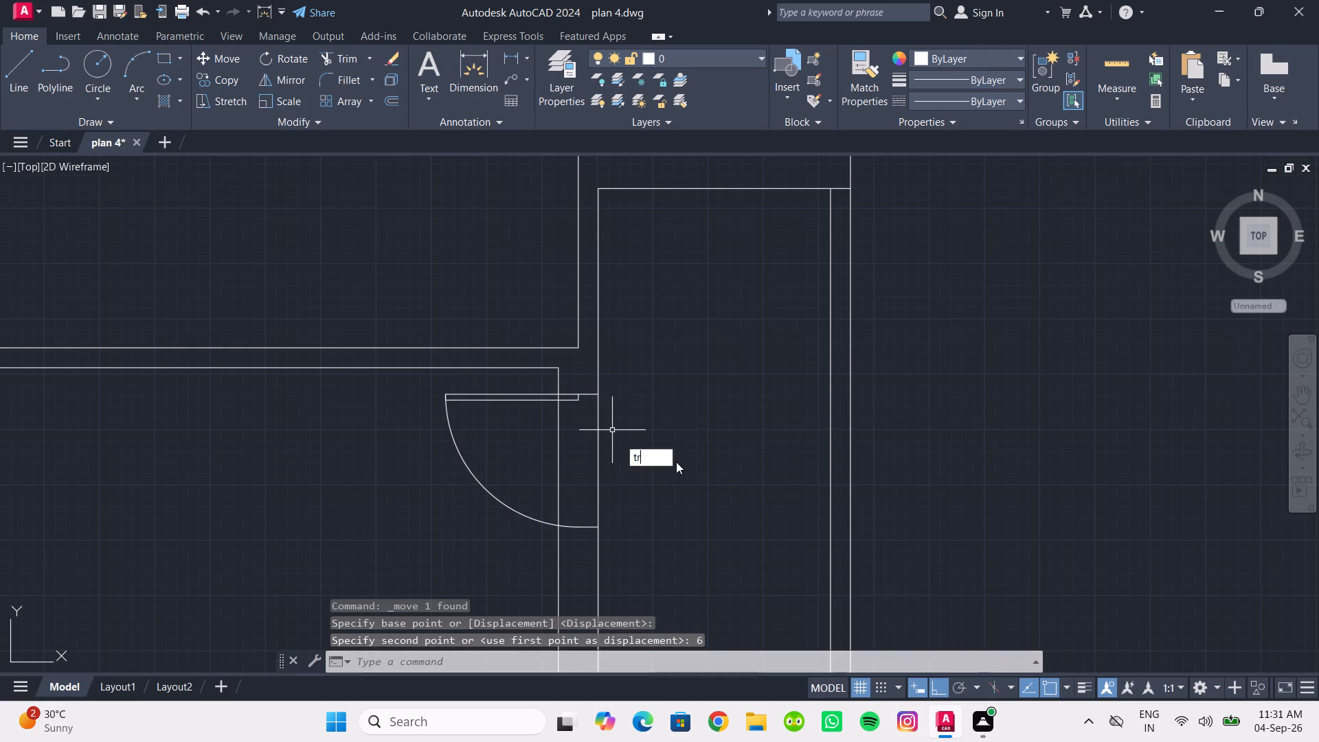
pyautogui.press('Return')
pyautogui.moveTo(625, 455); pyautogui.dragTo(547, 453)
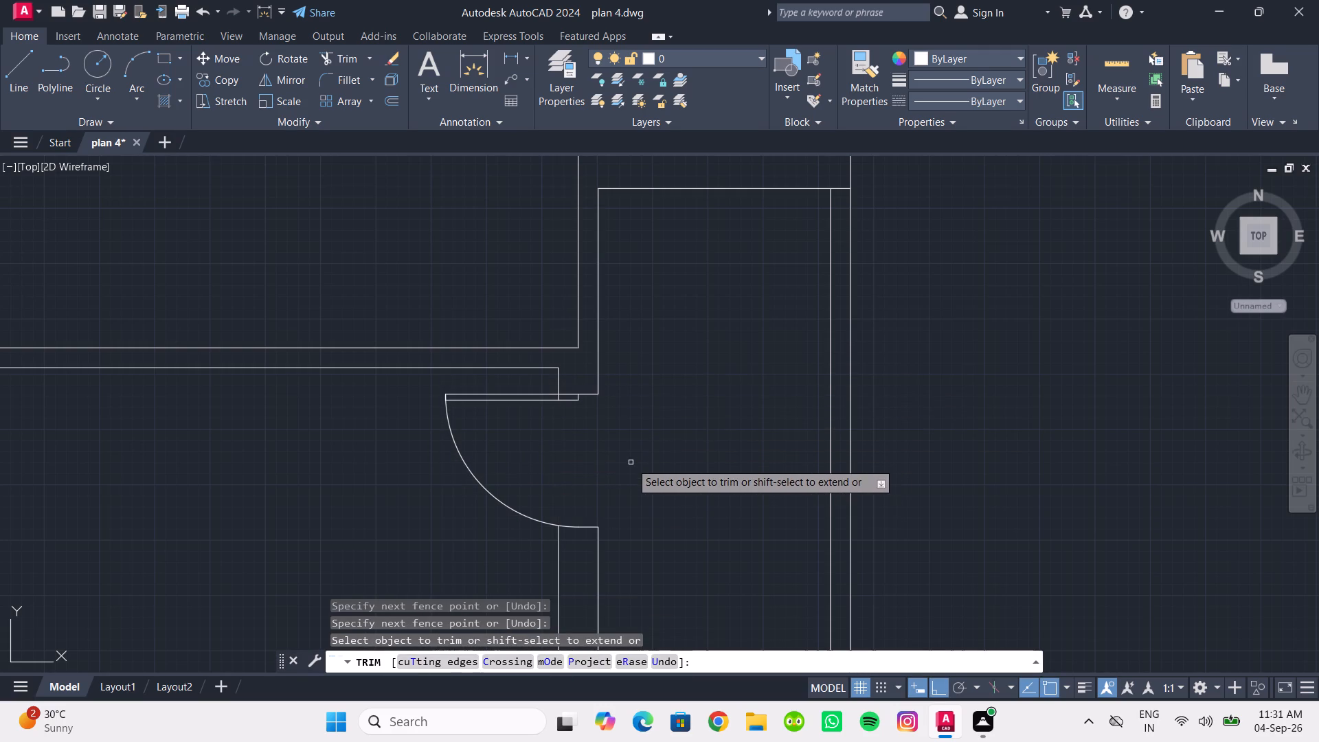
pyautogui.scroll(-3, 666, 469)
pyautogui.moveTo(550, 501); pyautogui.dragTo(605, 453, button='middle')
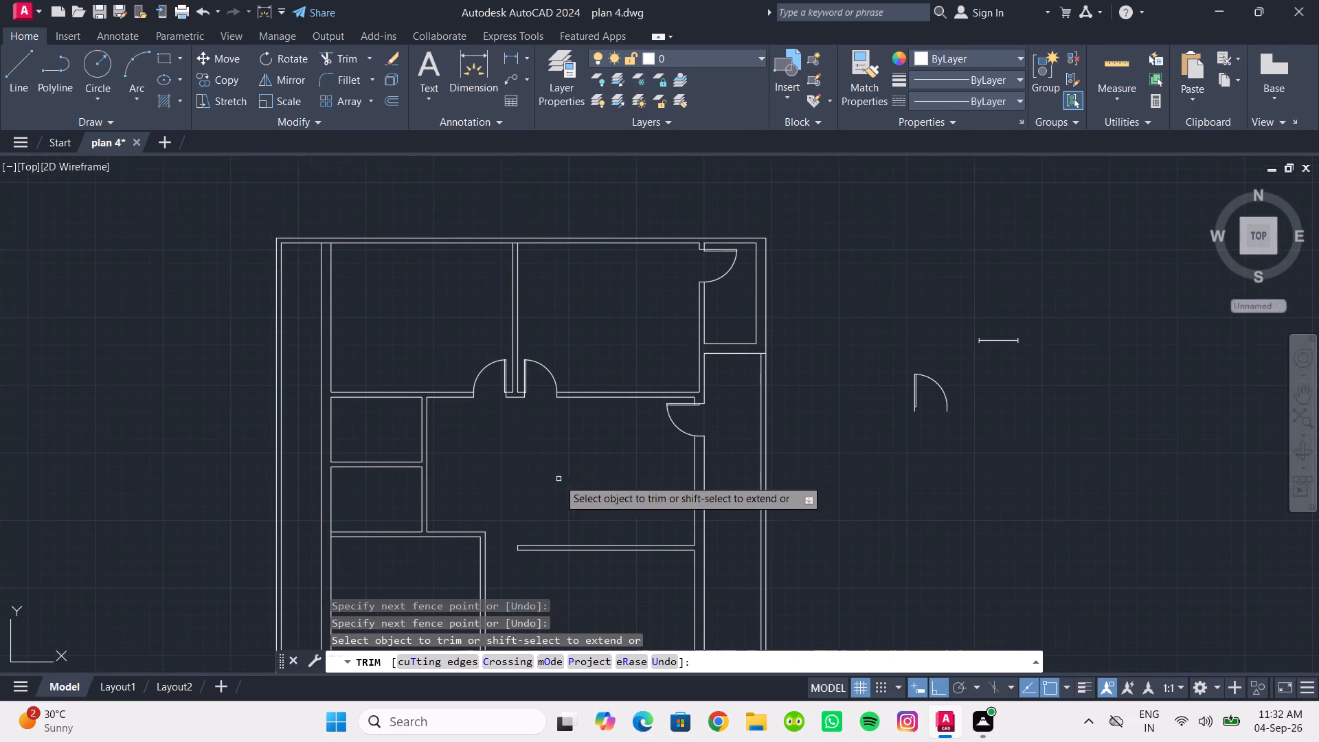
pyautogui.scroll(-1, 559, 479)
pyautogui.moveTo(561, 485); pyautogui.dragTo(728, 444, button='middle')
pyautogui.middleClick(728, 444)
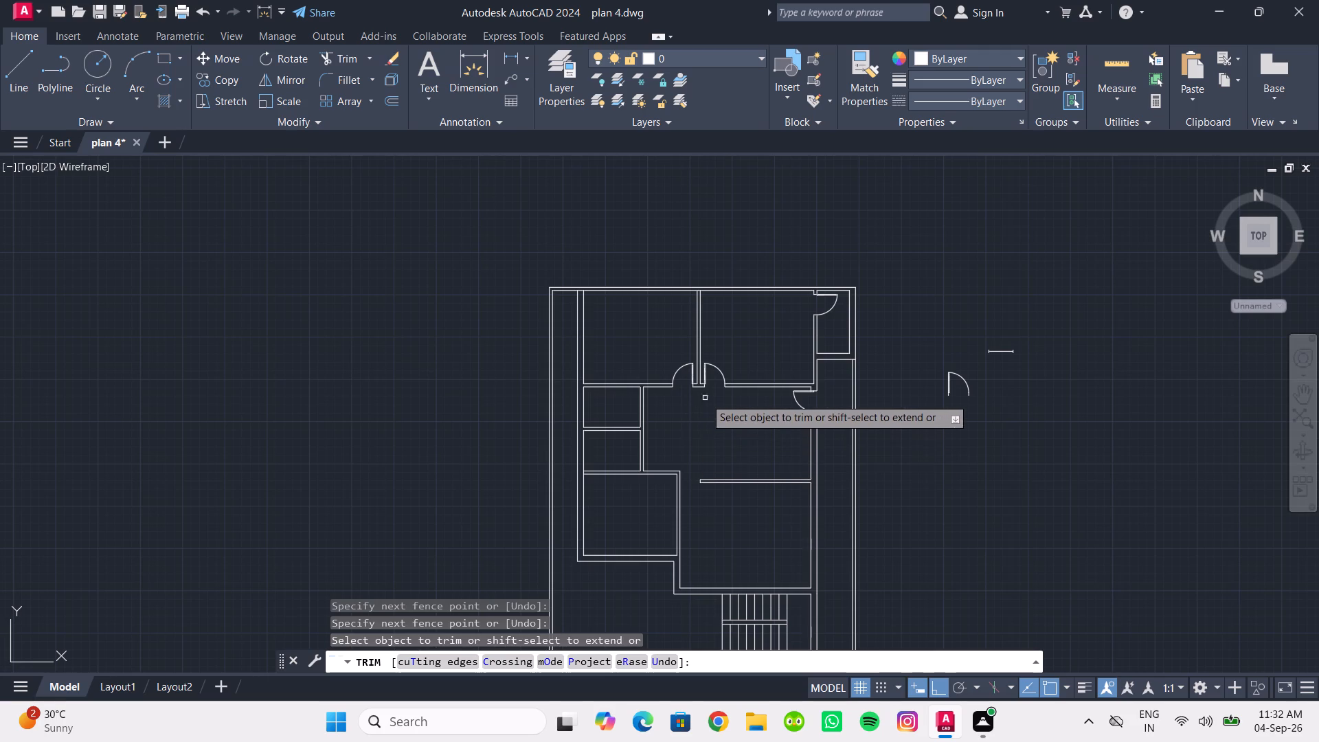
pyautogui.scroll(3, 705, 398)
pyautogui.press('Escape')
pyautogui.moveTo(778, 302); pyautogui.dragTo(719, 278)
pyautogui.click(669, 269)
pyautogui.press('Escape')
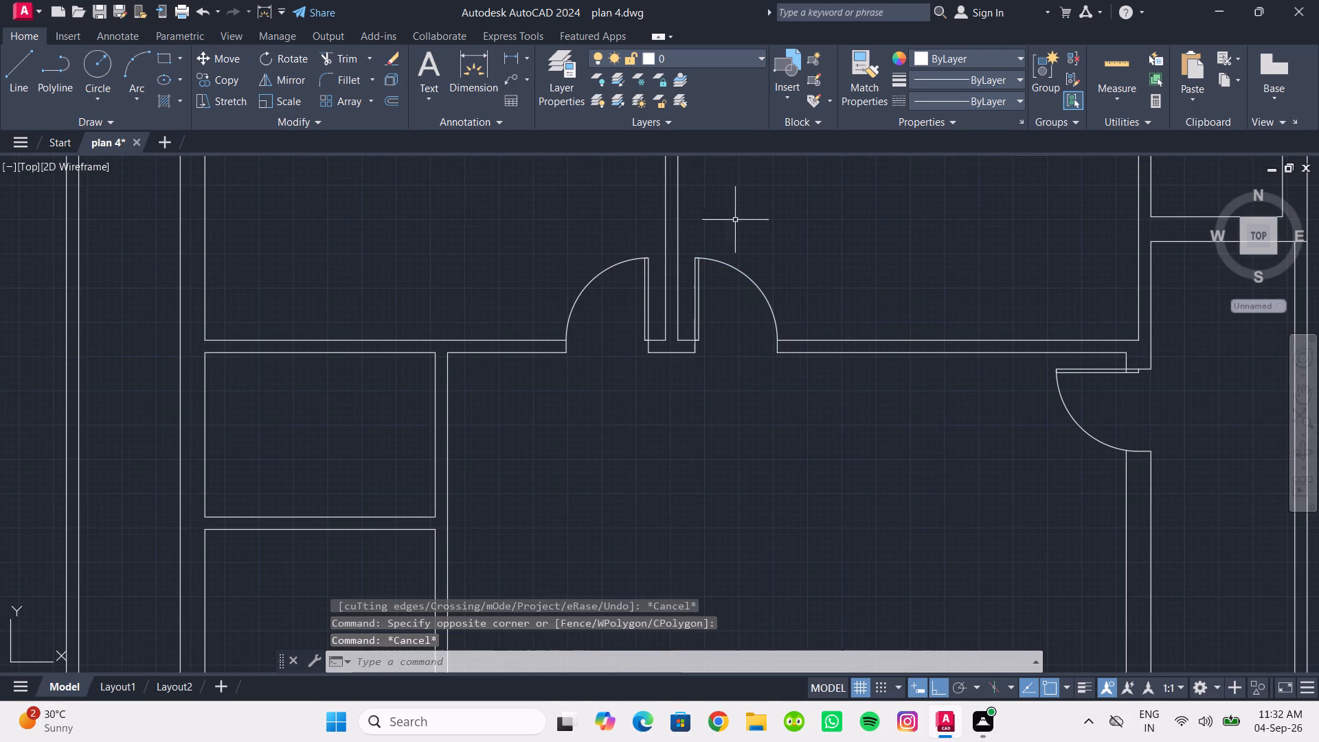
# Mirror the door just east of the upper partition about a horizontal line in the central room, keeping the original.
pyautogui.moveTo(822, 286); pyautogui.dragTo(781, 278)
pyautogui.click(734, 273)
pyautogui.click(297, 79)
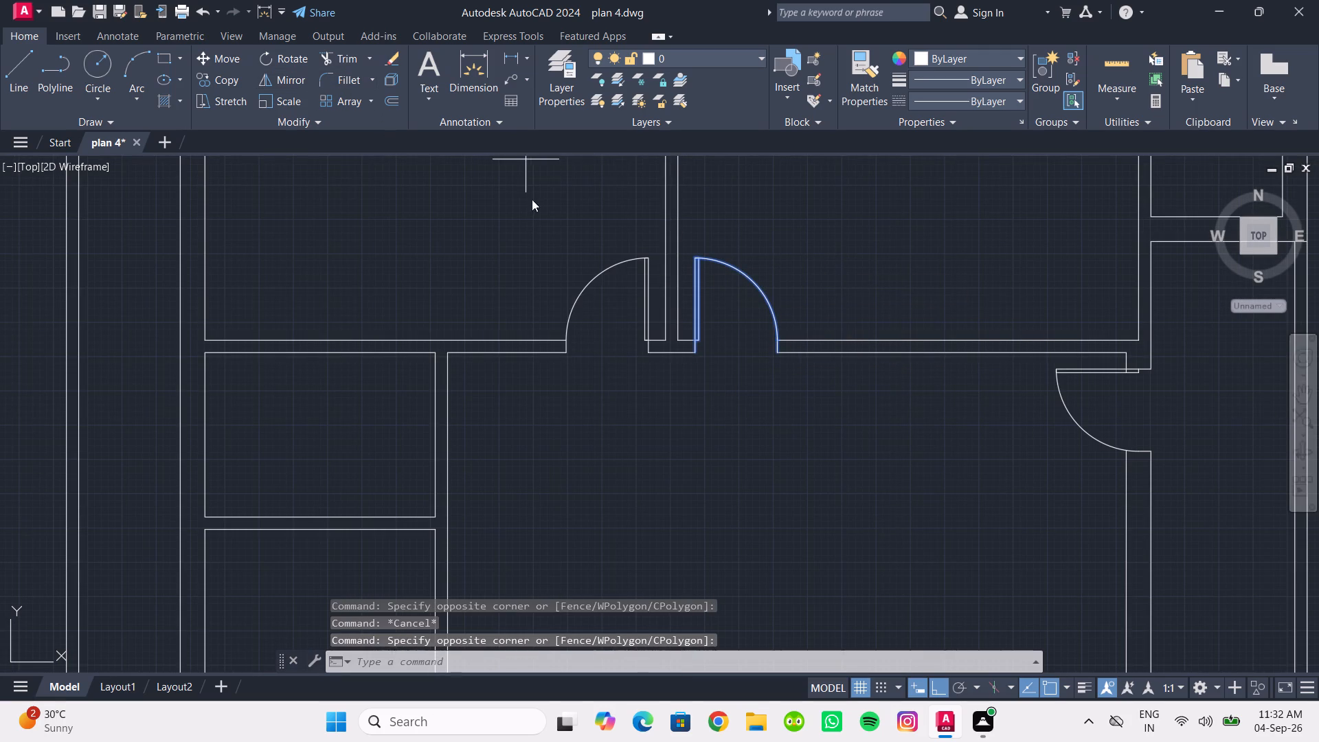
pyautogui.moveTo(916, 439); pyautogui.dragTo(897, 431)
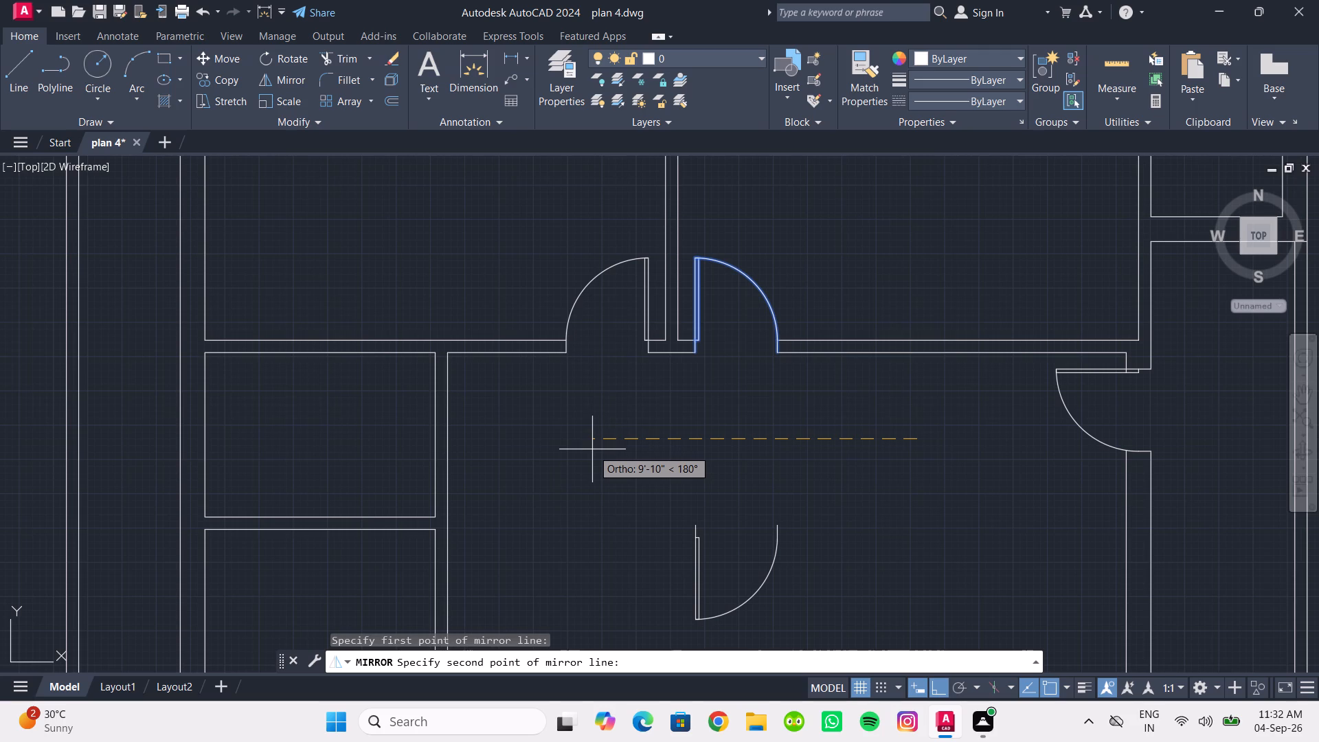
pyautogui.click(592, 449)
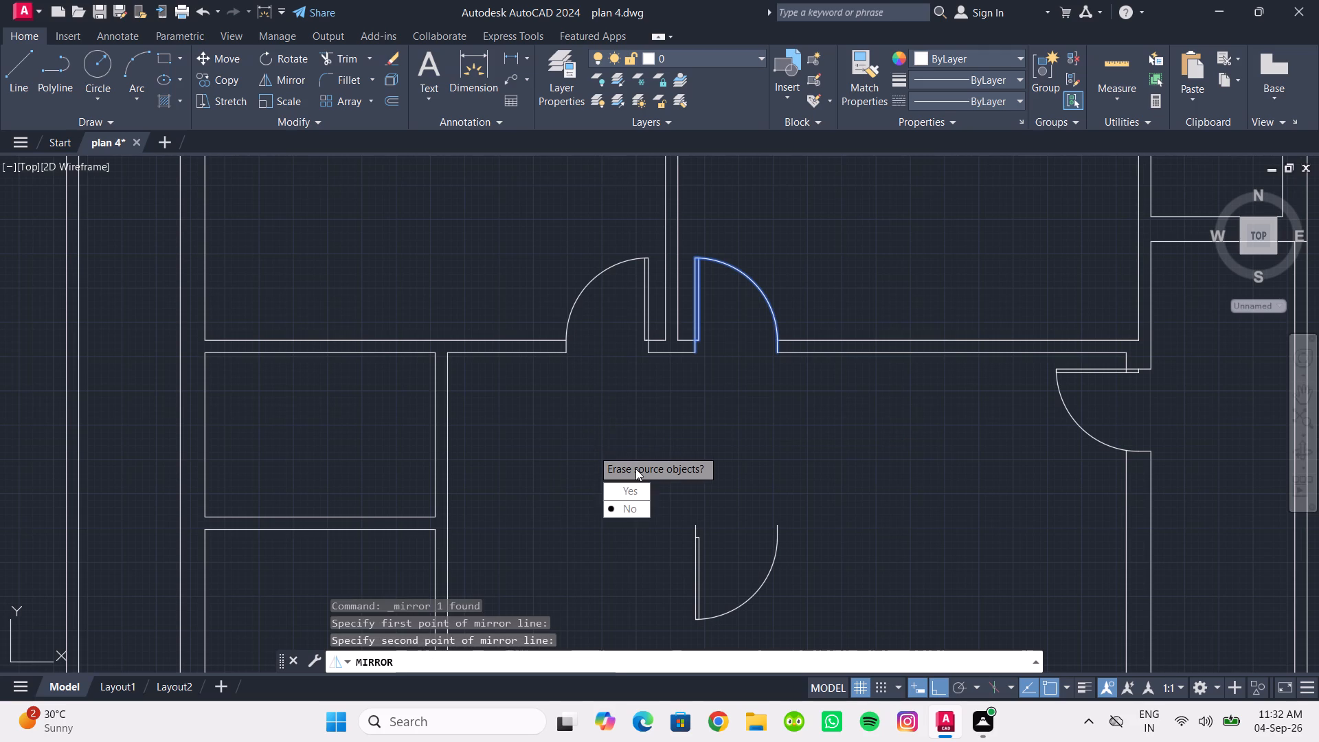
pyautogui.moveTo(630, 504); pyautogui.dragTo(592, 449)
# Mirror the new door copy in the central room about a vertical line just west of it, erasing the source.
pyautogui.moveTo(675, 477); pyautogui.dragTo(602, 420, button='middle')
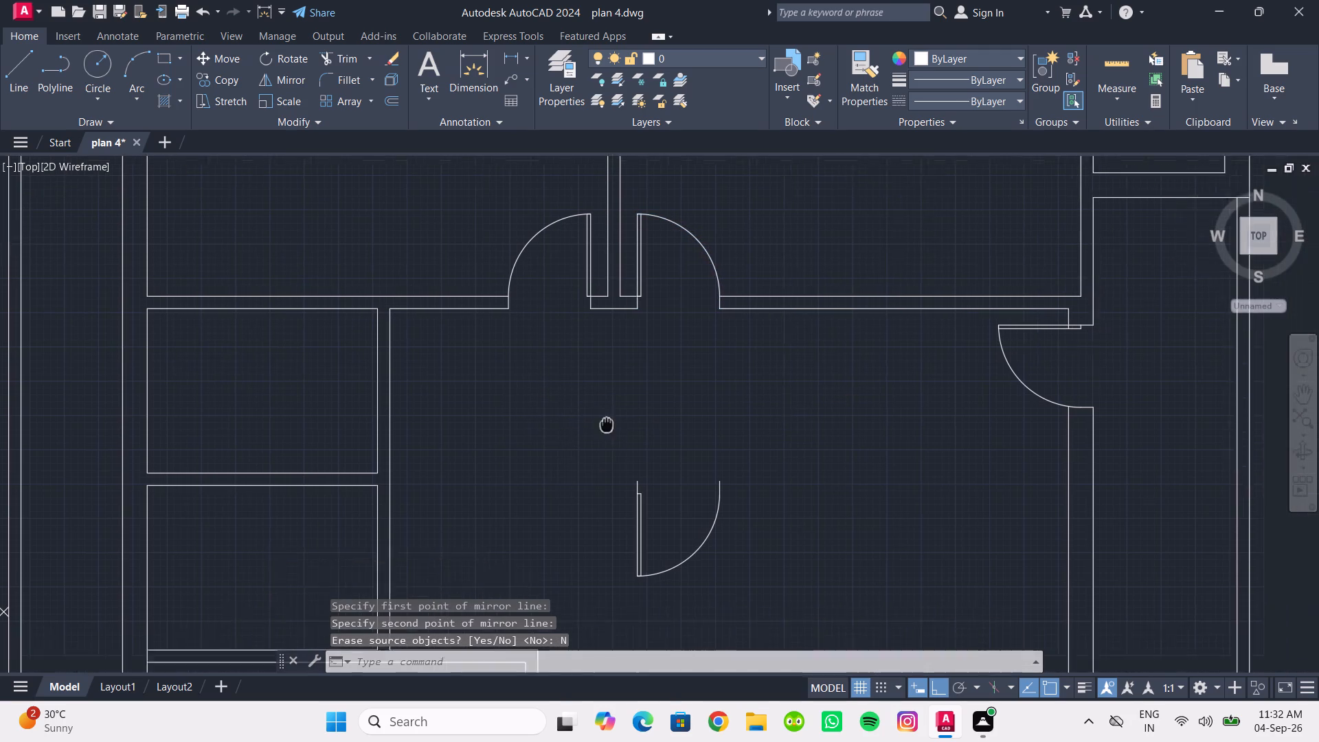
pyautogui.click(664, 500)
pyautogui.moveTo(566, 464); pyautogui.dragTo(562, 458)
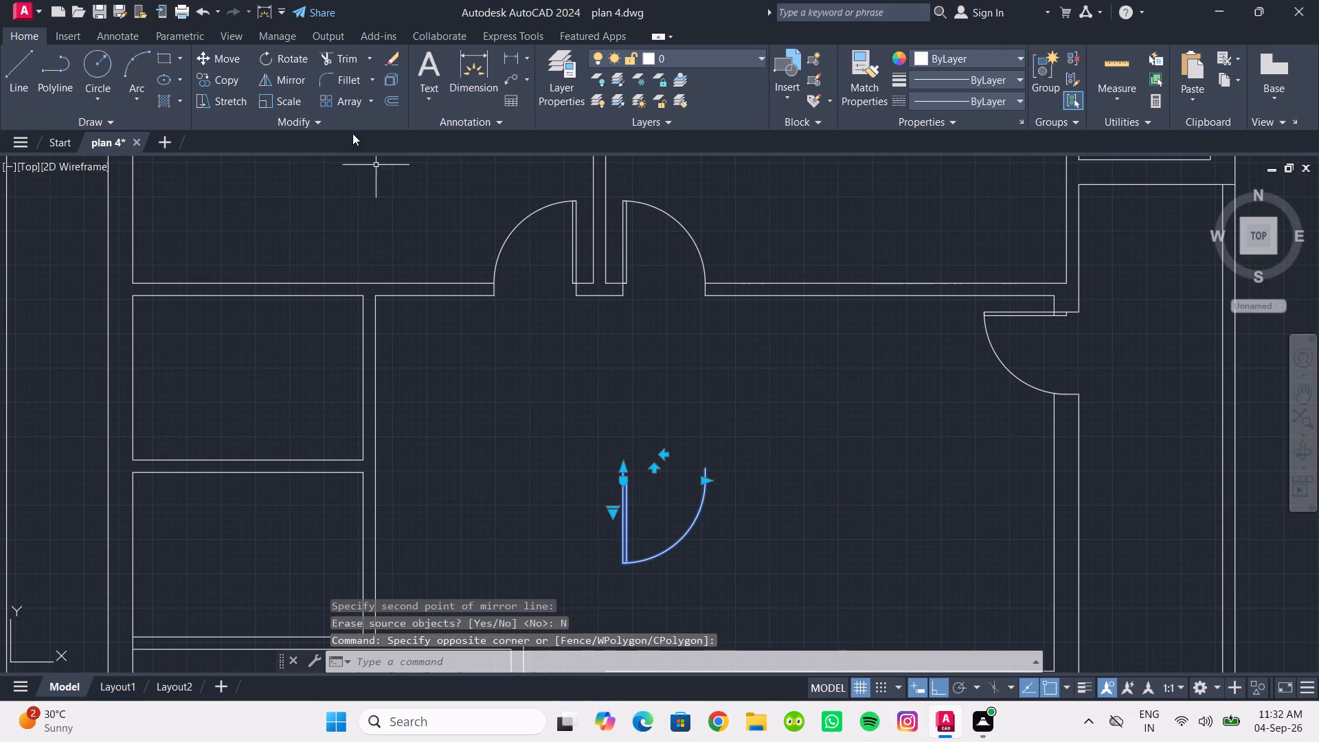
pyautogui.click(295, 82)
pyautogui.moveTo(588, 560); pyautogui.dragTo(575, 540)
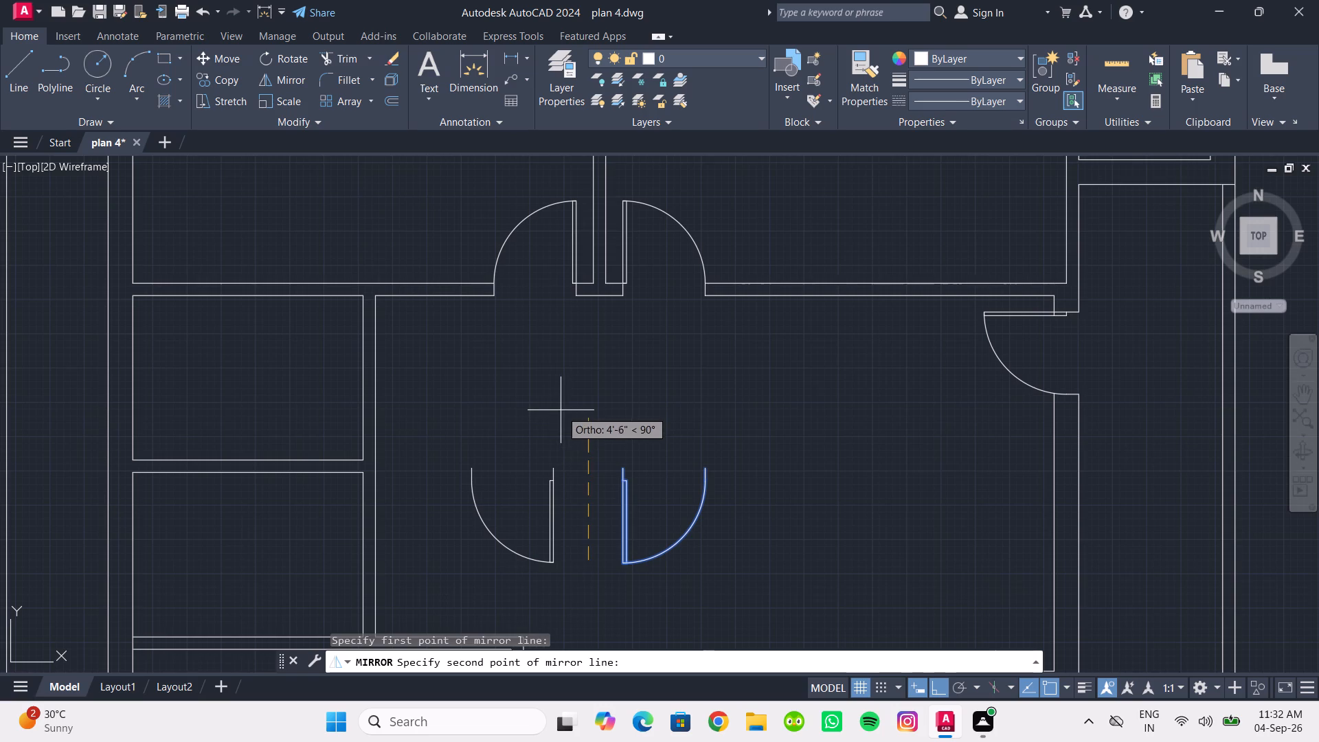
pyautogui.click(561, 410)
pyautogui.moveTo(593, 448); pyautogui.dragTo(561, 410)
# Move the flipped door by its hinge jamb's end onto the north line of the upper small west room's north wall, near its east end.
pyautogui.moveTo(581, 500); pyautogui.dragTo(562, 495)
pyautogui.moveTo(534, 488); pyautogui.dragTo(519, 475)
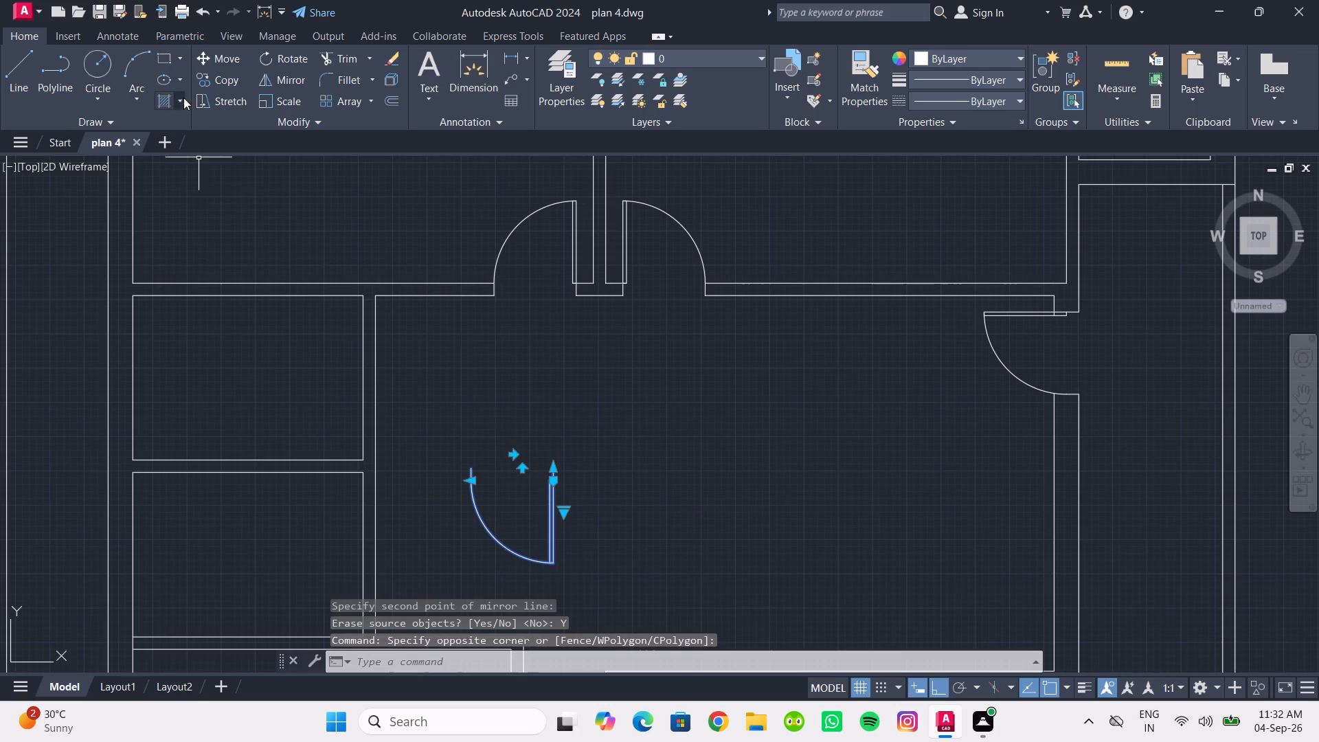
pyautogui.click(205, 66)
pyautogui.click(552, 471)
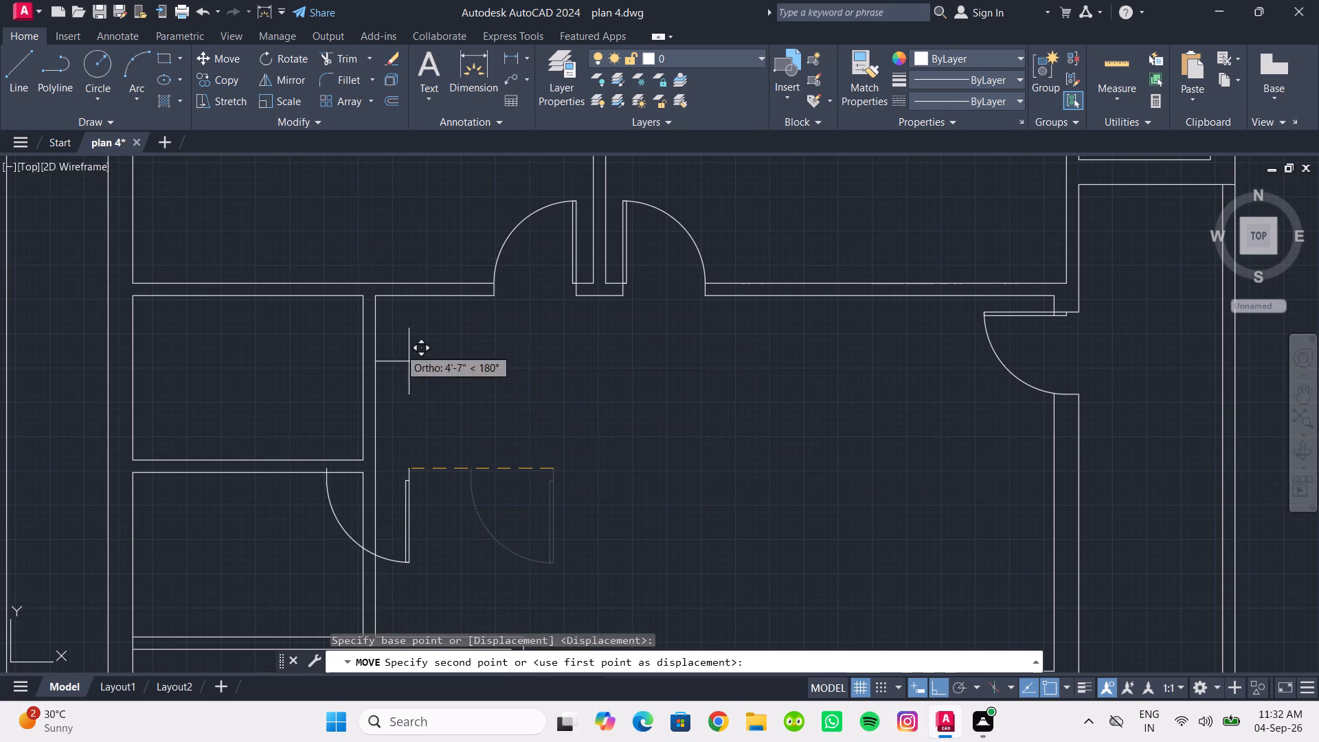
pyautogui.click(345, 284)
pyautogui.moveTo(337, 352); pyautogui.dragTo(376, 413, button='middle')
pyautogui.press('Escape')
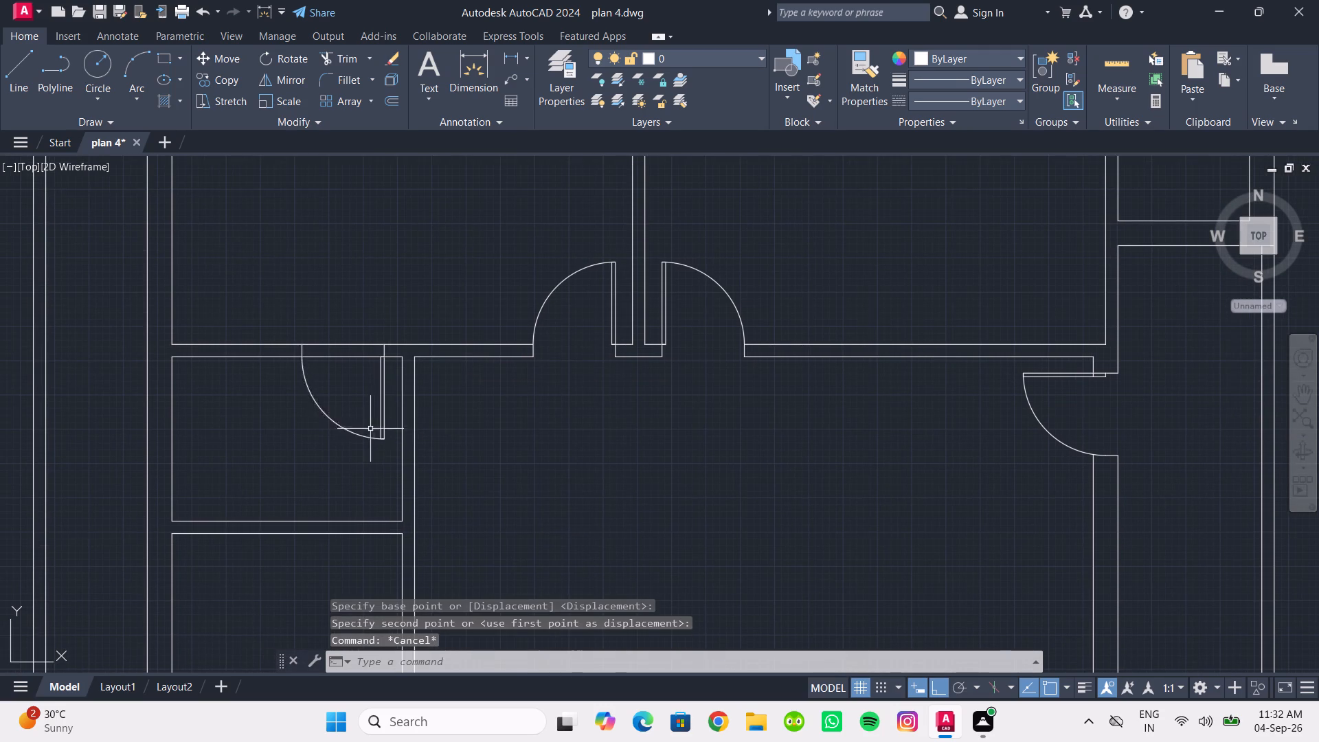
# Trim both lines of the upper small west room's north wall out of the new door opening.
pyautogui.press('t')
pyautogui.press('r')
pyautogui.press('Return')
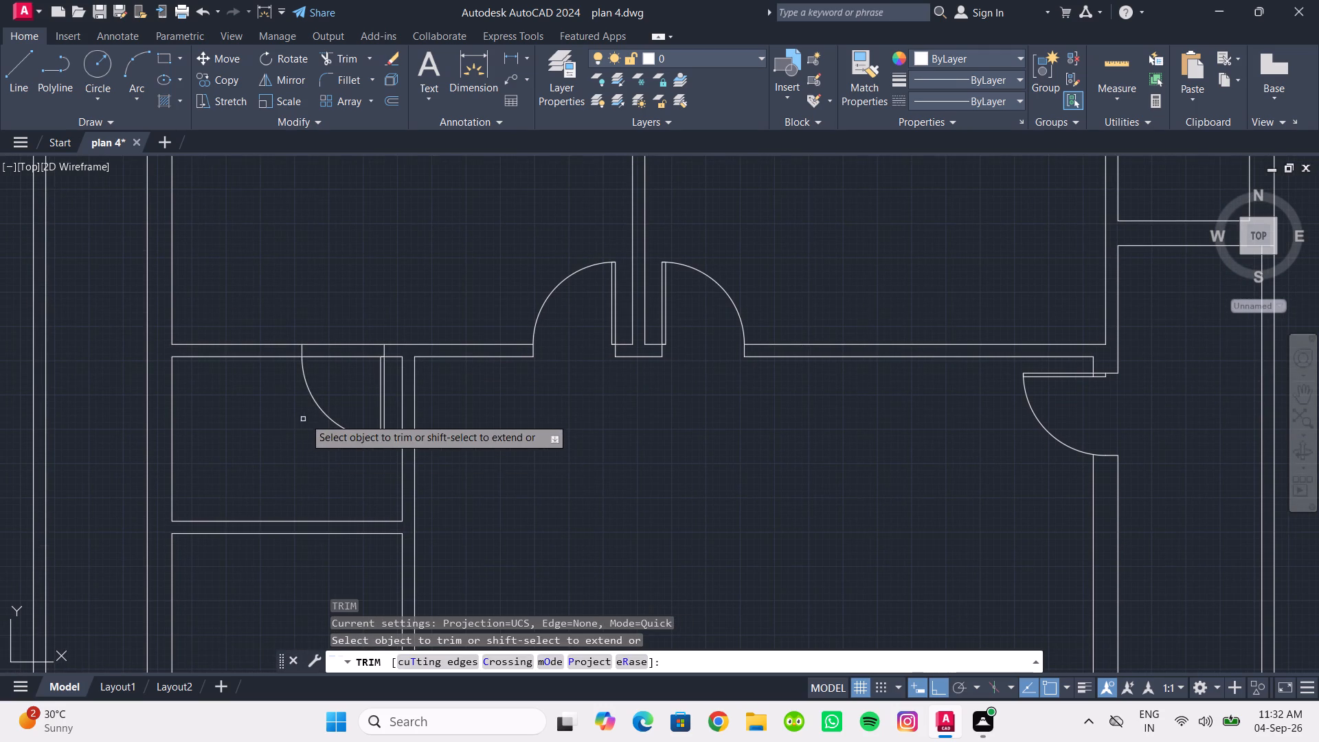
pyautogui.moveTo(330, 376); pyautogui.dragTo(328, 301)
pyautogui.scroll(-1, 346, 378)
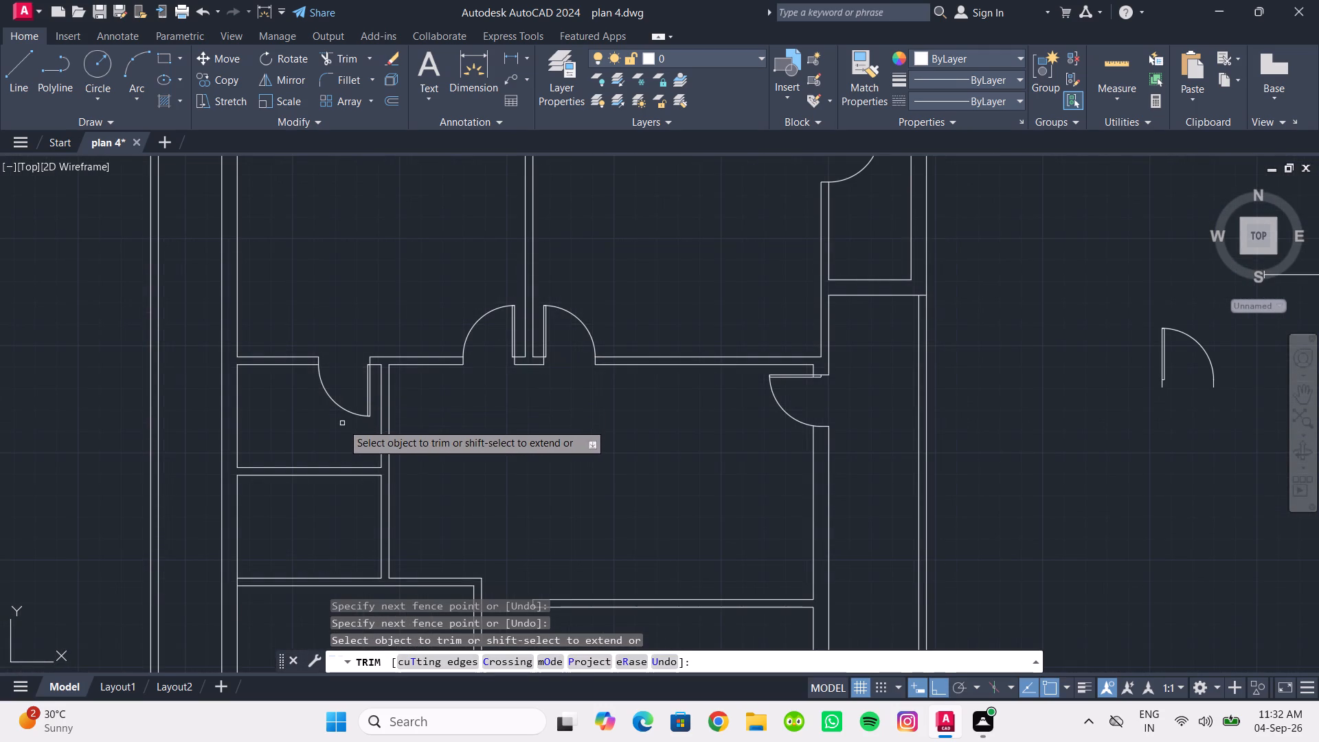
pyautogui.moveTo(342, 423); pyautogui.dragTo(348, 454, button='middle')
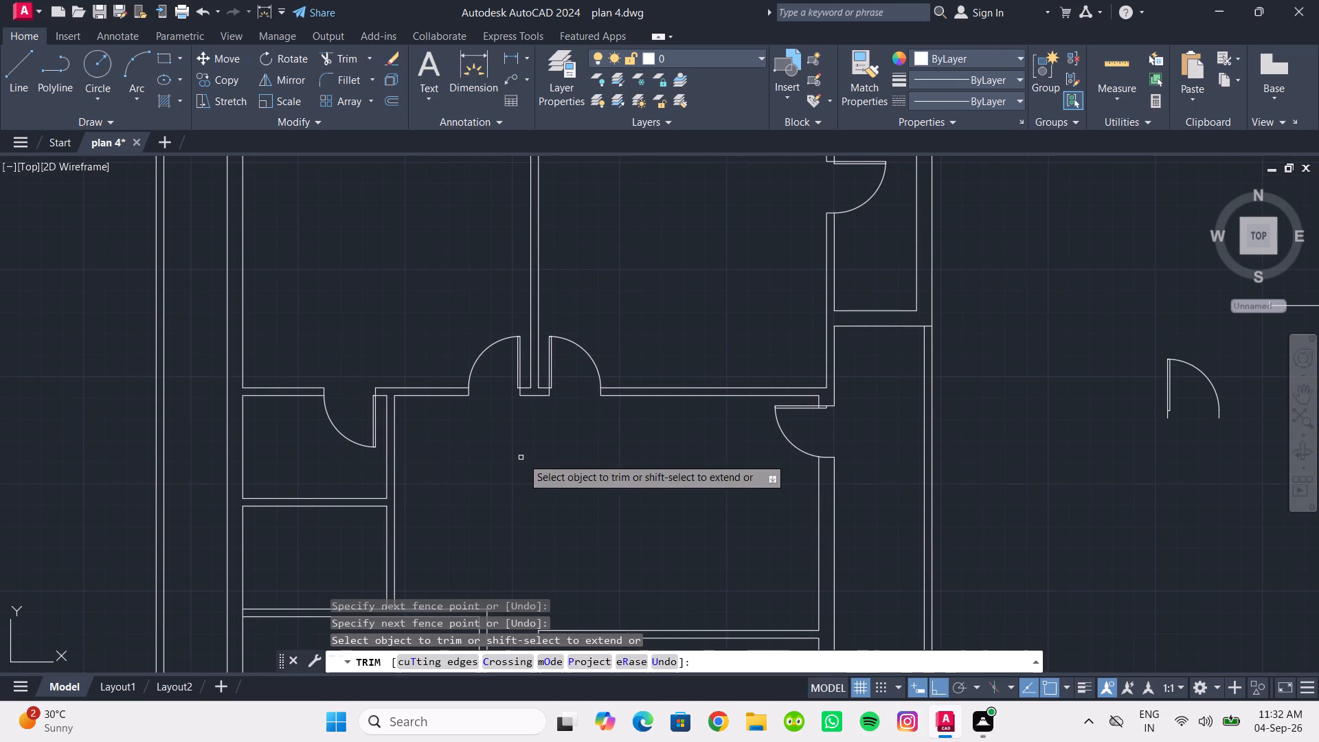
pyautogui.scroll(1, 526, 427)
pyautogui.press('Escape')
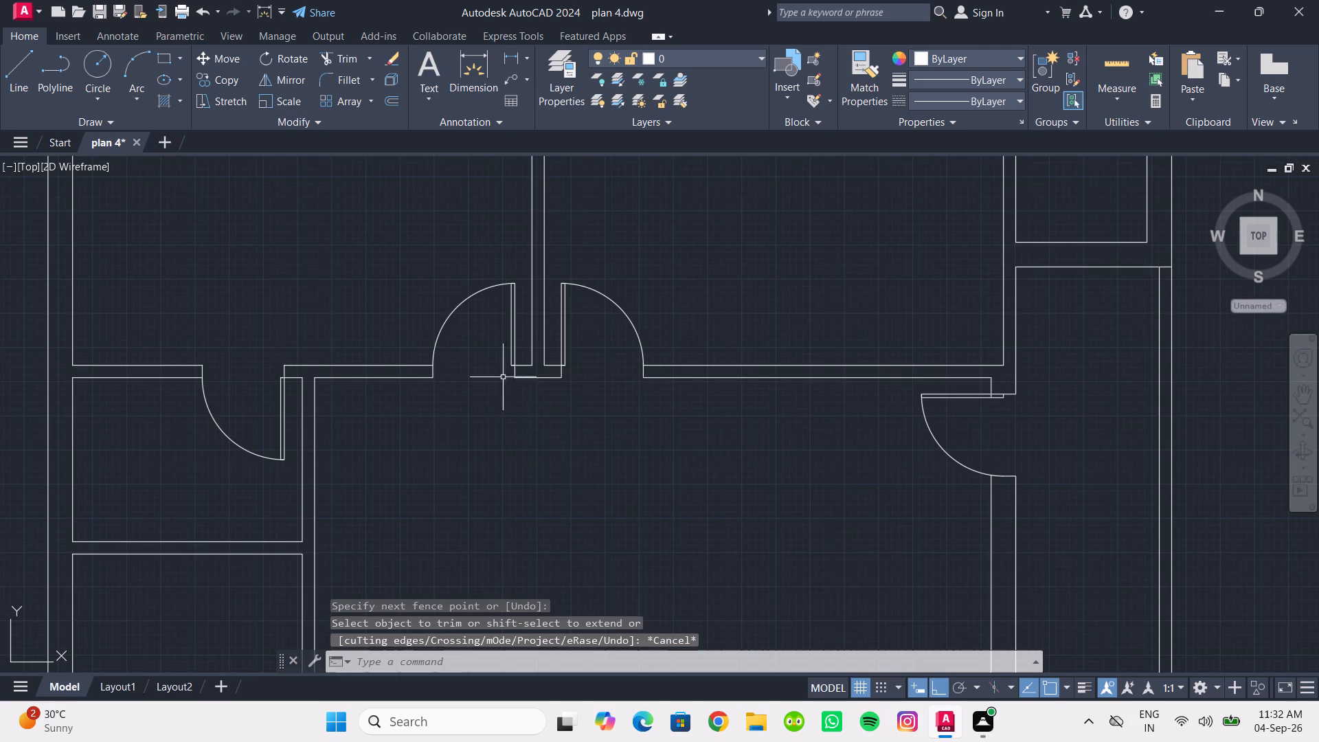
# Copy the door just west of the upper partition by its hinge jamb's end onto the lower small west room's south wall, near its east end.
pyautogui.click(513, 326)
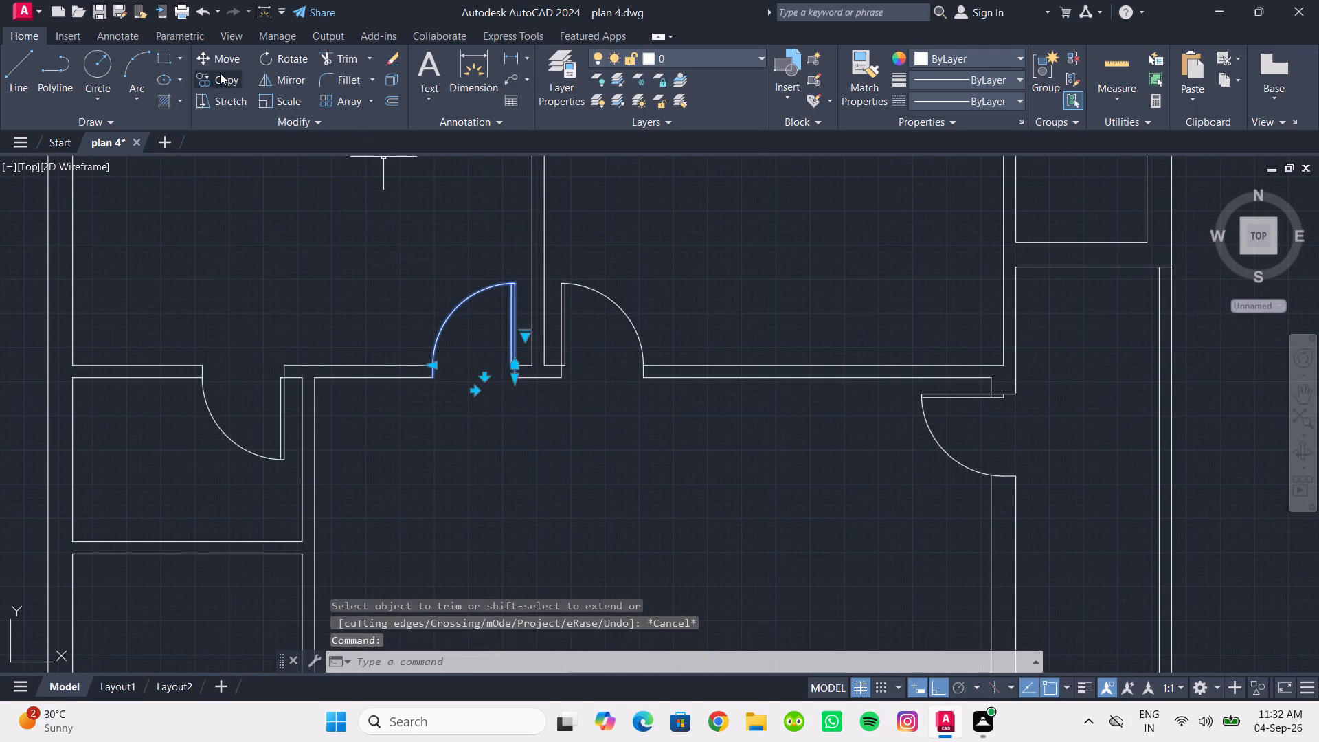
pyautogui.click(220, 73)
pyautogui.scroll(2, 522, 380)
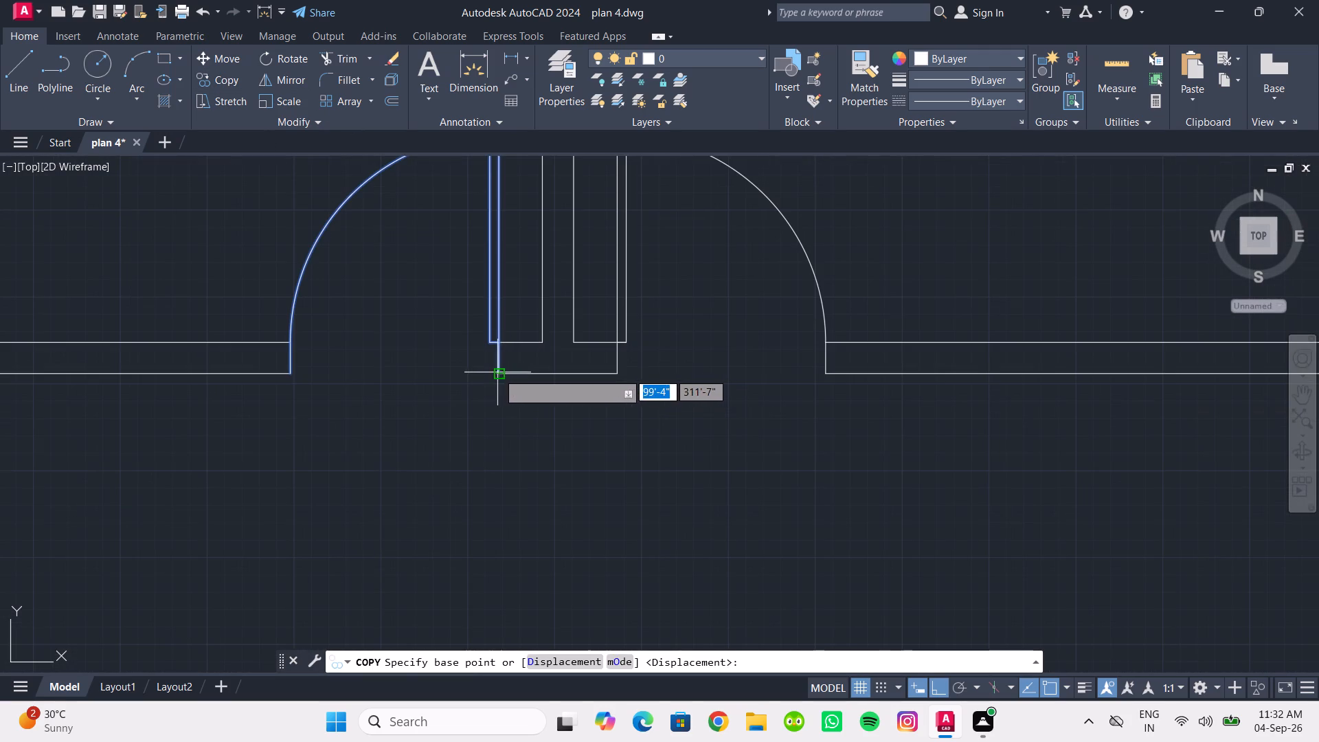
pyautogui.click(497, 373)
pyautogui.scroll(-3, 455, 420)
pyautogui.moveTo(451, 427); pyautogui.dragTo(502, 198, button='middle')
pyautogui.scroll(1, 453, 247)
pyautogui.moveTo(453, 247); pyautogui.dragTo(471, 273, button='middle')
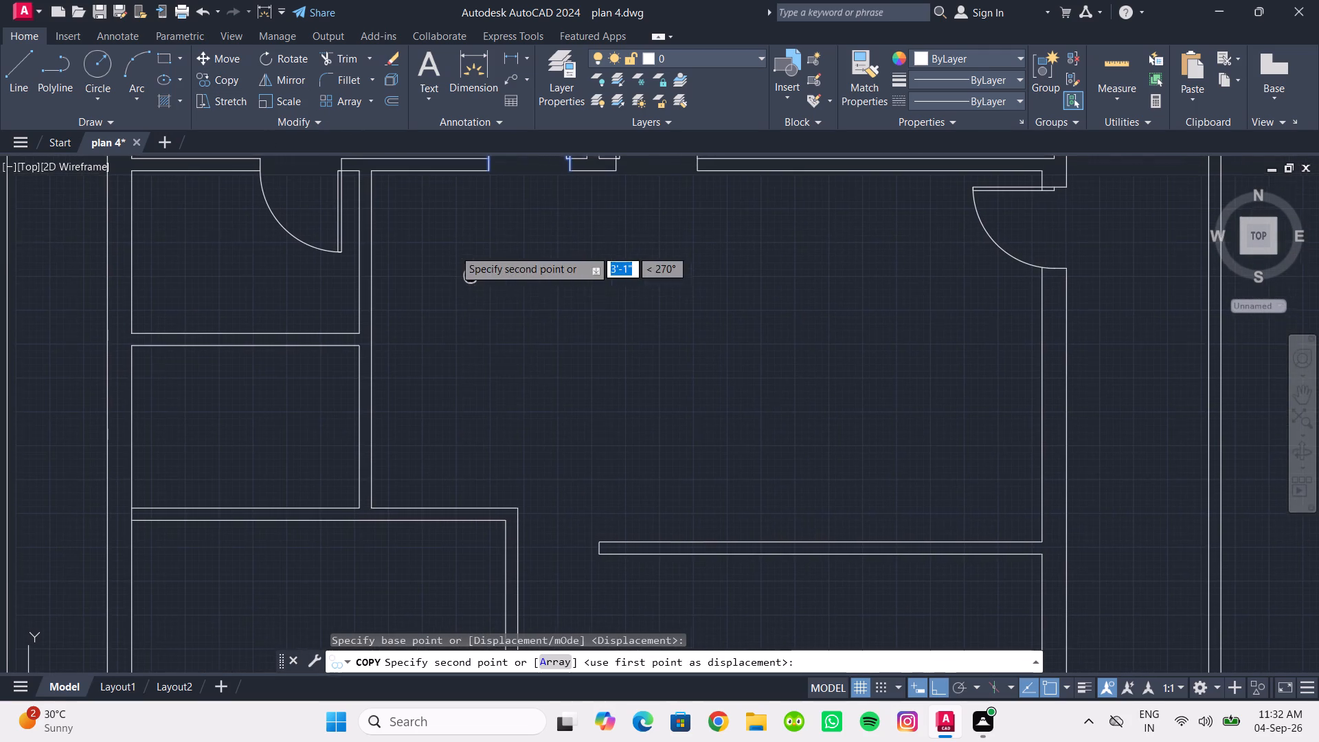
pyautogui.moveTo(471, 273); pyautogui.dragTo(471, 274, button='middle')
pyautogui.scroll(1, 339, 515)
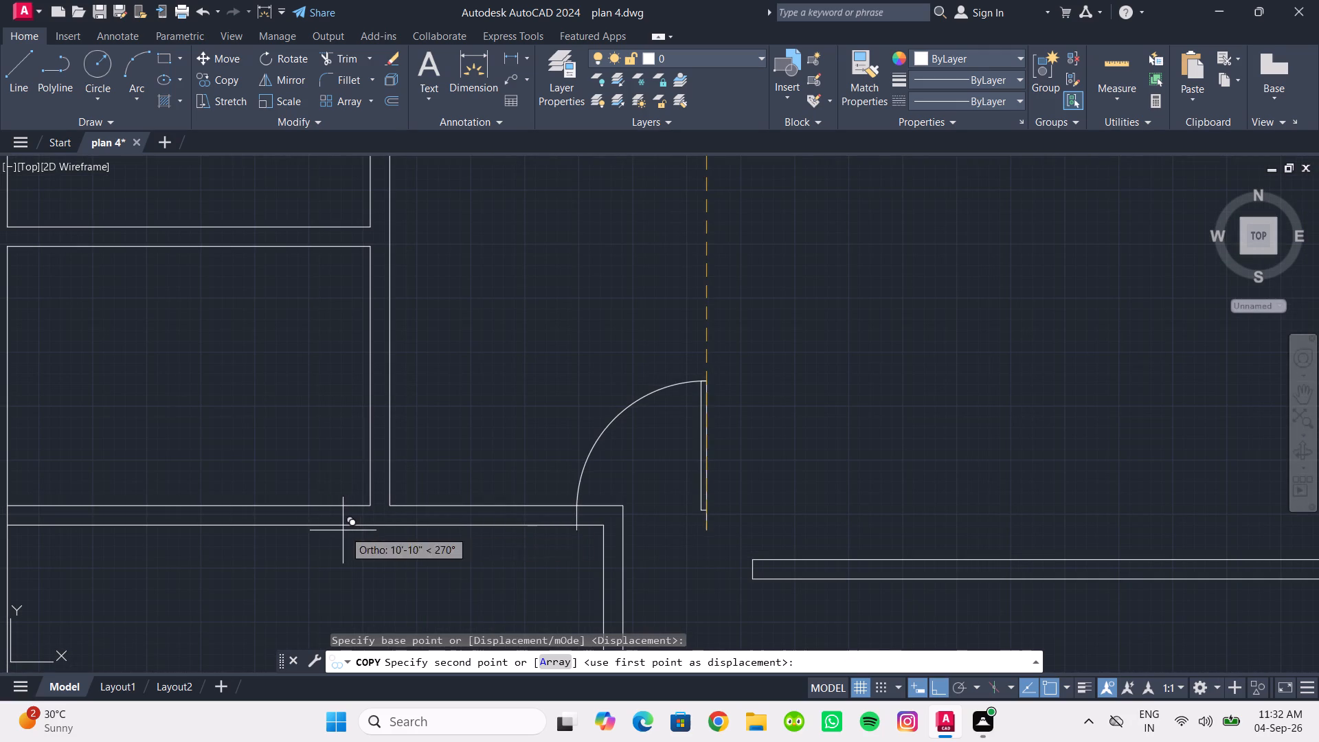
pyautogui.click(342, 526)
pyautogui.press('Escape')
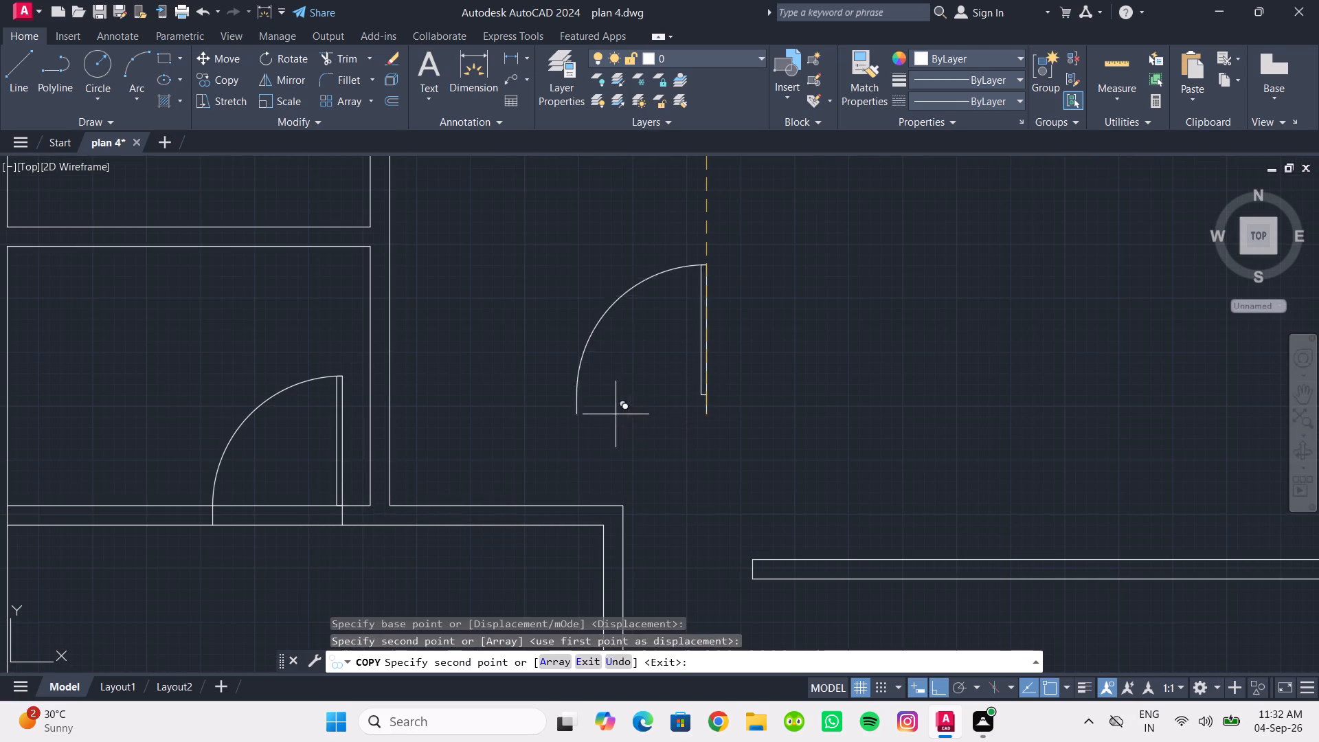
# Trim both lines of the lower small west room's south wall out of the new door opening.
pyautogui.scroll(-2, 580, 399)
pyautogui.moveTo(580, 400); pyautogui.dragTo(528, 402, button='middle')
pyautogui.press('t')
pyautogui.press('r')
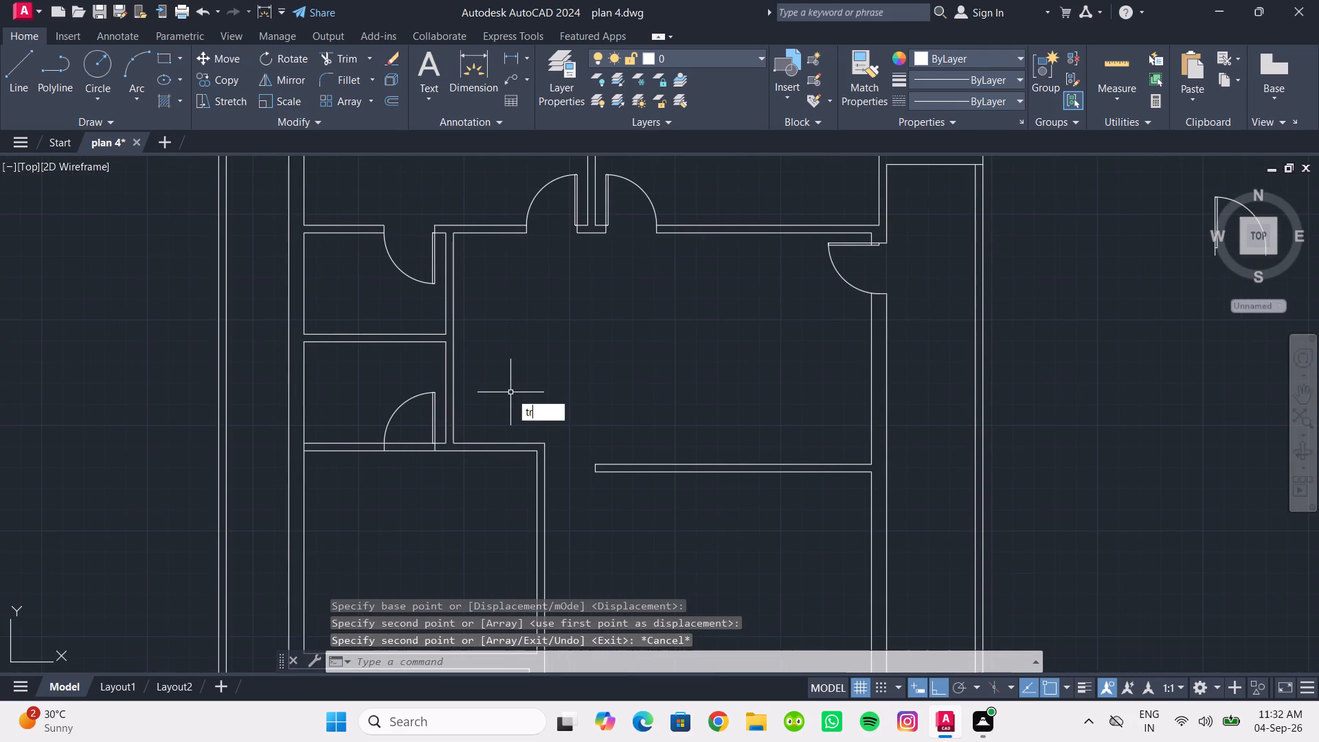
pyautogui.press('Return')
pyautogui.moveTo(399, 458); pyautogui.dragTo(405, 437)
pyautogui.scroll(-2, 420, 466)
pyautogui.moveTo(421, 466); pyautogui.dragTo(432, 483, button='middle')
pyautogui.scroll(-3, 432, 483)
pyautogui.scroll(4, 432, 486)
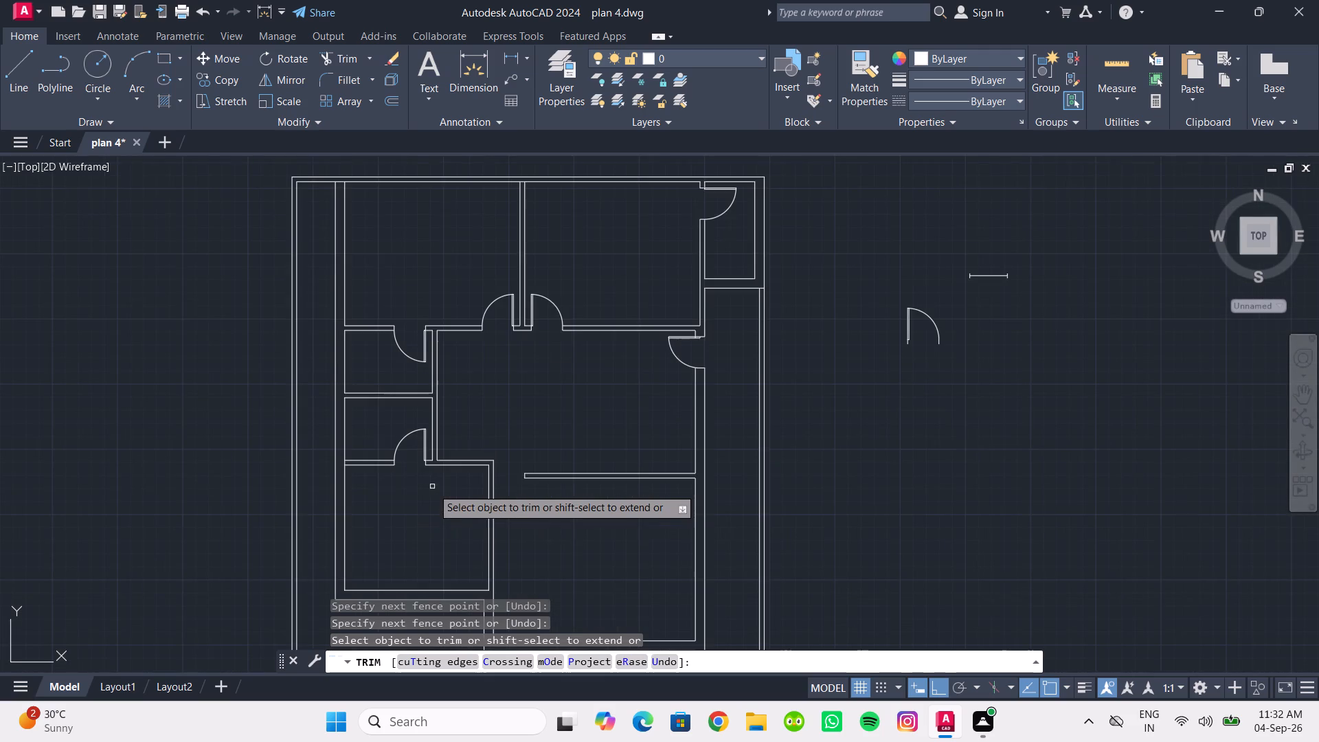
pyautogui.scroll(2, 425, 509)
pyautogui.moveTo(425, 509); pyautogui.dragTo(398, 486, button='middle')
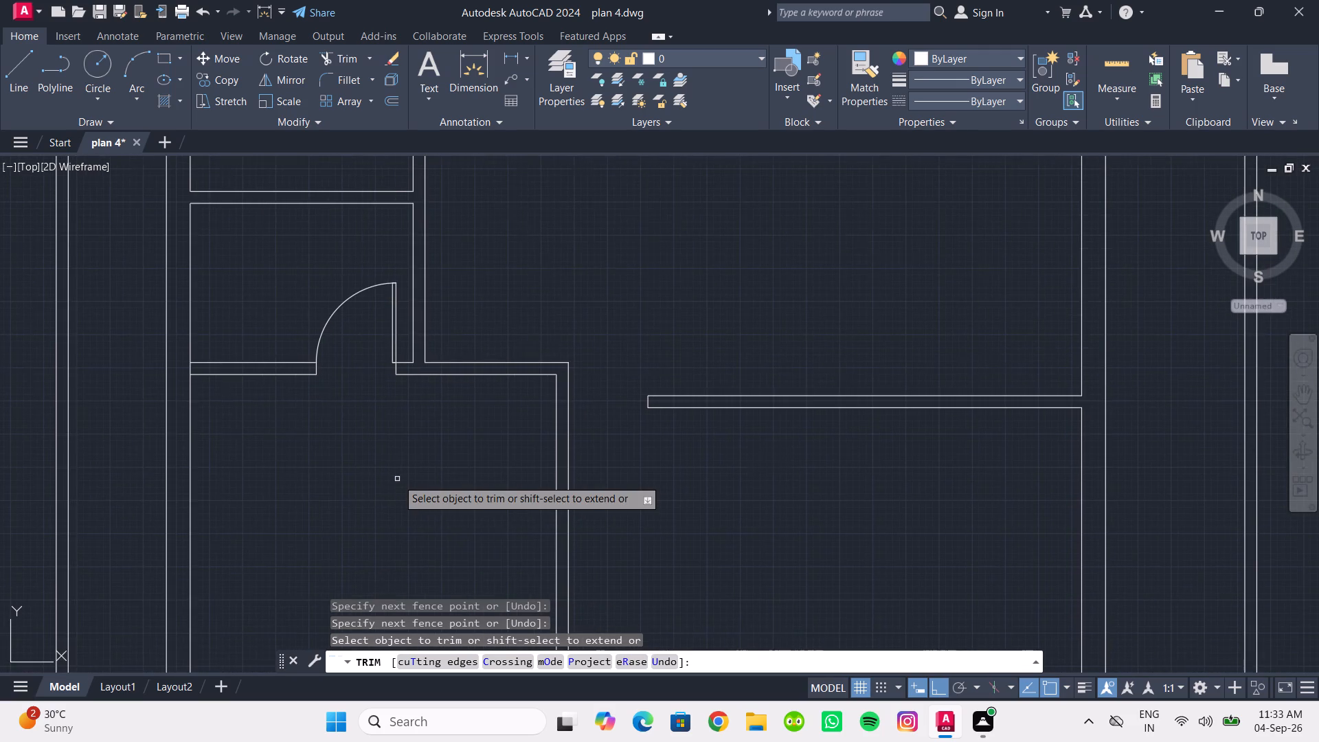
pyautogui.scroll(-1, 397, 479)
pyautogui.moveTo(397, 479); pyautogui.dragTo(328, 449, button='middle')
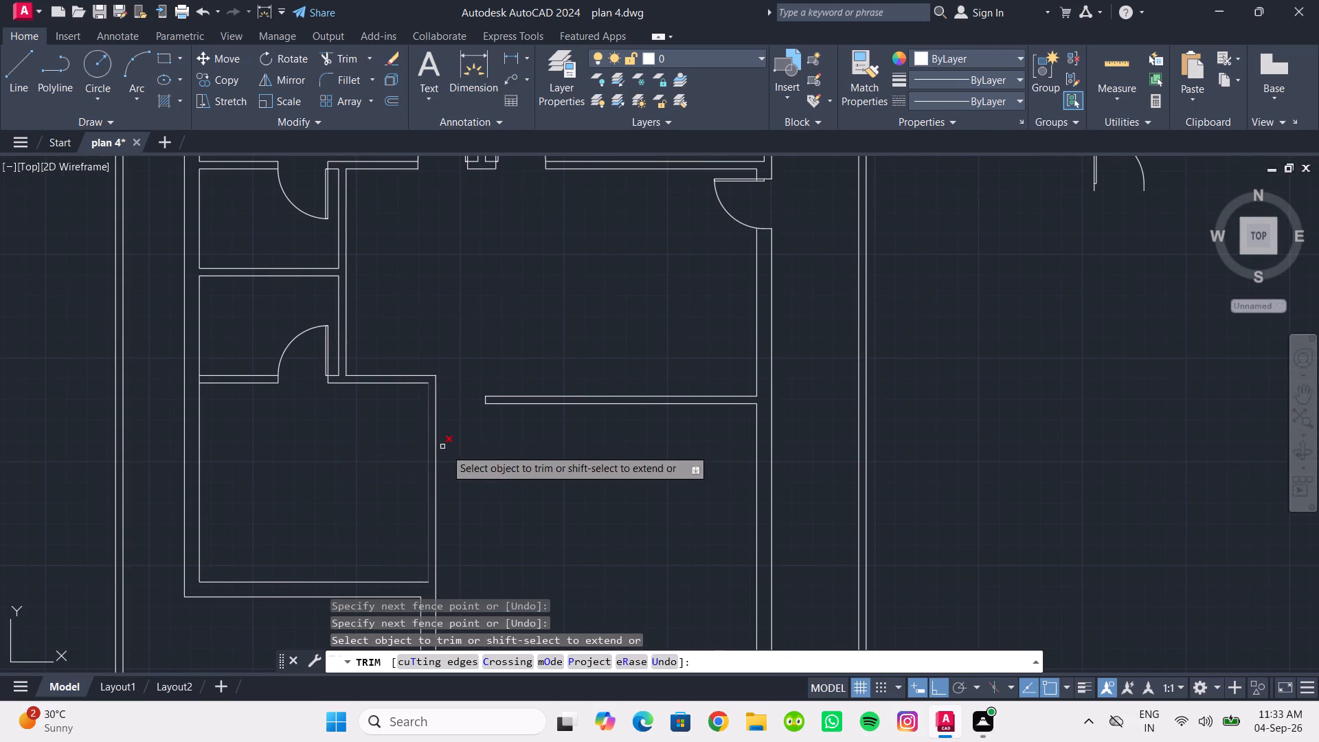
pyautogui.press('Escape')
# Copy the central room's east door by its hinge jamb's end onto the southwest room's east wall, just south of its northeast corner.
pyautogui.moveTo(496, 345); pyautogui.dragTo(498, 443, button='middle')
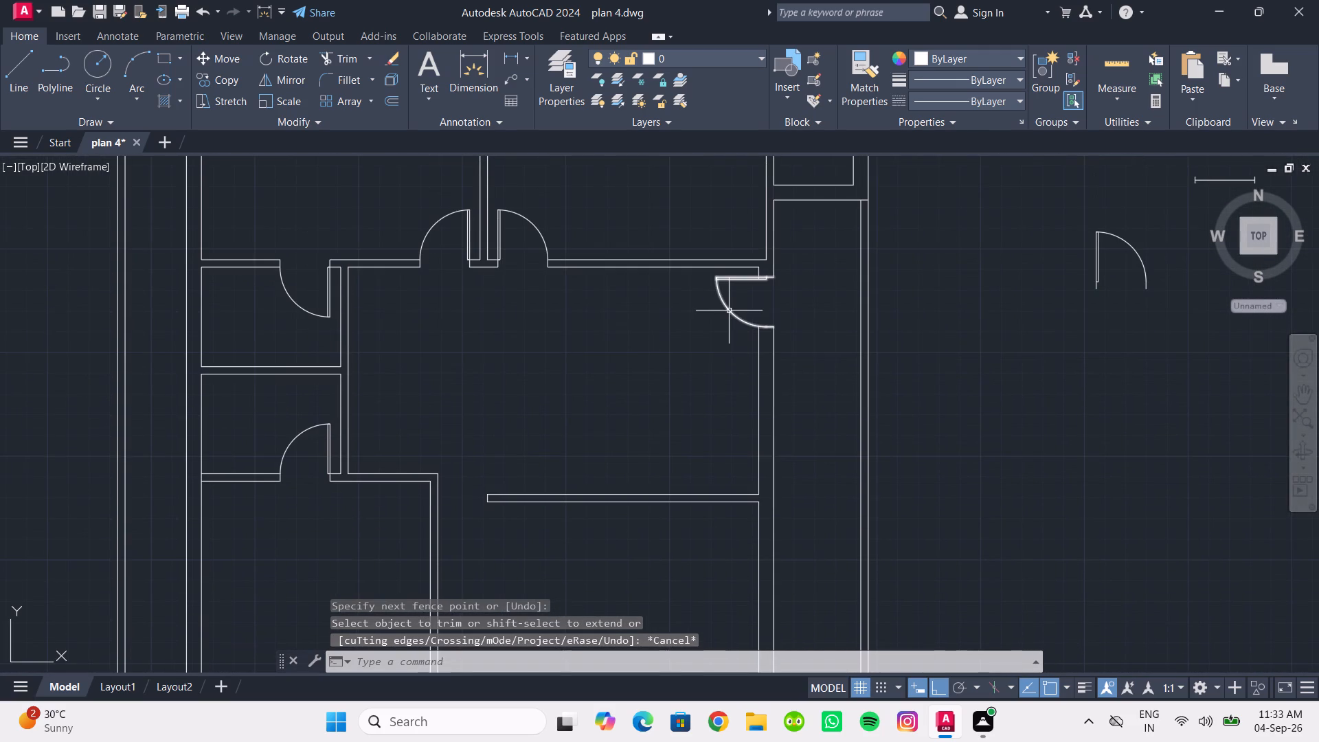
pyautogui.click(730, 311)
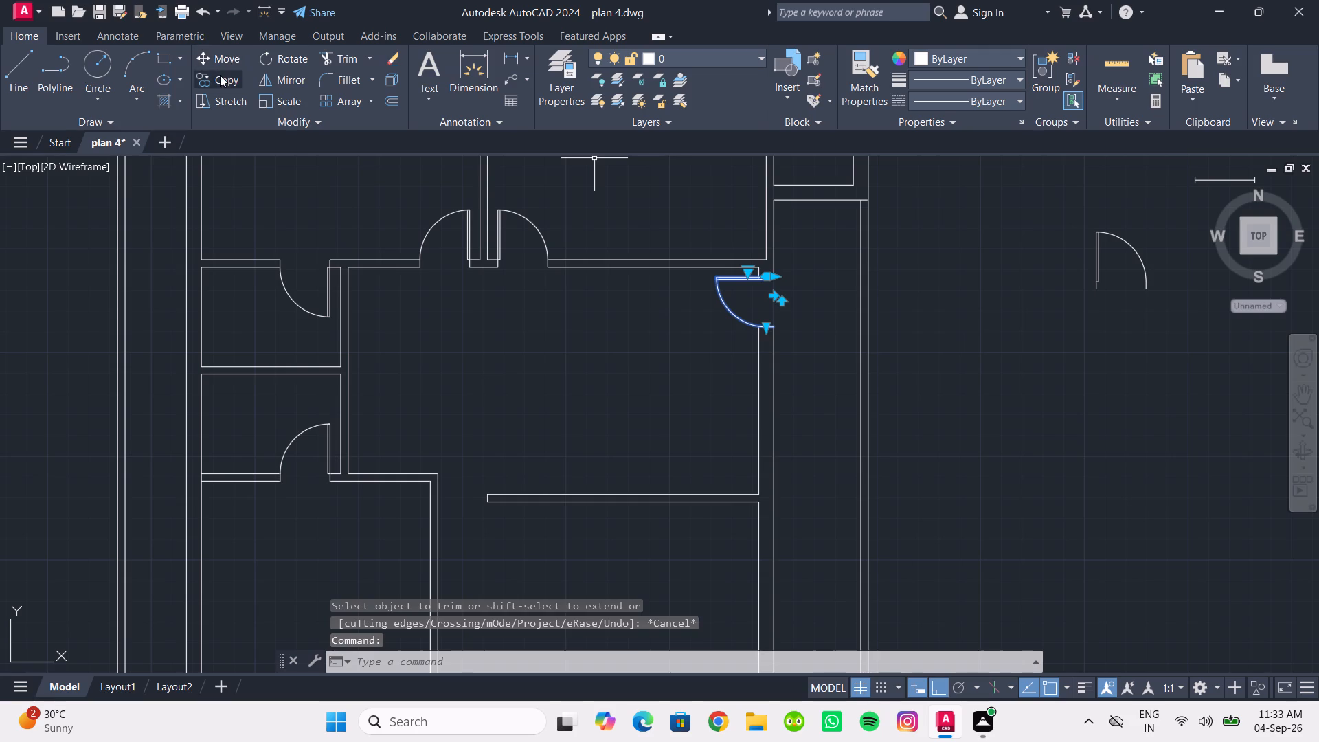
pyautogui.click(220, 75)
pyautogui.scroll(3, 764, 279)
pyautogui.click(787, 267)
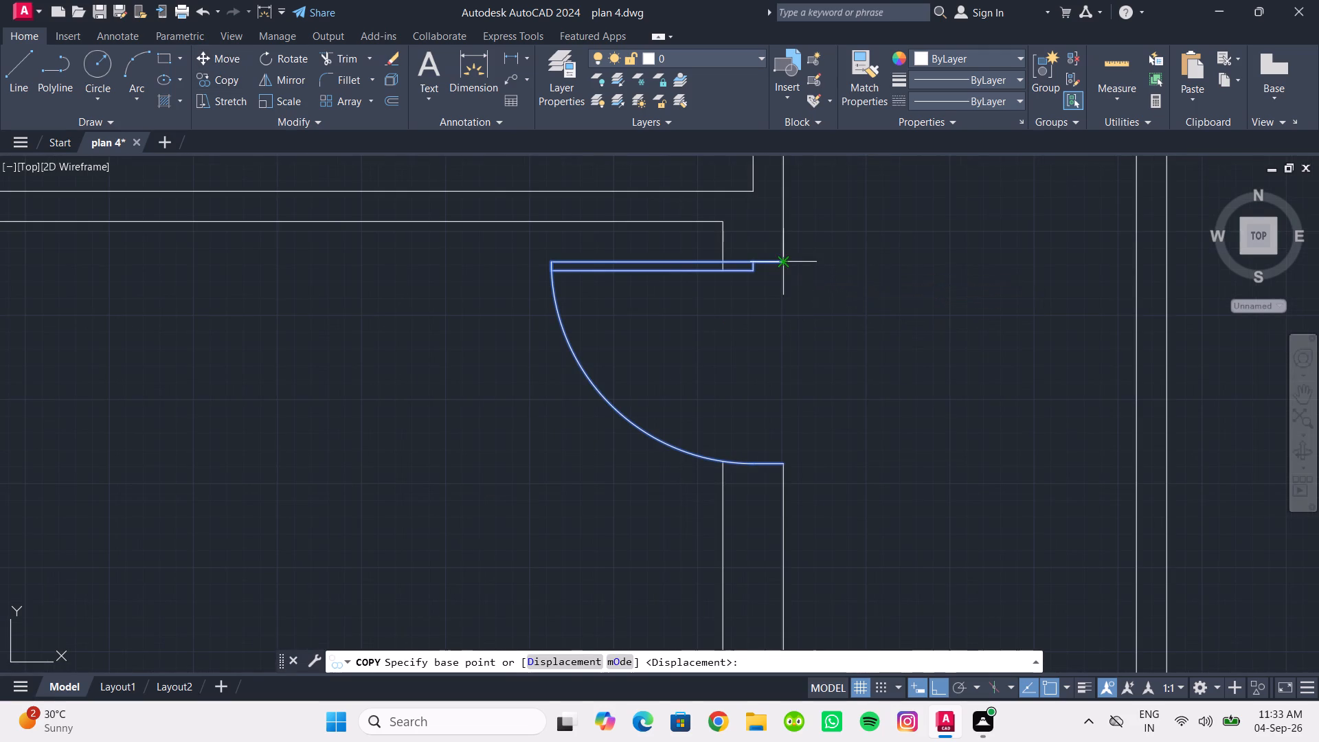
pyautogui.scroll(-2, 504, 398)
pyautogui.moveTo(499, 413); pyautogui.dragTo(520, 229, button='middle')
pyautogui.scroll(-1, 327, 447)
pyautogui.moveTo(320, 452); pyautogui.dragTo(631, 433, button='middle')
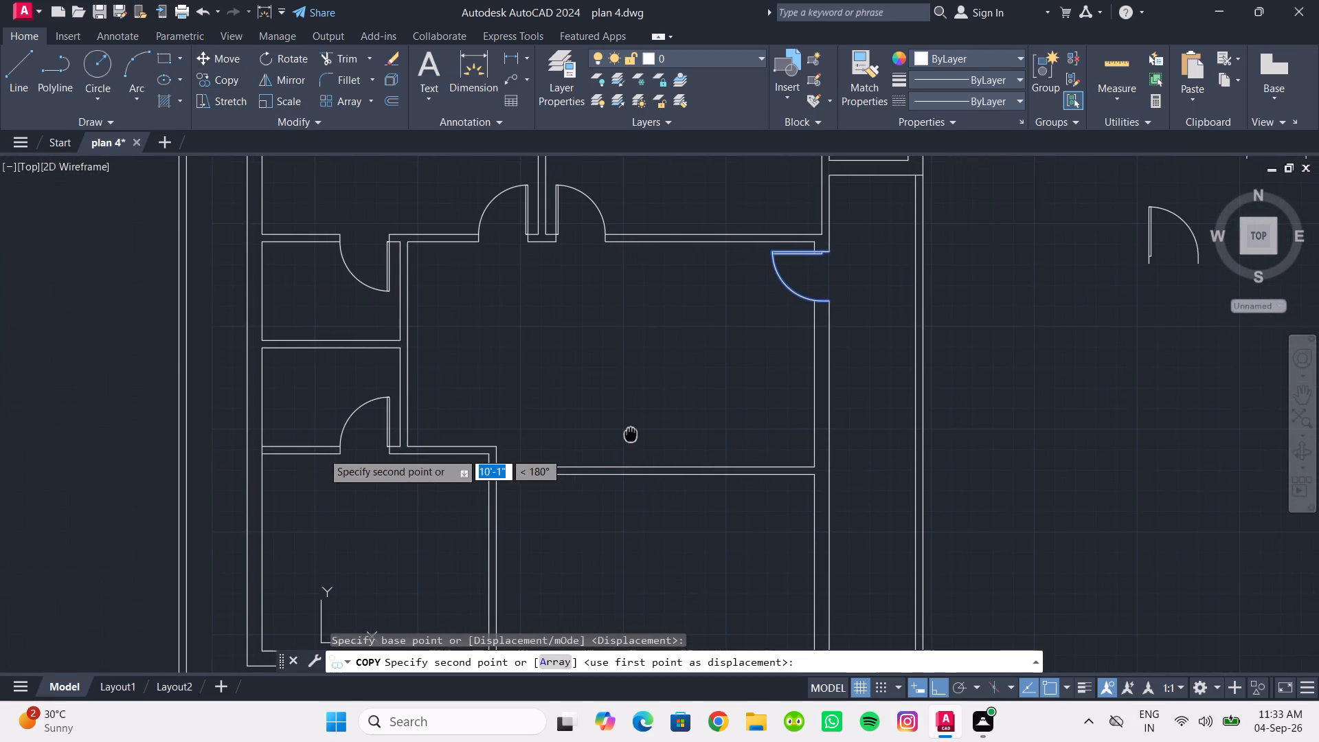
pyautogui.moveTo(631, 433); pyautogui.dragTo(630, 434, button='middle')
pyautogui.scroll(3, 499, 477)
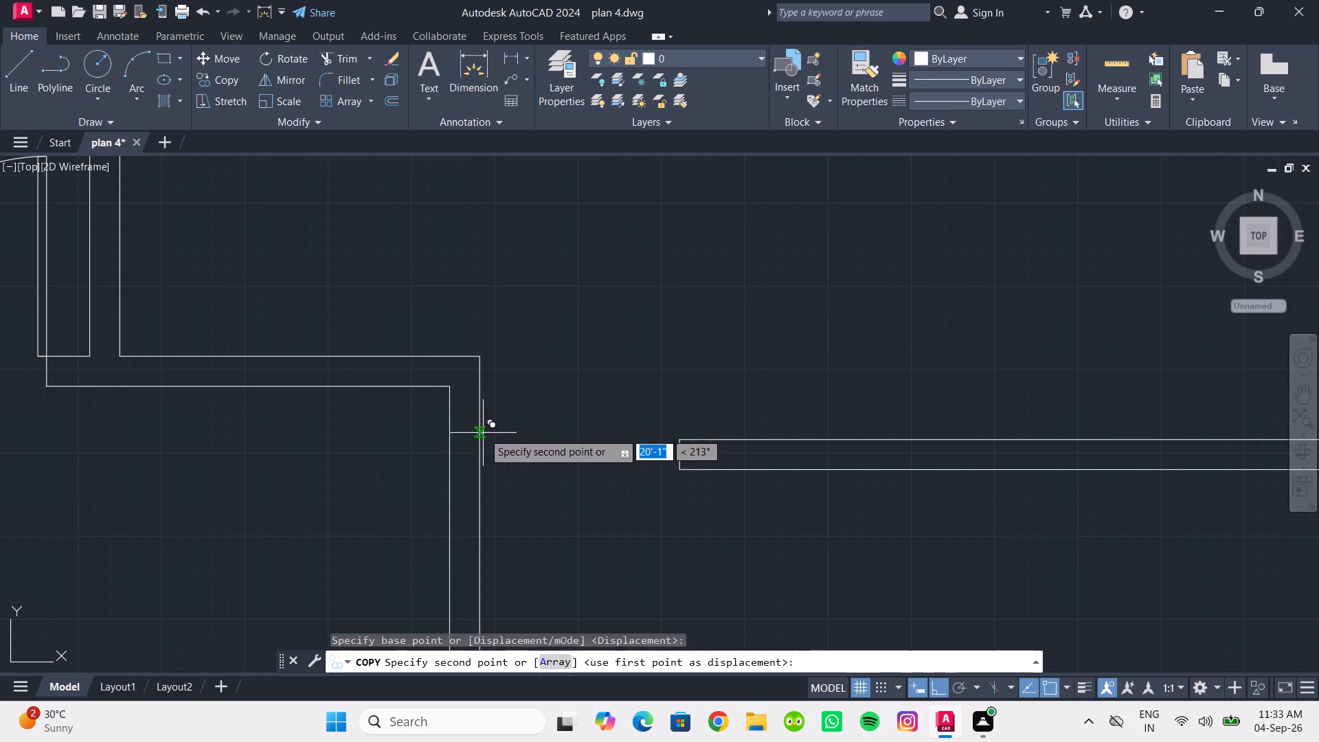
pyautogui.click(483, 428)
pyautogui.press('Escape')
# Trim both lines of the southwest room's east wall out of the new door opening.
pyautogui.press('t')
pyautogui.press('r')
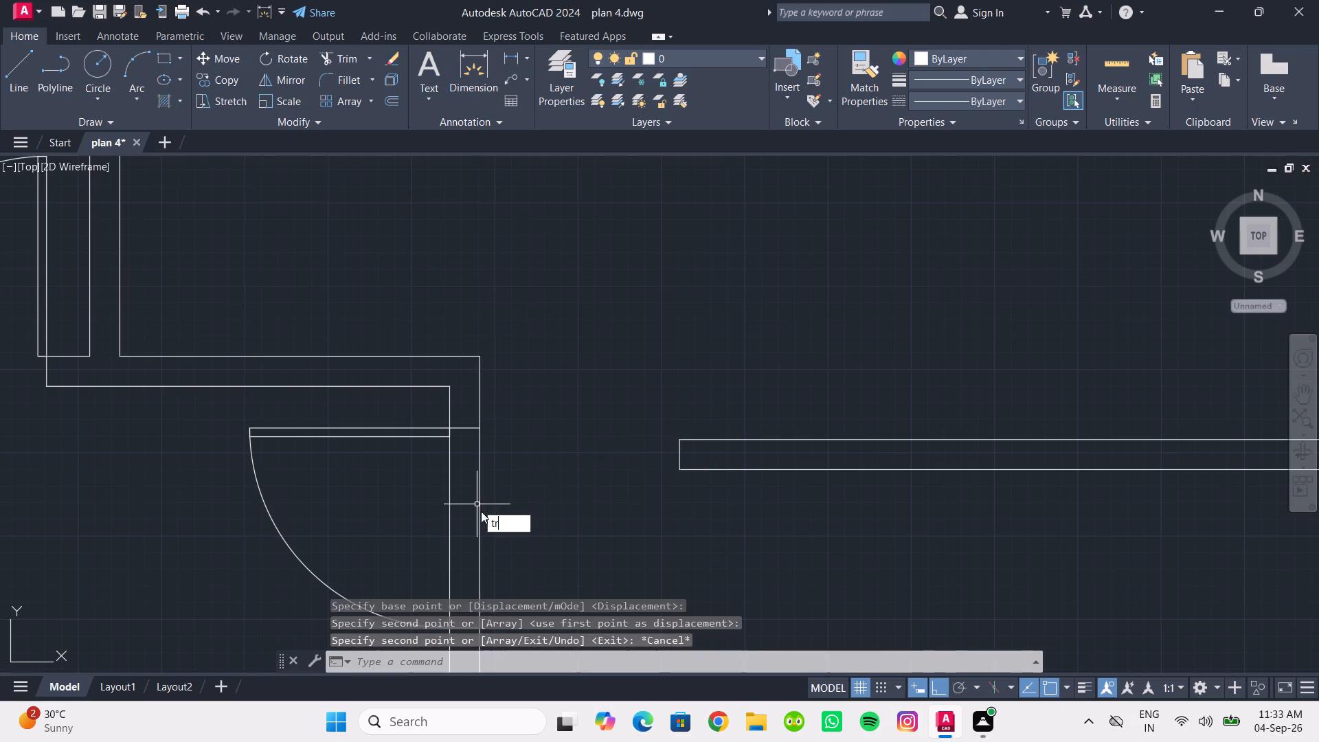
pyautogui.press('Return')
pyautogui.moveTo(511, 505); pyautogui.dragTo(415, 510)
pyautogui.scroll(-3, 480, 506)
pyautogui.moveTo(486, 505); pyautogui.dragTo(335, 484, button='middle')
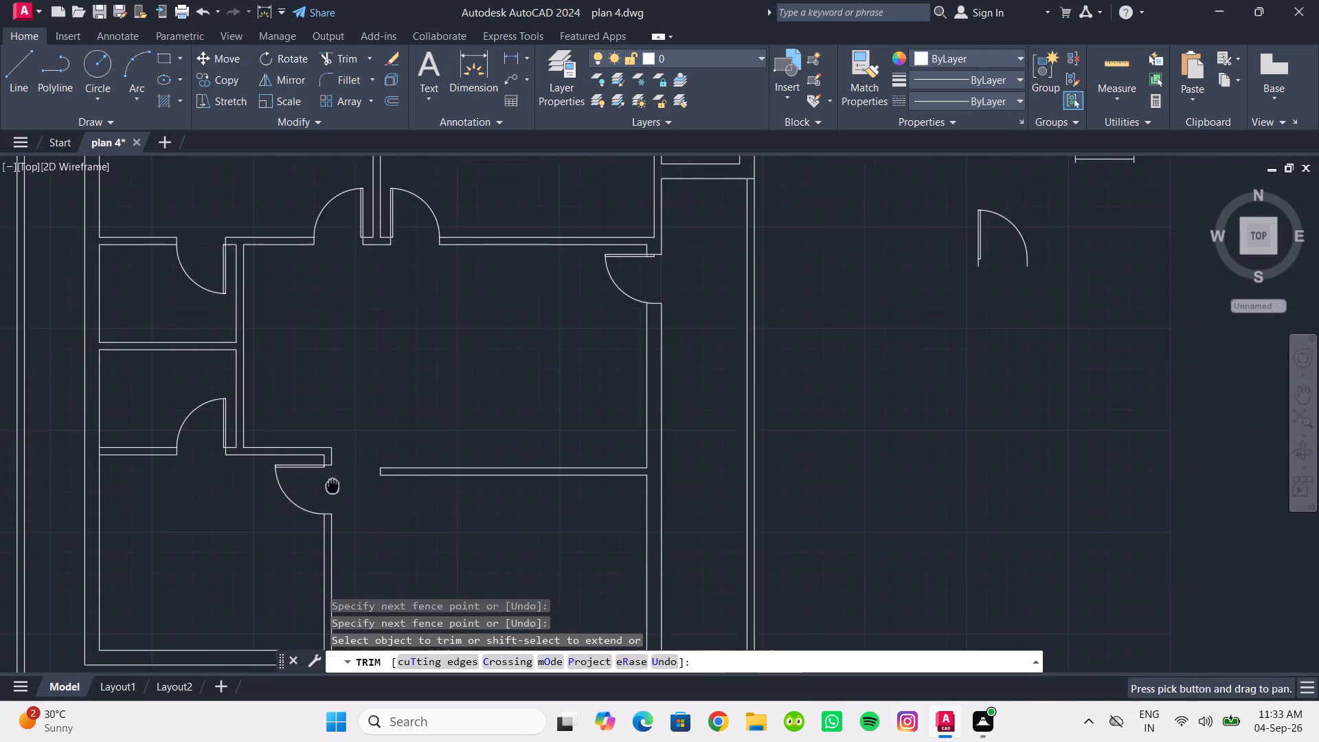
pyautogui.scroll(-1, 449, 543)
pyautogui.moveTo(448, 543); pyautogui.dragTo(321, 428, button='middle')
pyautogui.middleClick(315, 420)
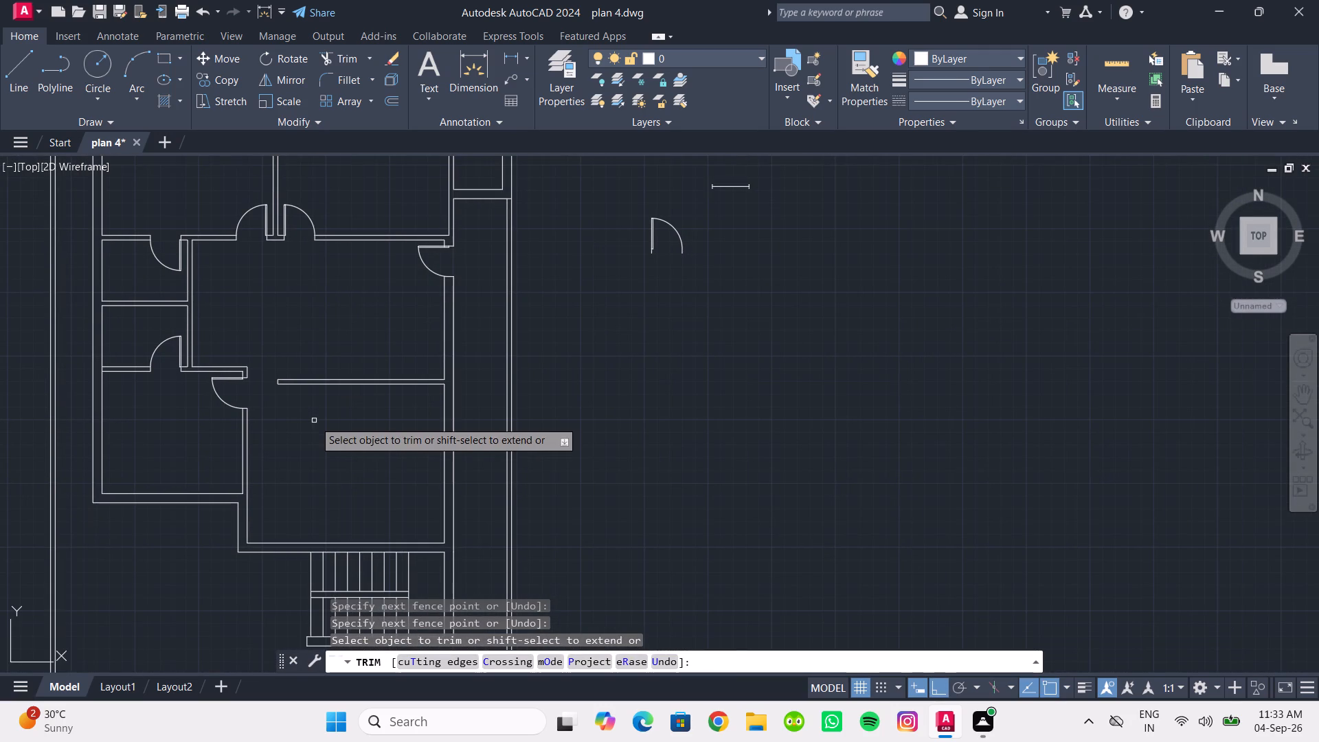
pyautogui.moveTo(349, 453); pyautogui.dragTo(366, 476, button='middle')
pyautogui.press('Escape')
# Mirror the small northeast room's door about a horizontal line just north of the building, keeping the original.
pyautogui.moveTo(392, 447); pyautogui.dragTo(401, 552, button='middle')
pyautogui.middleClick(401, 552)
pyautogui.moveTo(400, 422); pyautogui.dragTo(398, 470, button='middle')
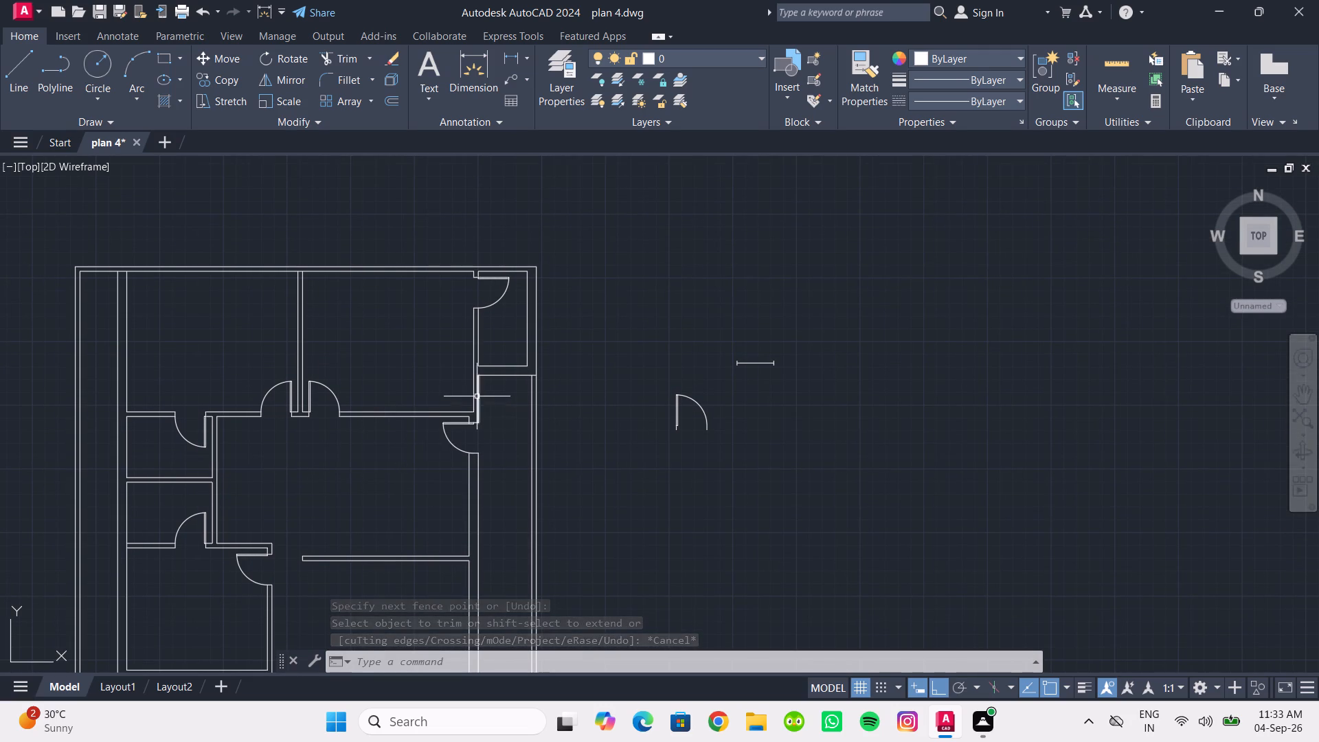
pyautogui.click(501, 304)
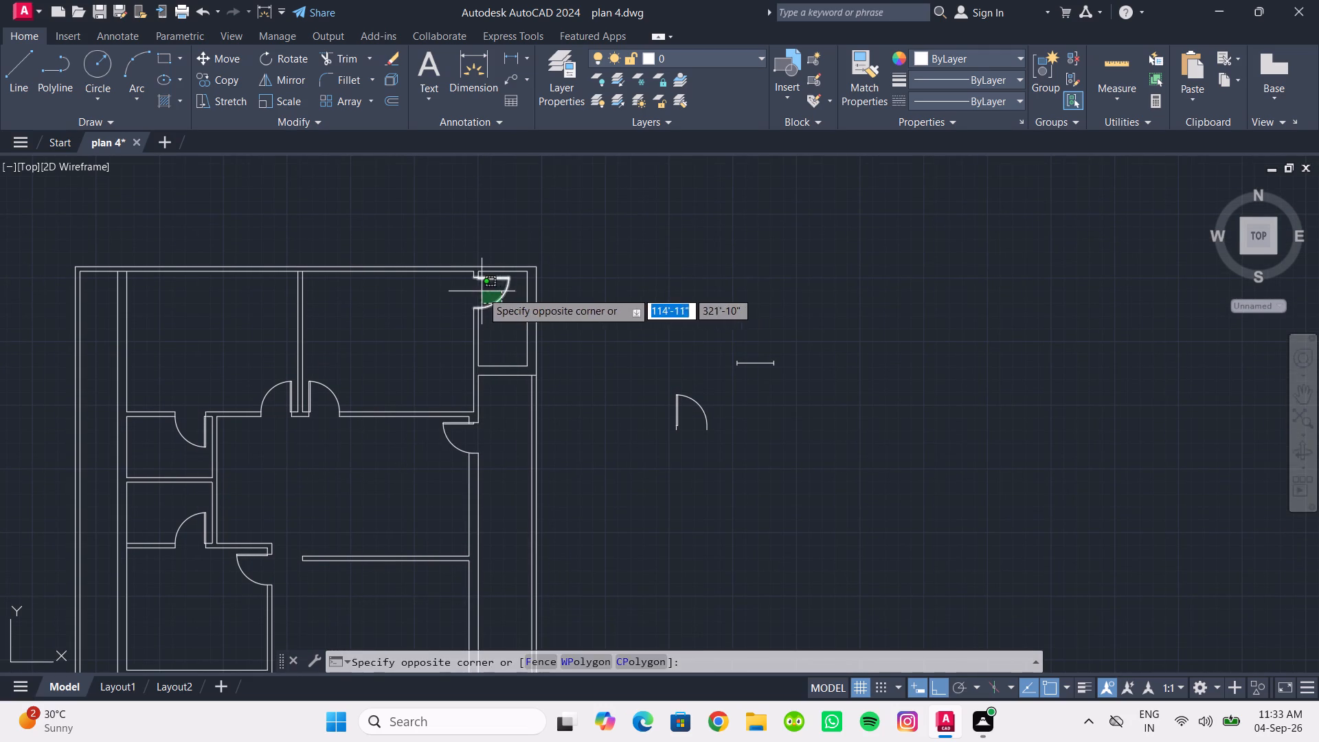
pyautogui.click(482, 291)
pyautogui.click(282, 86)
pyautogui.moveTo(550, 243); pyautogui.dragTo(523, 242)
pyautogui.click(324, 234)
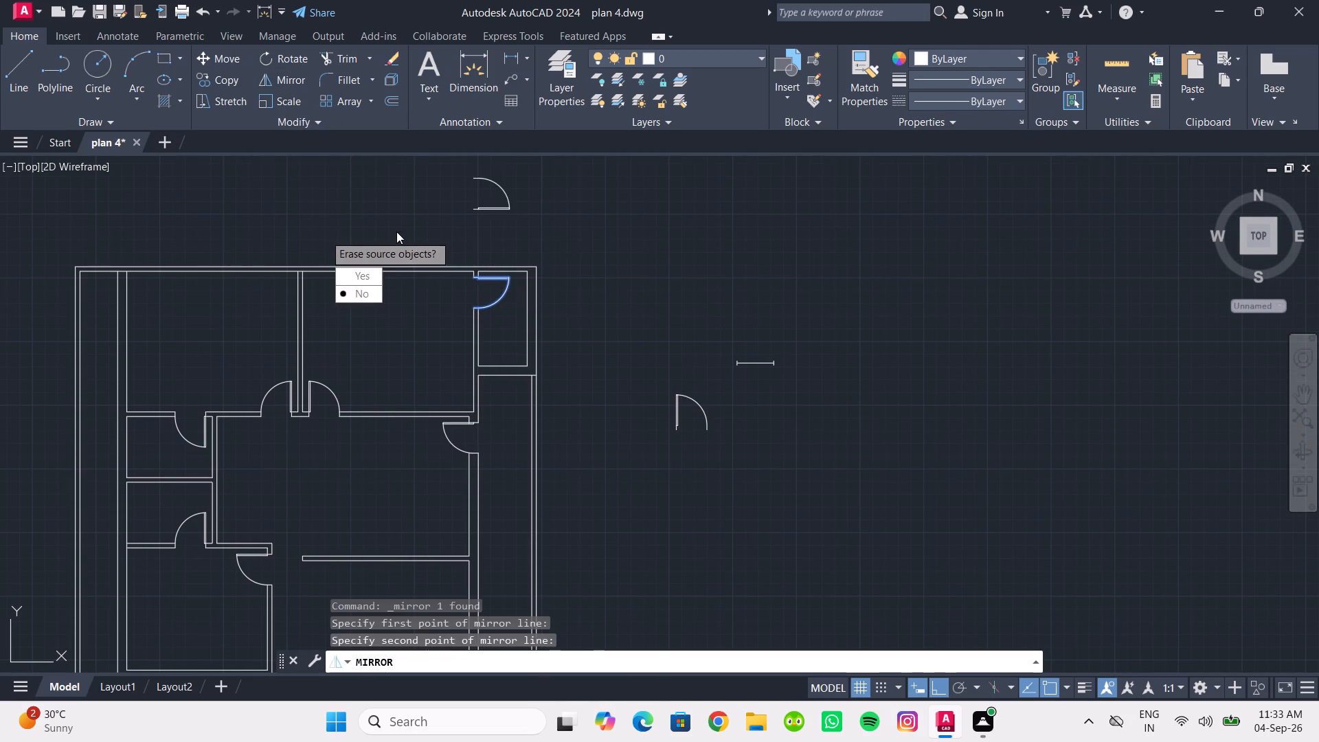
pyautogui.moveTo(357, 297); pyautogui.dragTo(324, 234)
# Copy the mirrored door north of the building by its hinge jamb's end onto the large south room's west wall, just above its southwest corner.
pyautogui.moveTo(615, 237); pyautogui.dragTo(522, 211)
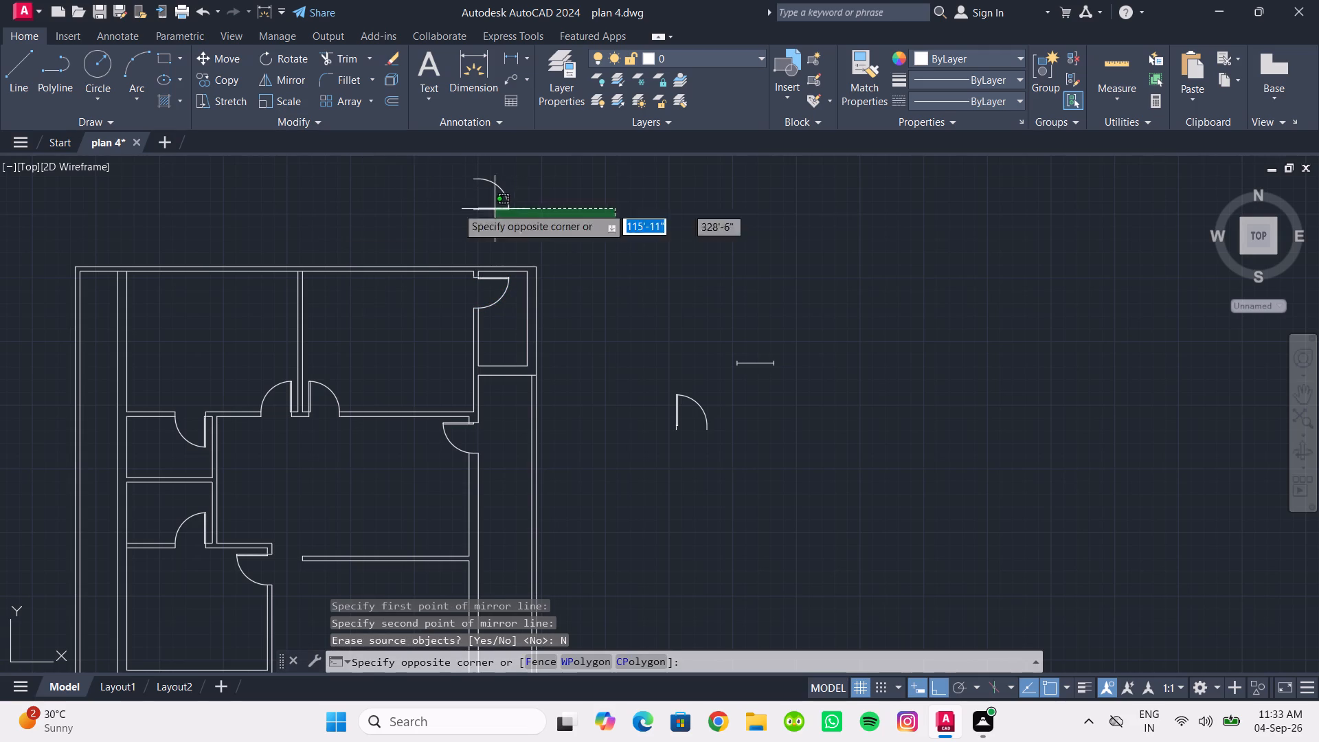
pyautogui.click(253, 157)
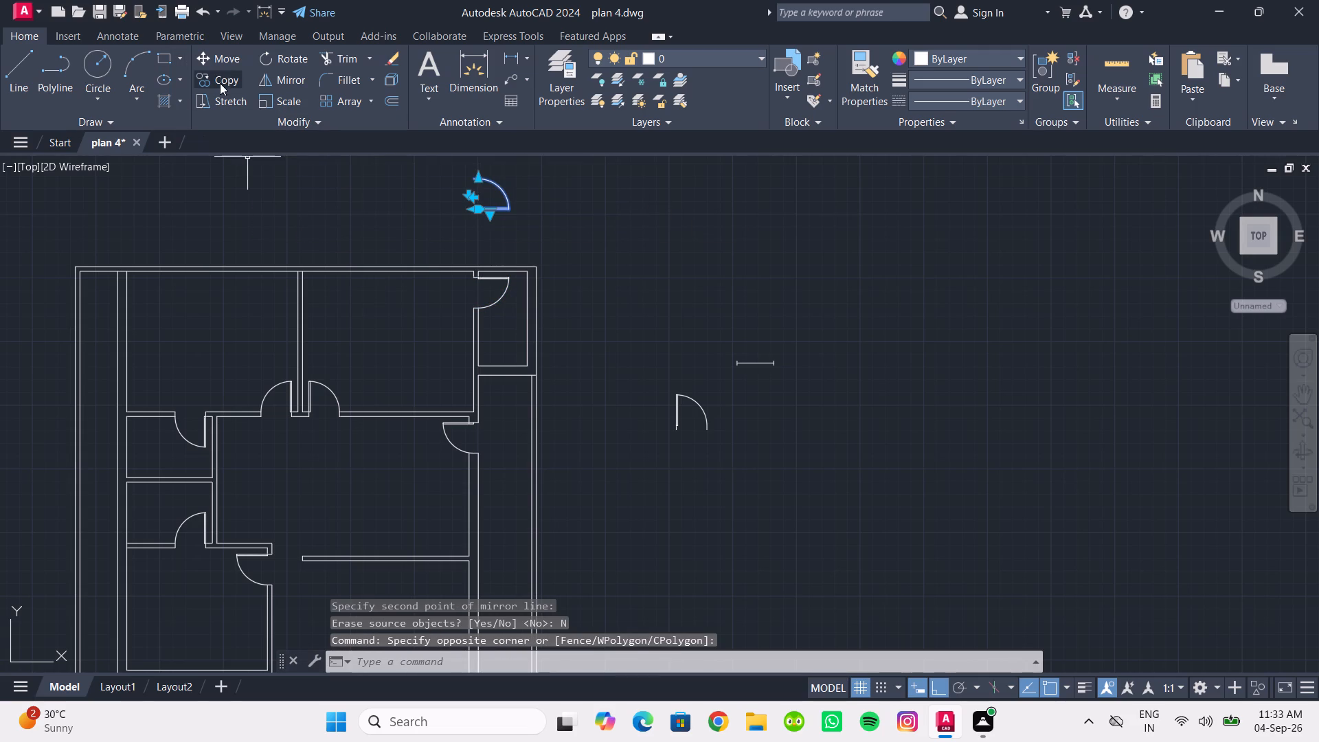
pyautogui.click(220, 83)
pyautogui.scroll(1, 474, 219)
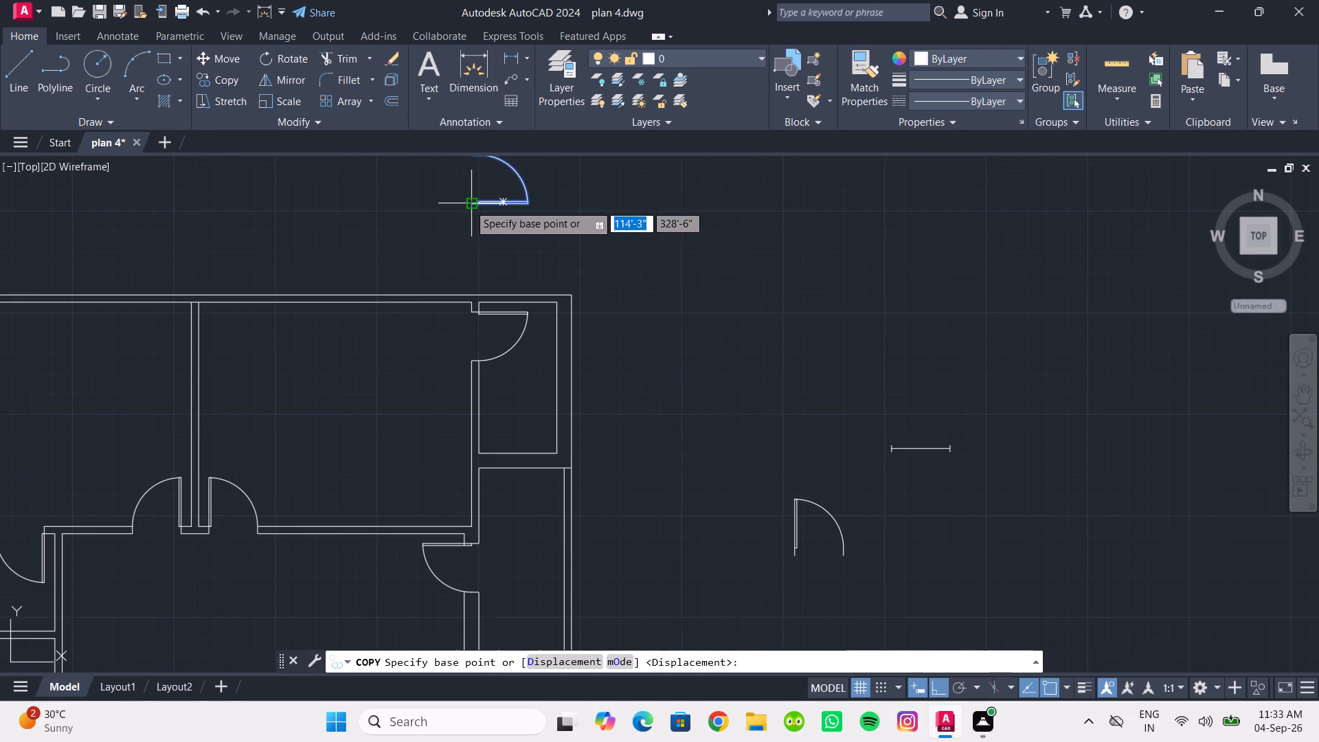
pyautogui.click(469, 204)
pyautogui.scroll(-2, 368, 412)
pyautogui.moveTo(368, 412); pyautogui.dragTo(499, 187, button='middle')
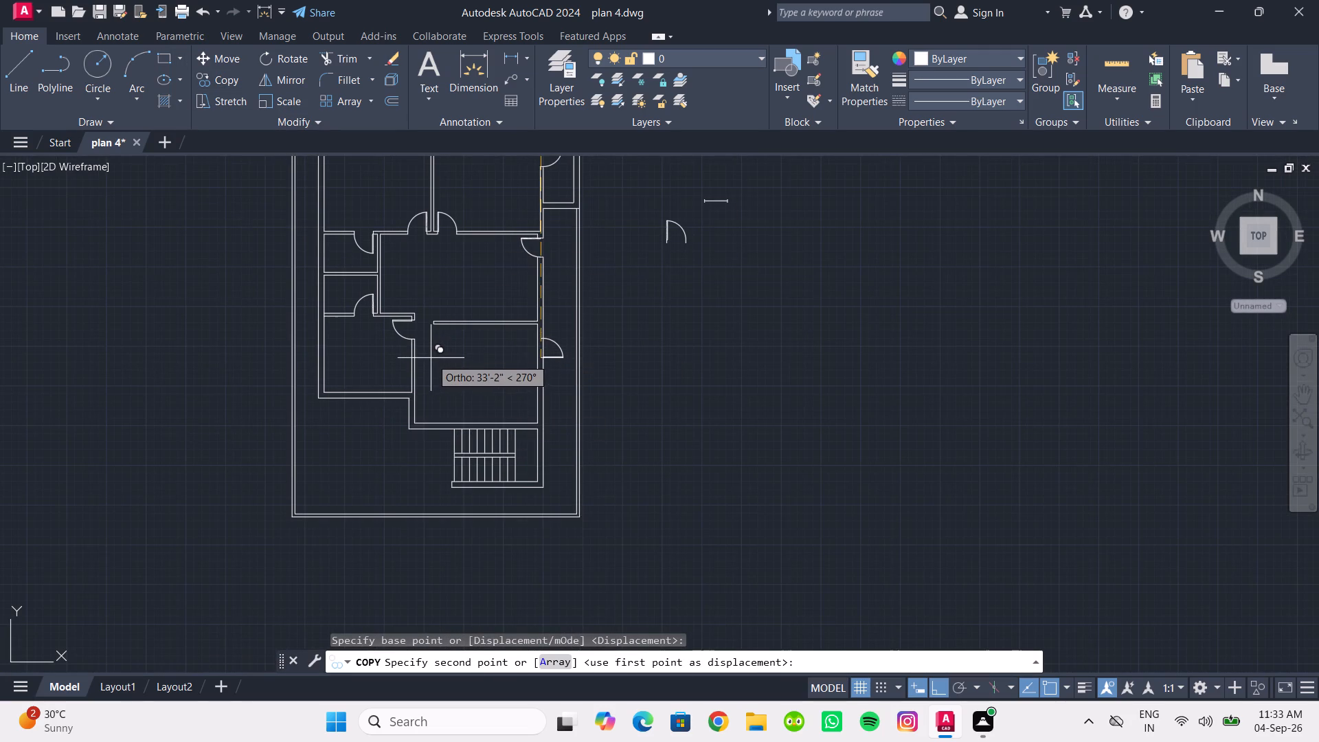
pyautogui.scroll(2, 431, 358)
pyautogui.moveTo(433, 367); pyautogui.dragTo(430, 347, button='middle')
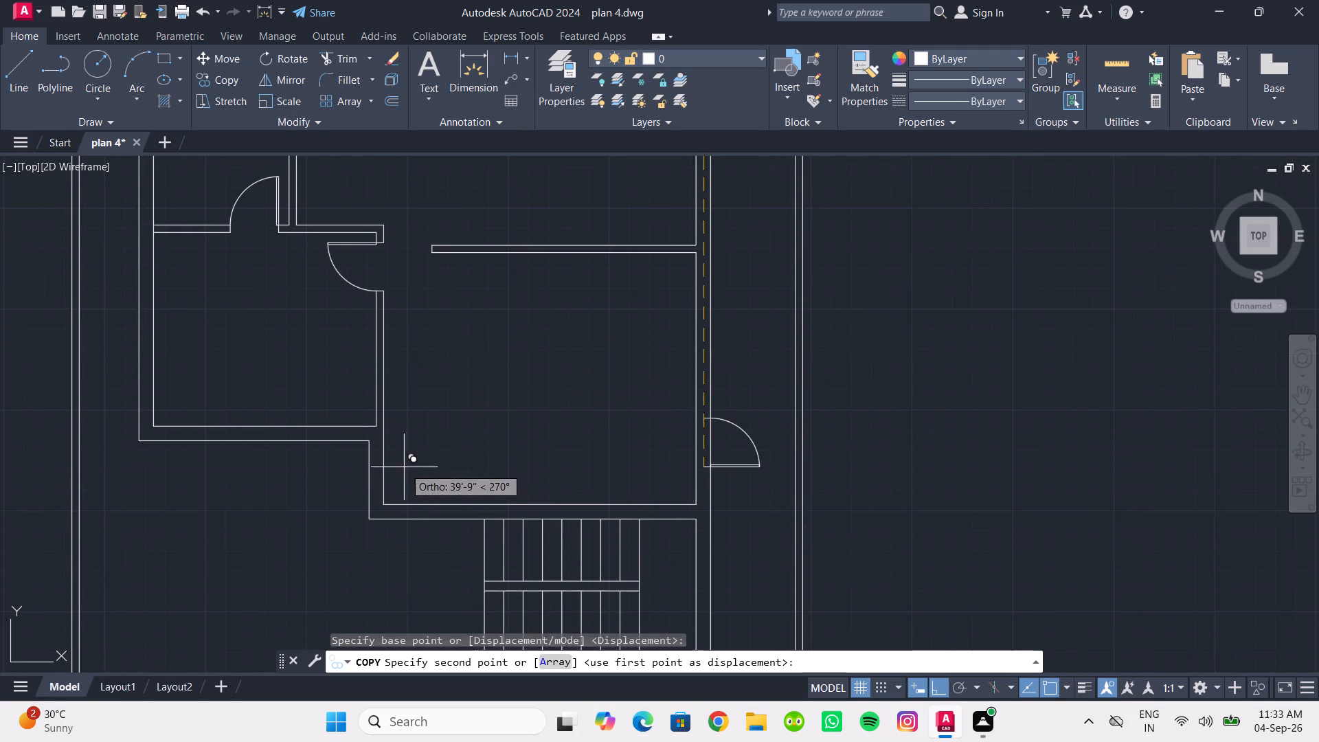
pyautogui.scroll(4, 402, 471)
pyautogui.moveTo(321, 528); pyautogui.dragTo(400, 265, button='middle')
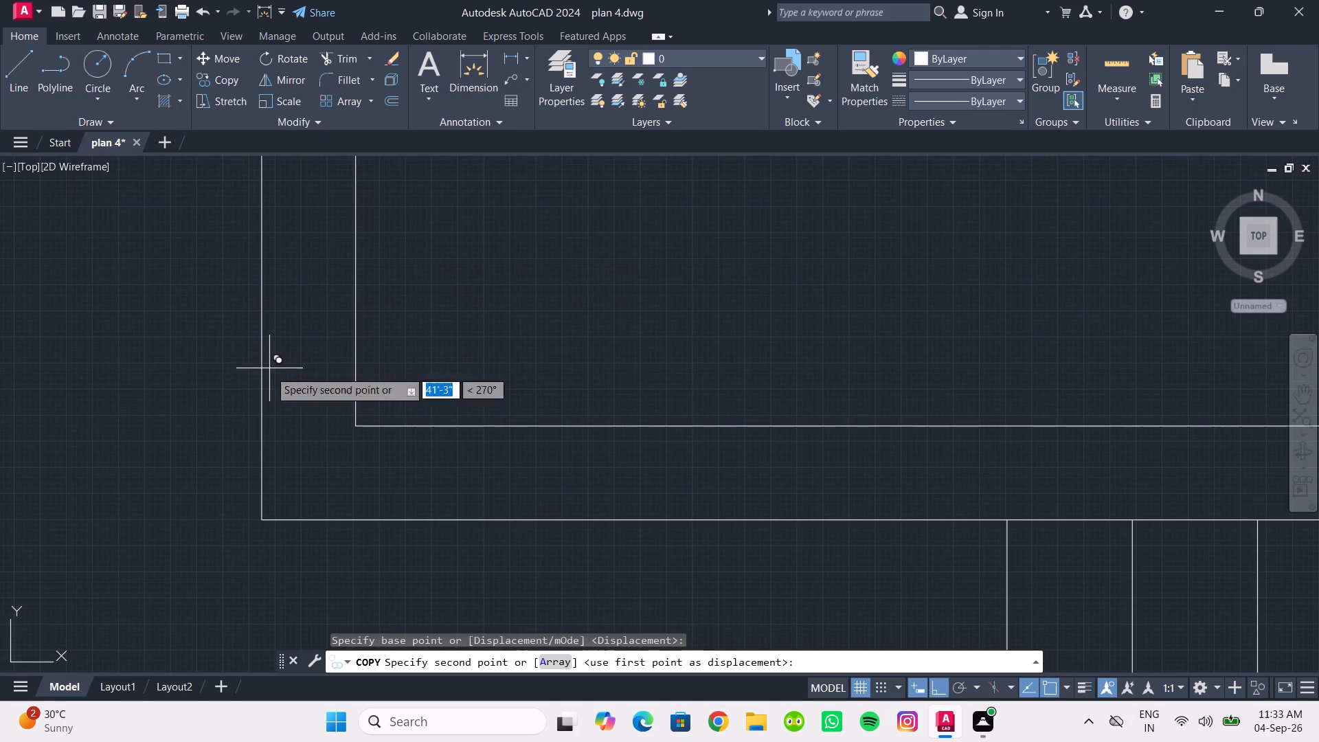
pyautogui.click(267, 374)
pyautogui.scroll(-2, 493, 352)
pyautogui.moveTo(493, 355); pyautogui.dragTo(517, 462, button='middle')
pyautogui.press('Escape')
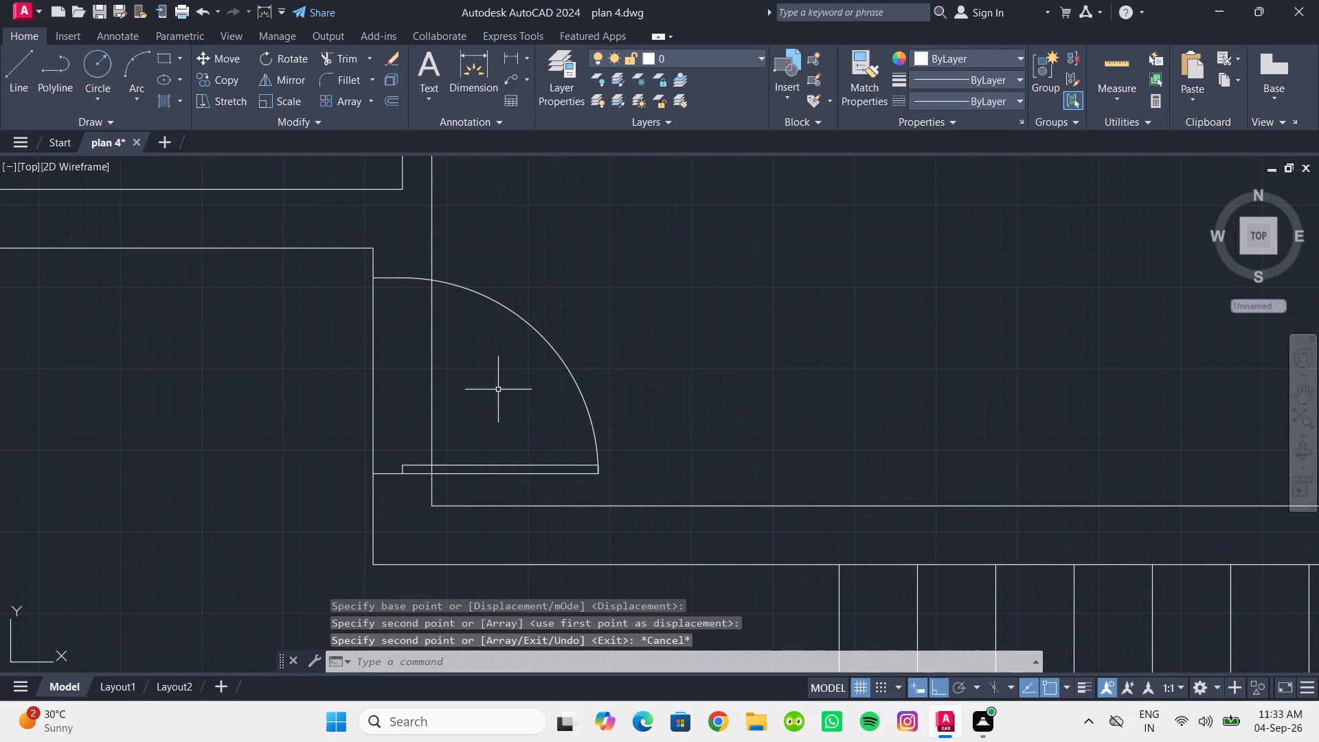
# Trim both lines of the large south room's west wall out of the new door opening.
pyautogui.press('t')
pyautogui.press('r')
pyautogui.press('Return')
pyautogui.moveTo(480, 382); pyautogui.dragTo(361, 382)
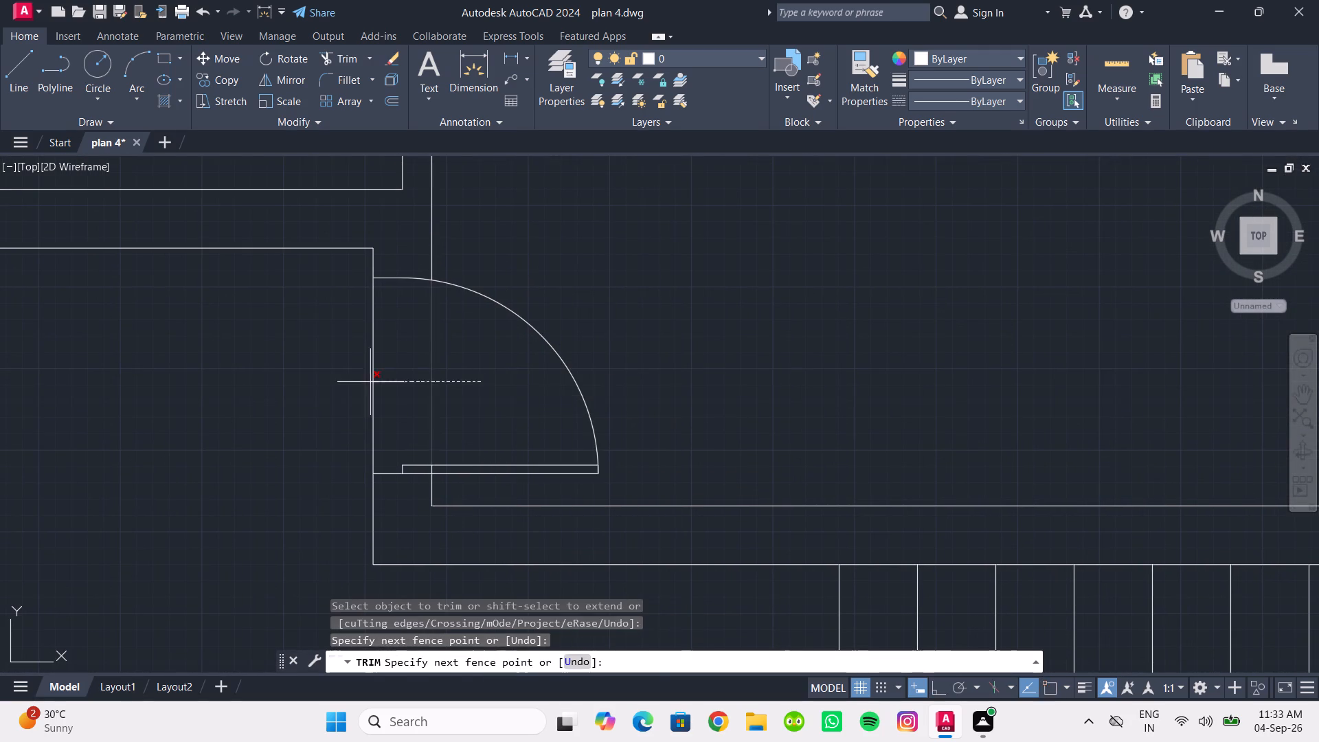
pyautogui.moveTo(361, 382); pyautogui.dragTo(354, 382)
pyautogui.scroll(-4, 352, 370)
pyautogui.moveTo(311, 461); pyautogui.dragTo(295, 508, button='middle')
pyautogui.scroll(1, 306, 496)
pyautogui.press('Escape')
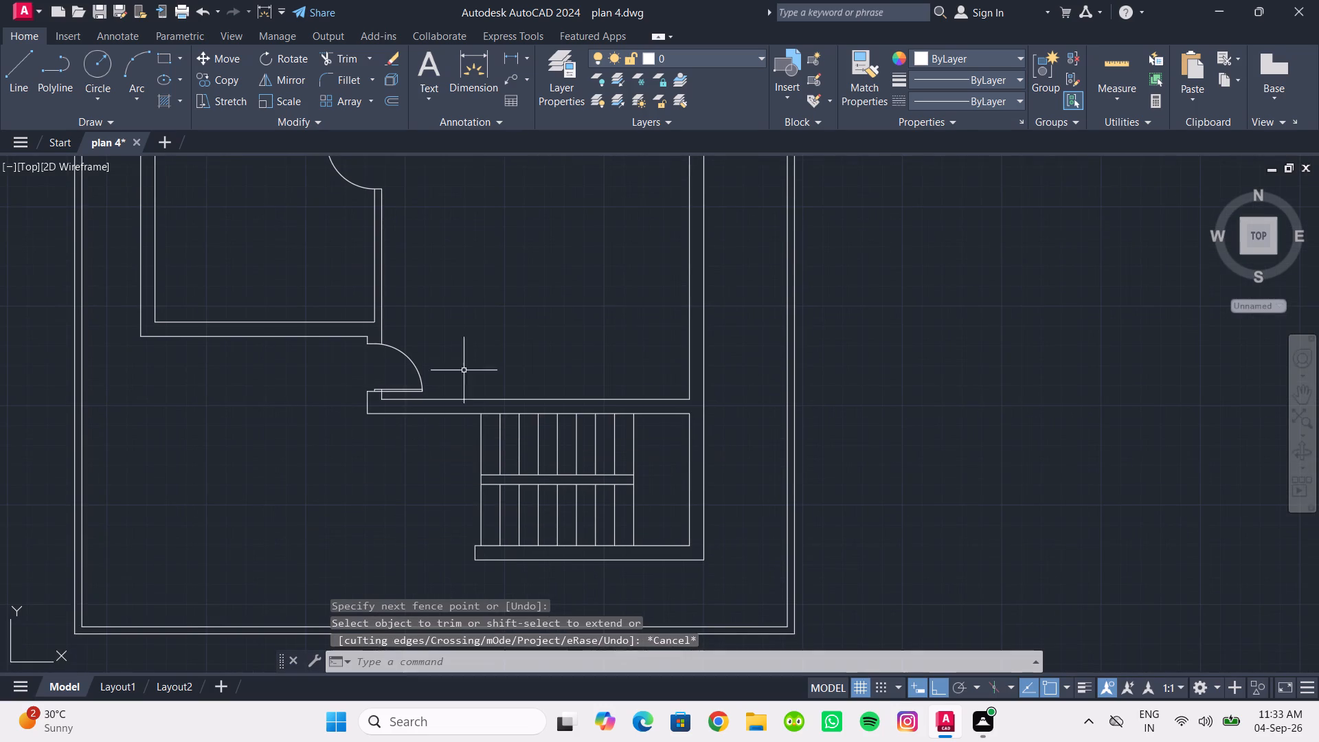
# Erase the spare door and window blocks east of the building and the spare mirrored door north of it.
pyautogui.scroll(-1, 466, 345)
pyautogui.moveTo(466, 345); pyautogui.dragTo(330, 434, button='middle')
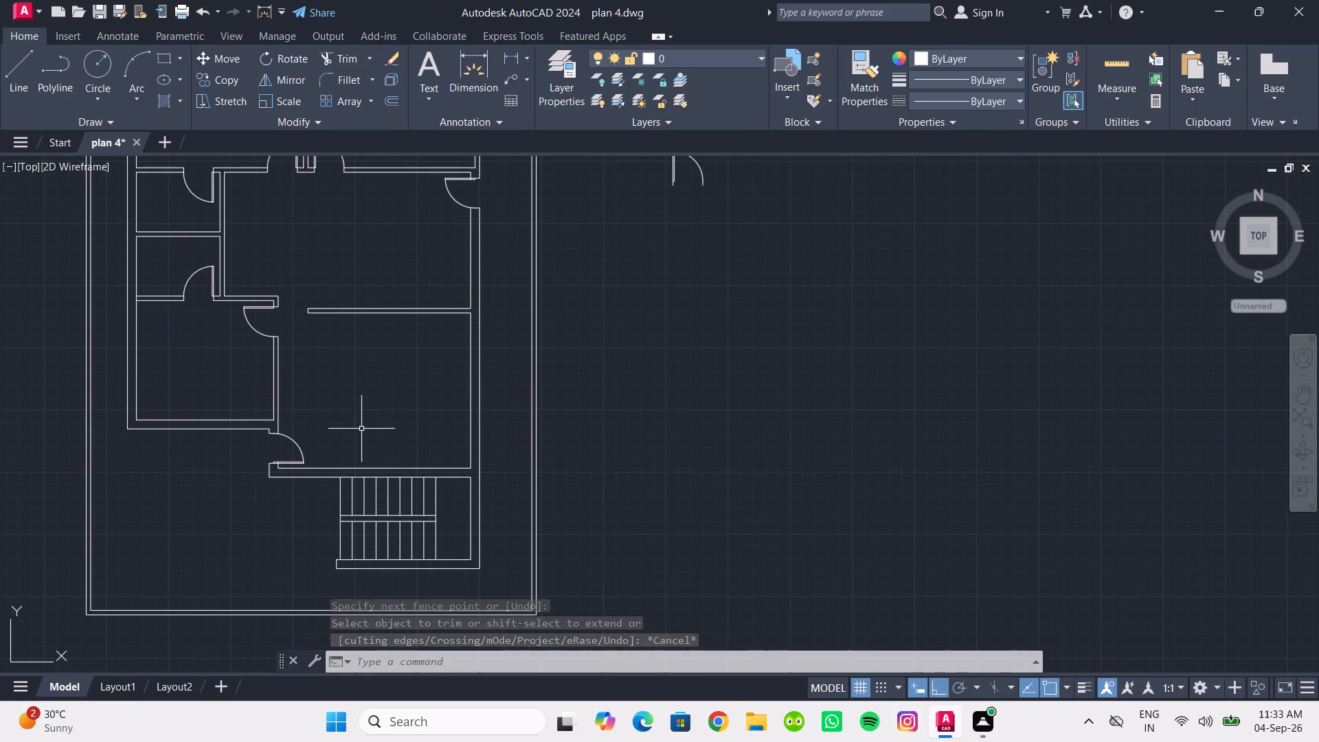
pyautogui.moveTo(361, 429); pyautogui.dragTo(260, 513, button='middle')
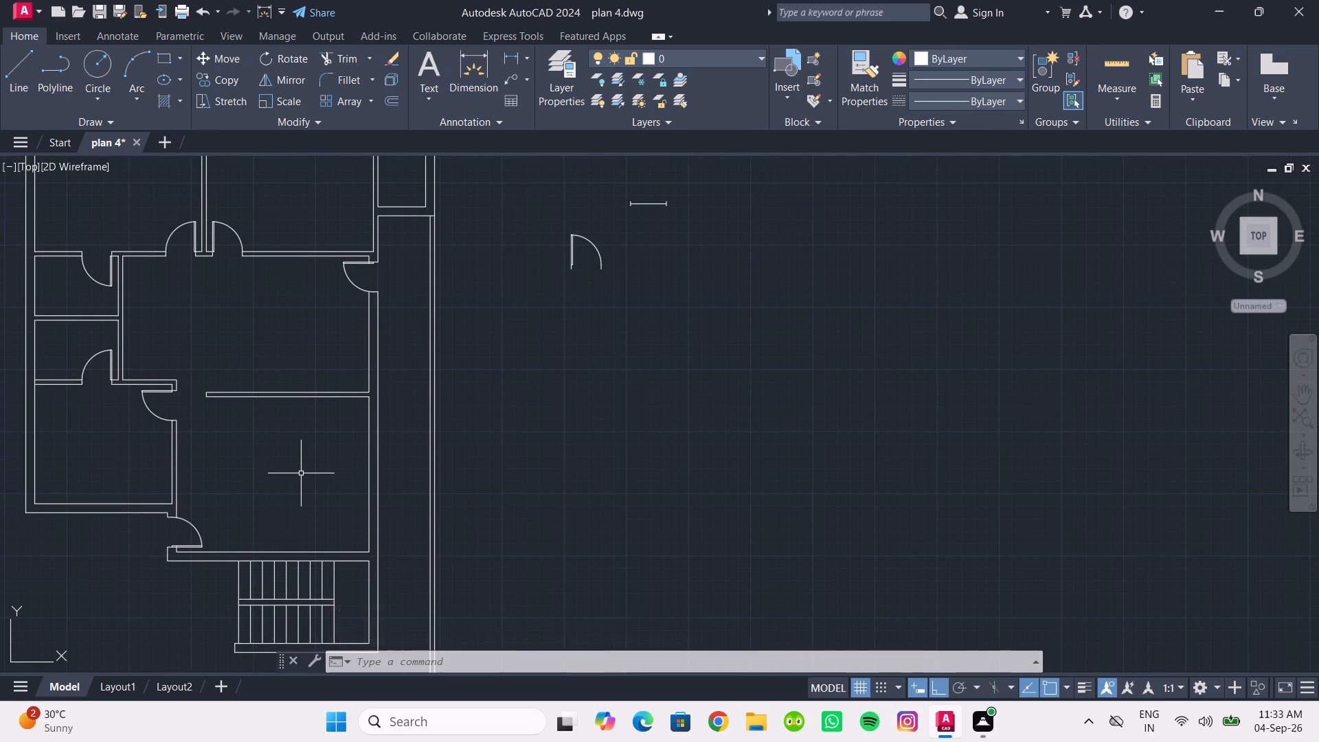
pyautogui.scroll(-1, 301, 473)
pyautogui.moveTo(301, 473); pyautogui.dragTo(331, 501, button='middle')
pyautogui.scroll(-1, 332, 501)
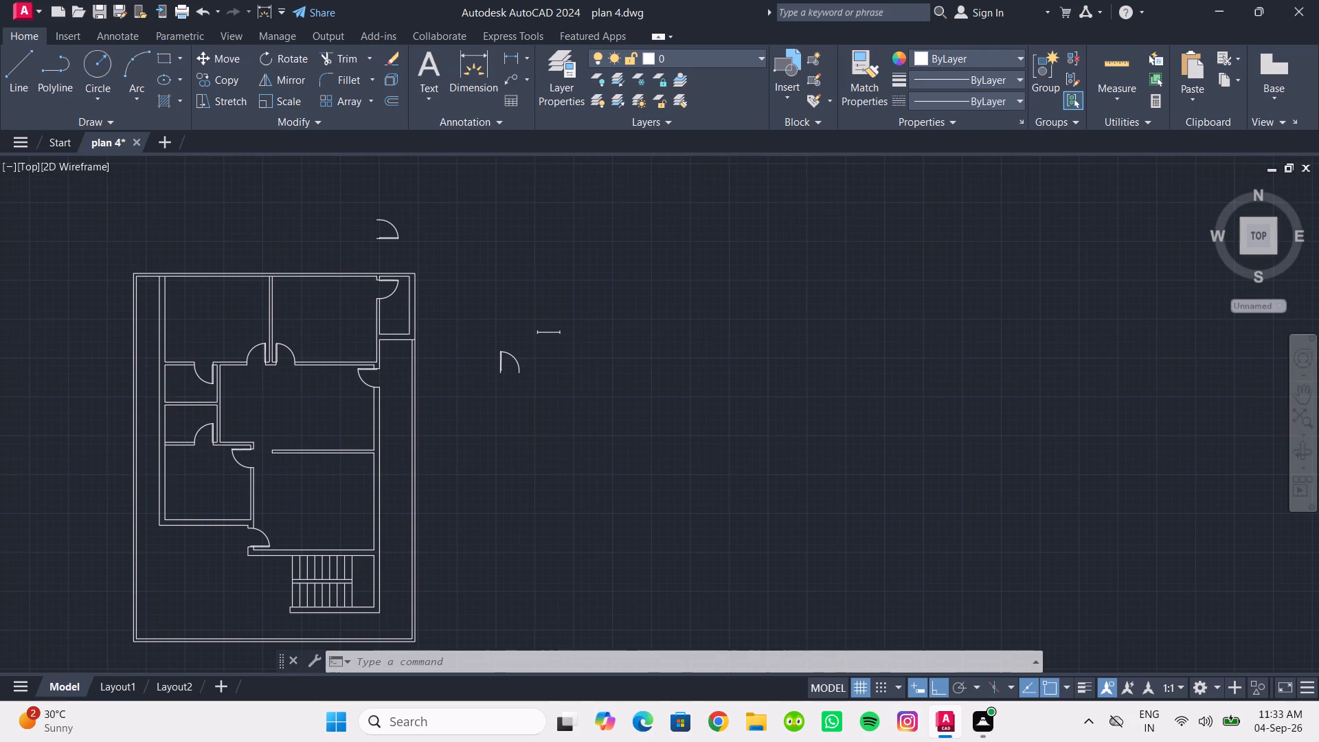
pyautogui.moveTo(332, 501); pyautogui.dragTo(370, 510, button='middle')
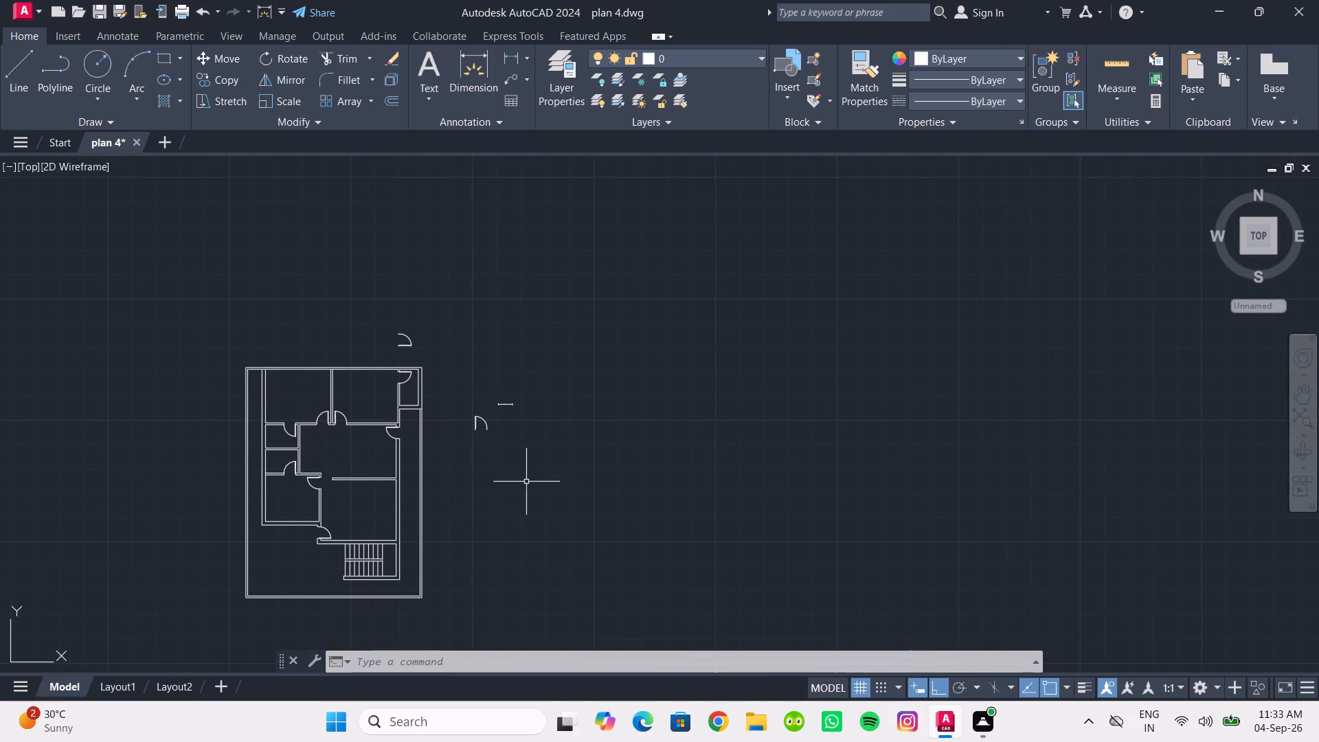
pyautogui.moveTo(522, 480); pyautogui.dragTo(508, 465)
pyautogui.click(472, 366)
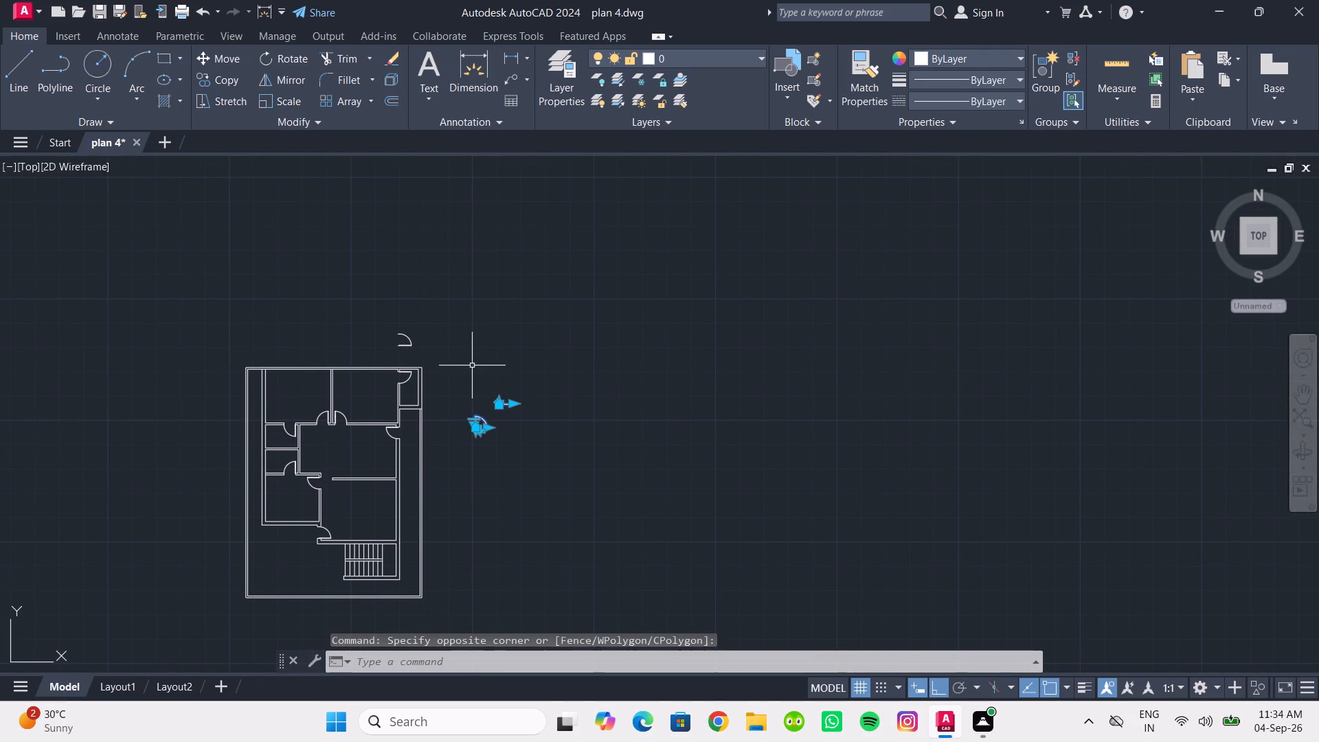
pyautogui.press('Delete')
pyautogui.scroll(2, 414, 330)
pyautogui.moveTo(427, 383); pyautogui.dragTo(409, 370)
pyautogui.click(346, 328)
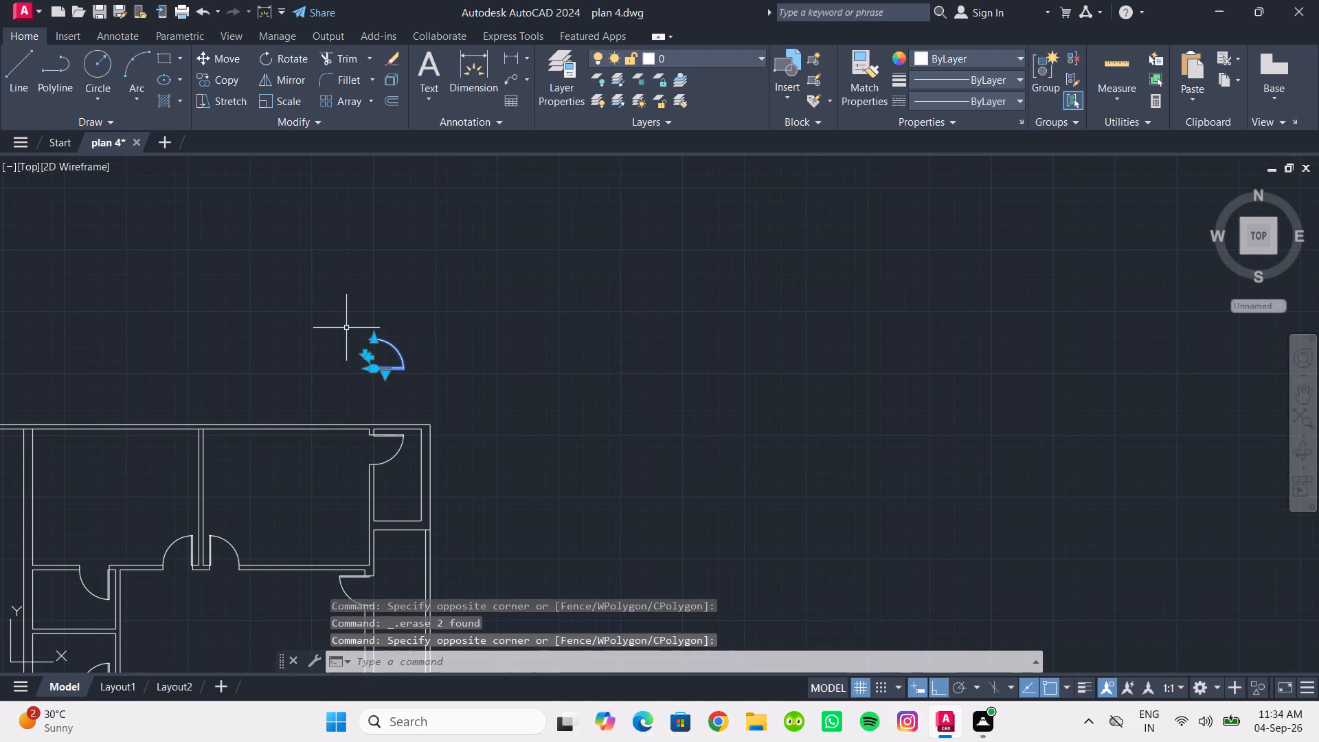
pyautogui.press('Delete')
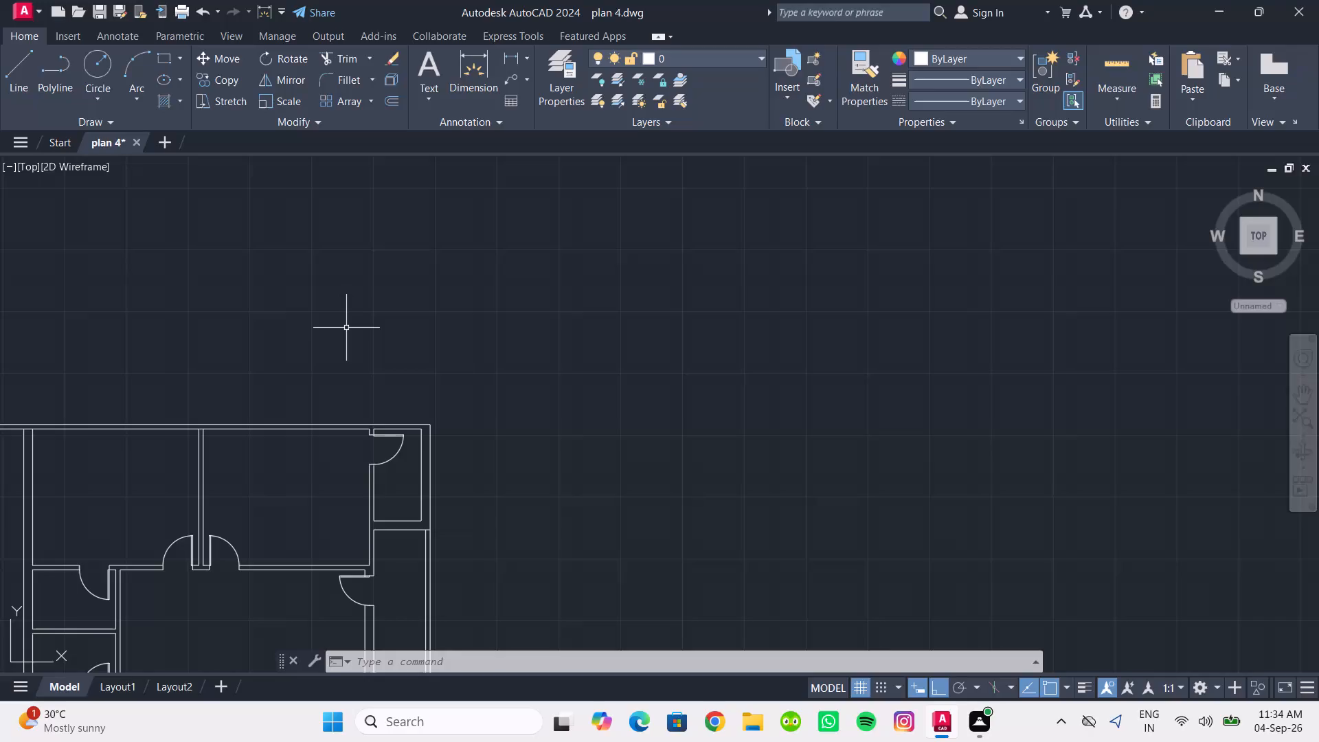
# Draw a rectangle 6' long and 9" wide in the empty space just north of the building's northeast corner.
pyautogui.scroll(-2, 516, 430)
pyautogui.moveTo(516, 430); pyautogui.dragTo(556, 350, button='middle')
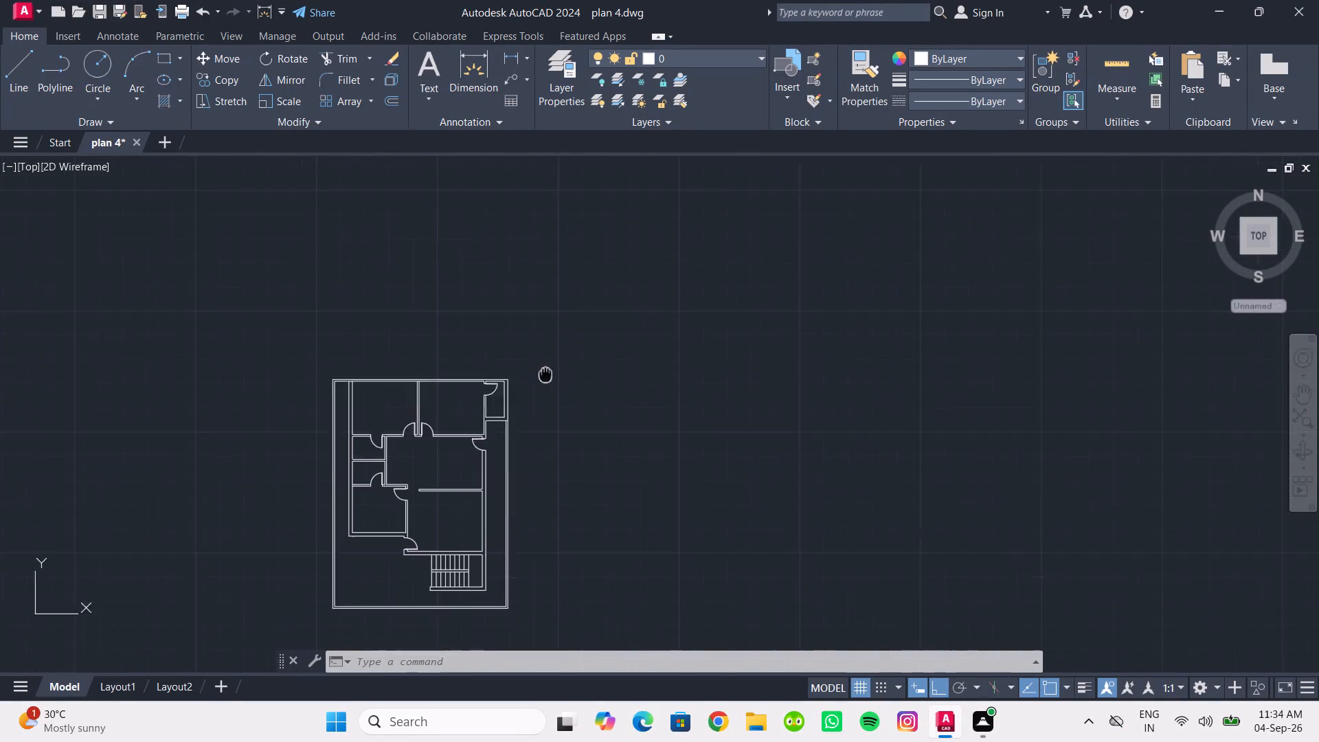
pyautogui.moveTo(556, 350); pyautogui.dragTo(562, 340, button='middle')
pyautogui.scroll(1, 548, 364)
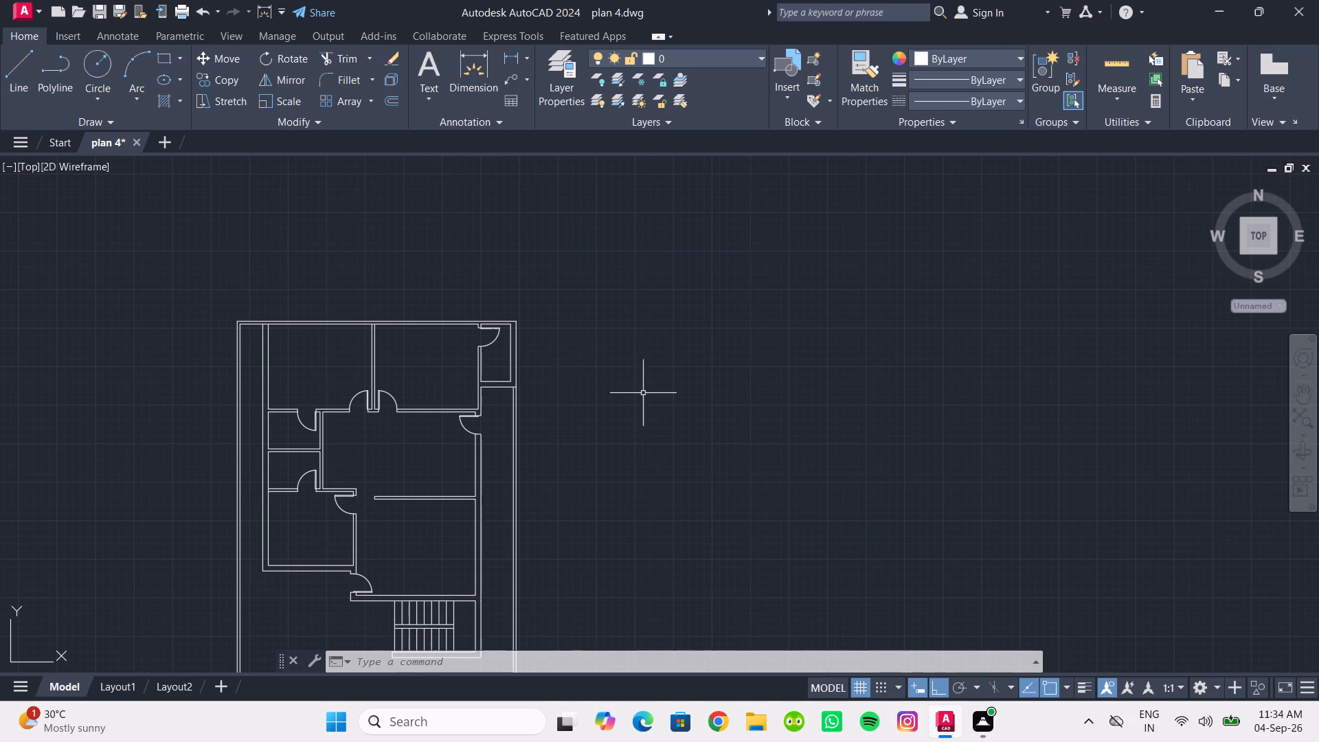
pyautogui.click(168, 56)
pyautogui.click(501, 254)
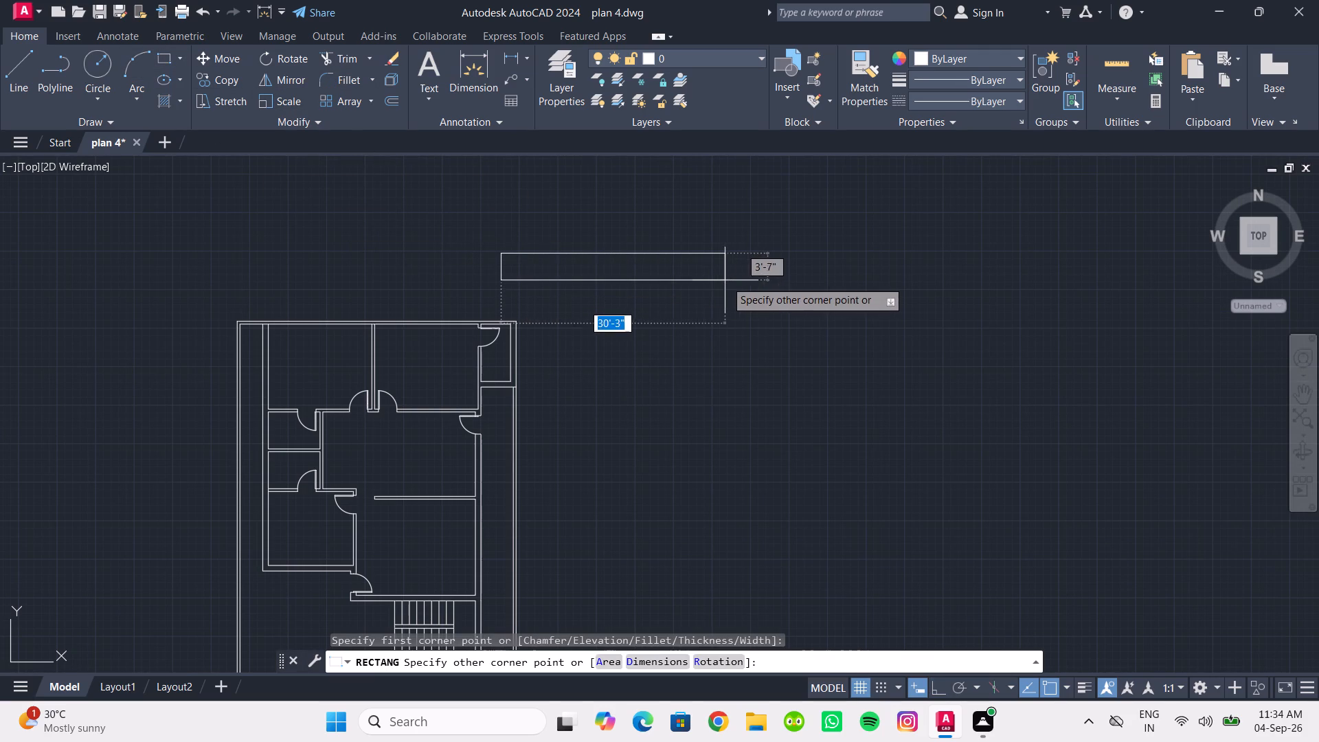
pyautogui.press('d')
pyautogui.press('Return')
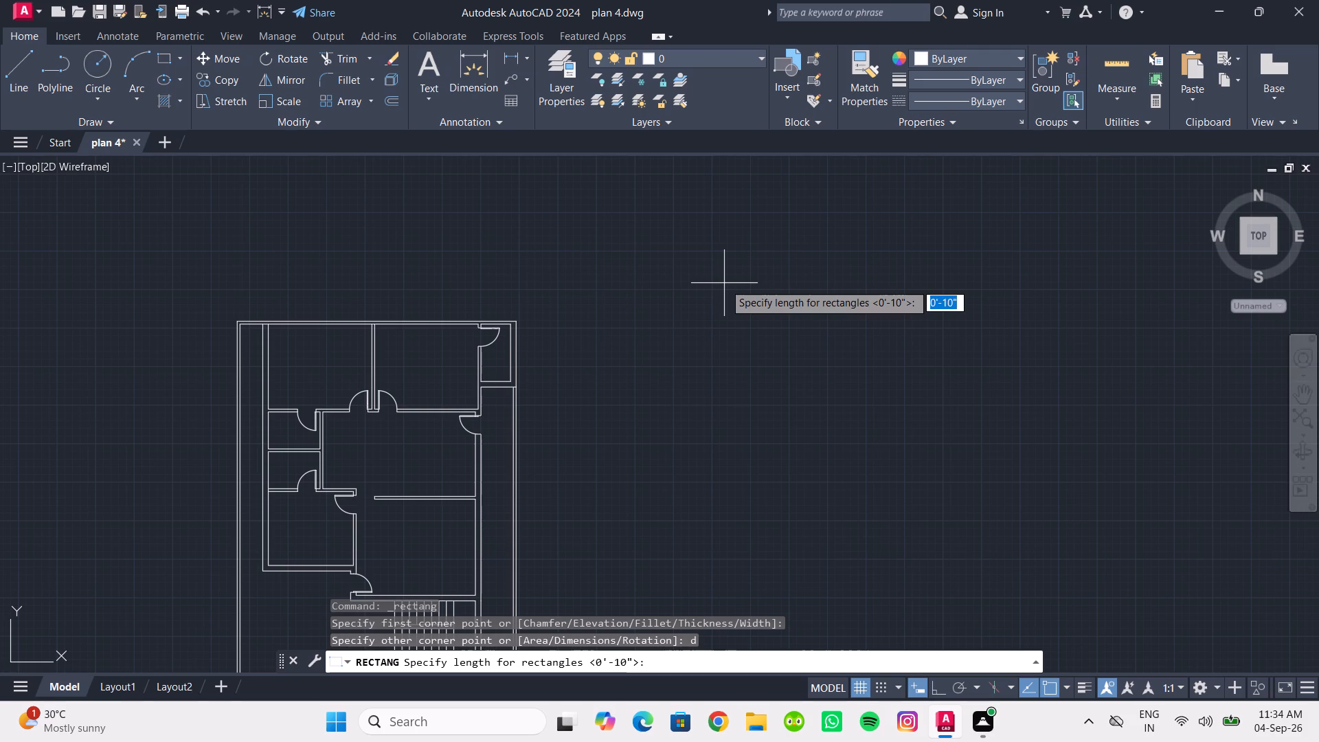
pyautogui.press('6')
pyautogui.press("'")
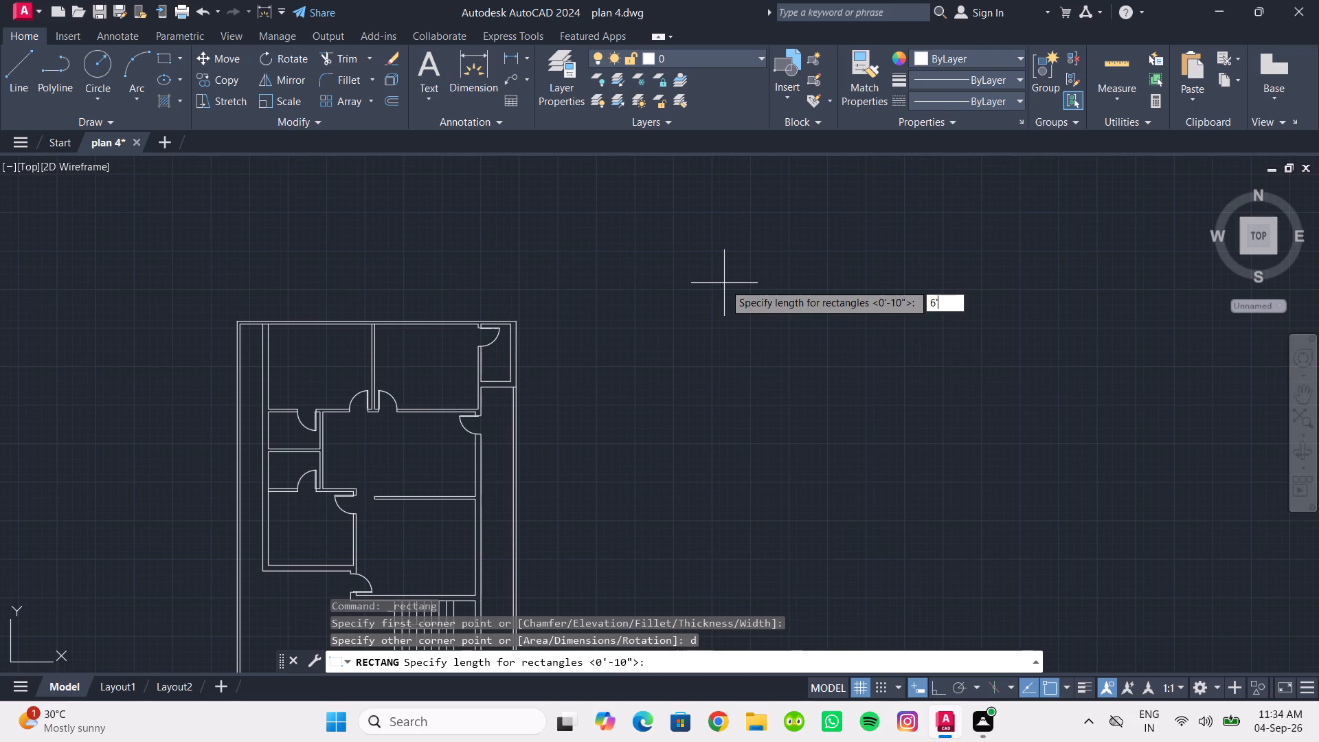
pyautogui.press('Return')
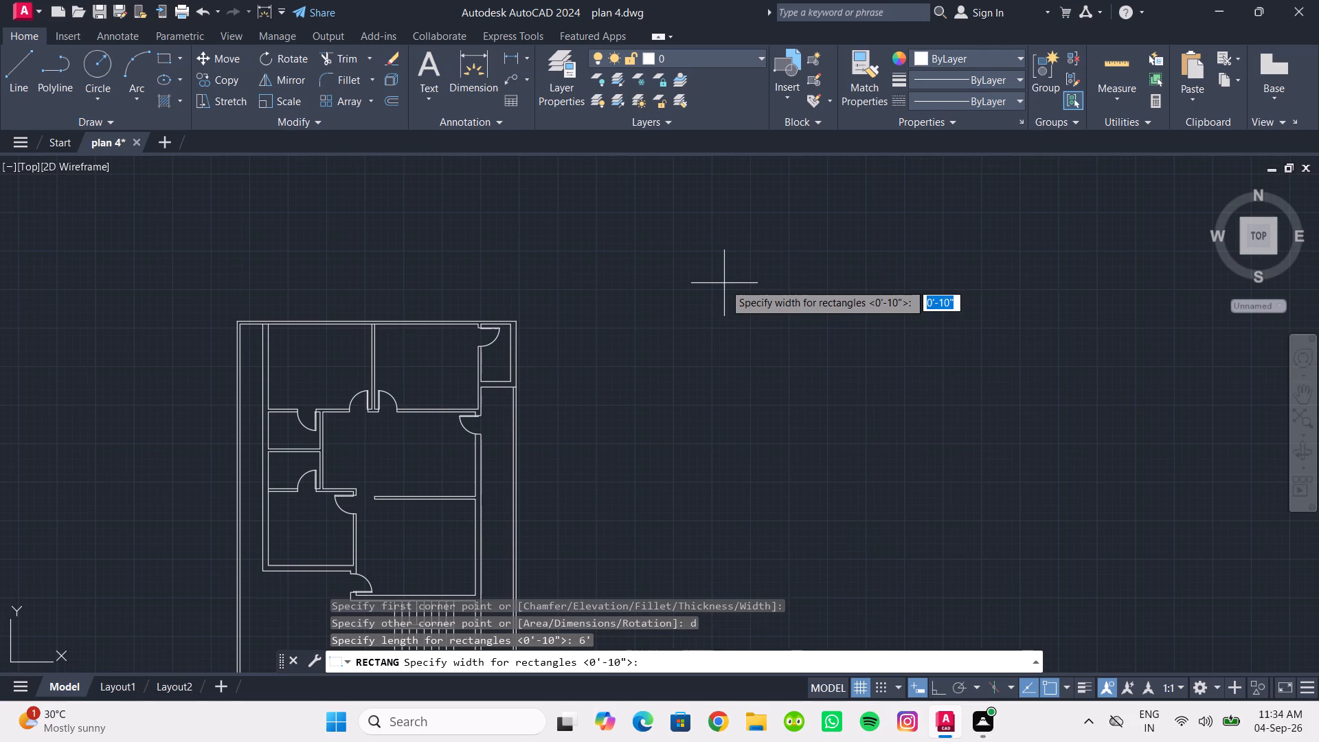
pyautogui.press('9')
pyautogui.press('Return')
pyautogui.click(718, 284)
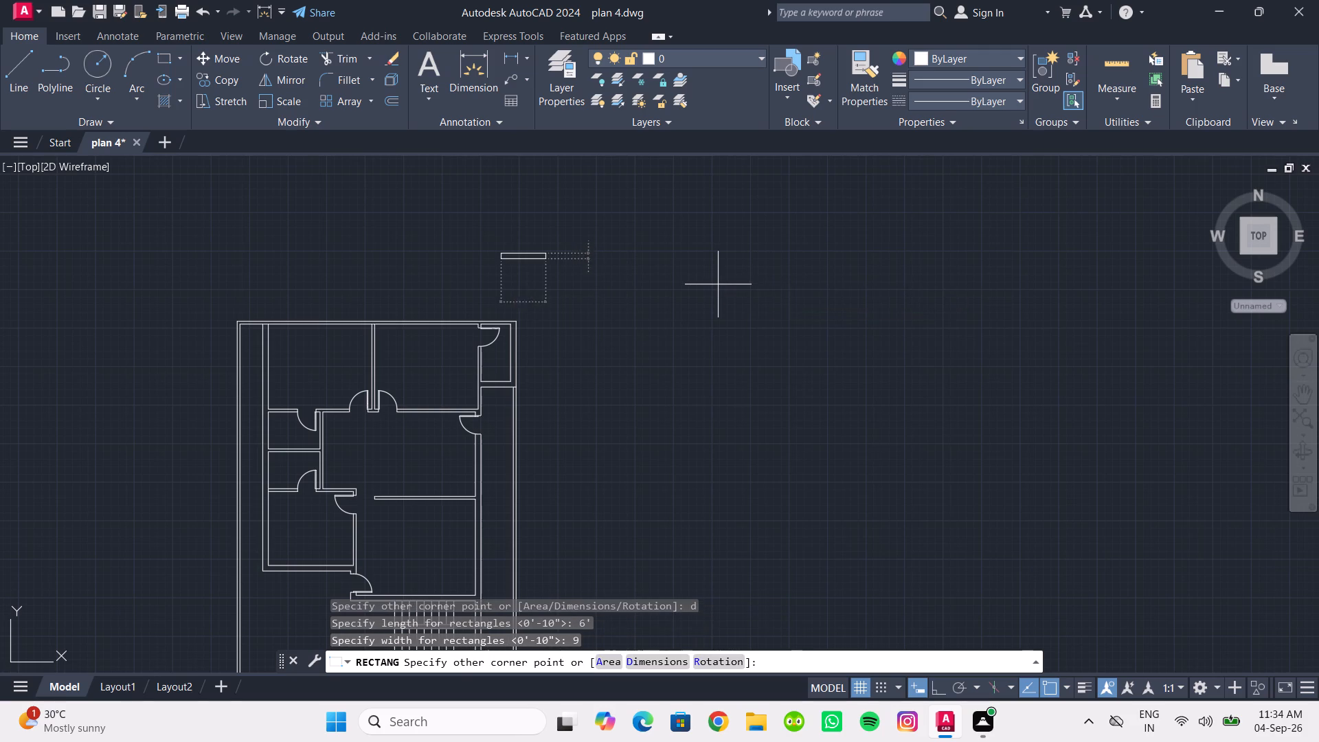
# Draw a horizontal centre line through the 6' rectangle between the midpoints of its short sides.
pyautogui.scroll(3, 529, 256)
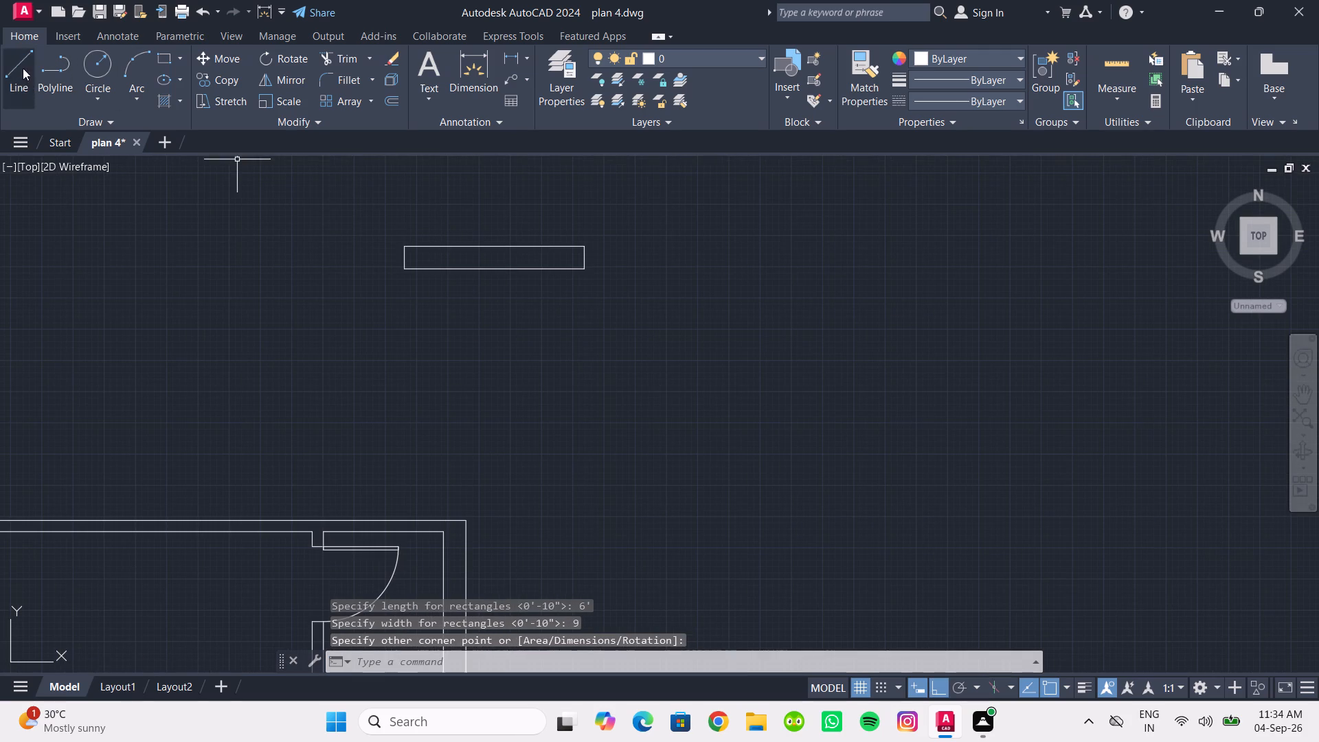
pyautogui.click(20, 68)
pyautogui.scroll(3, 443, 264)
pyautogui.click(278, 240)
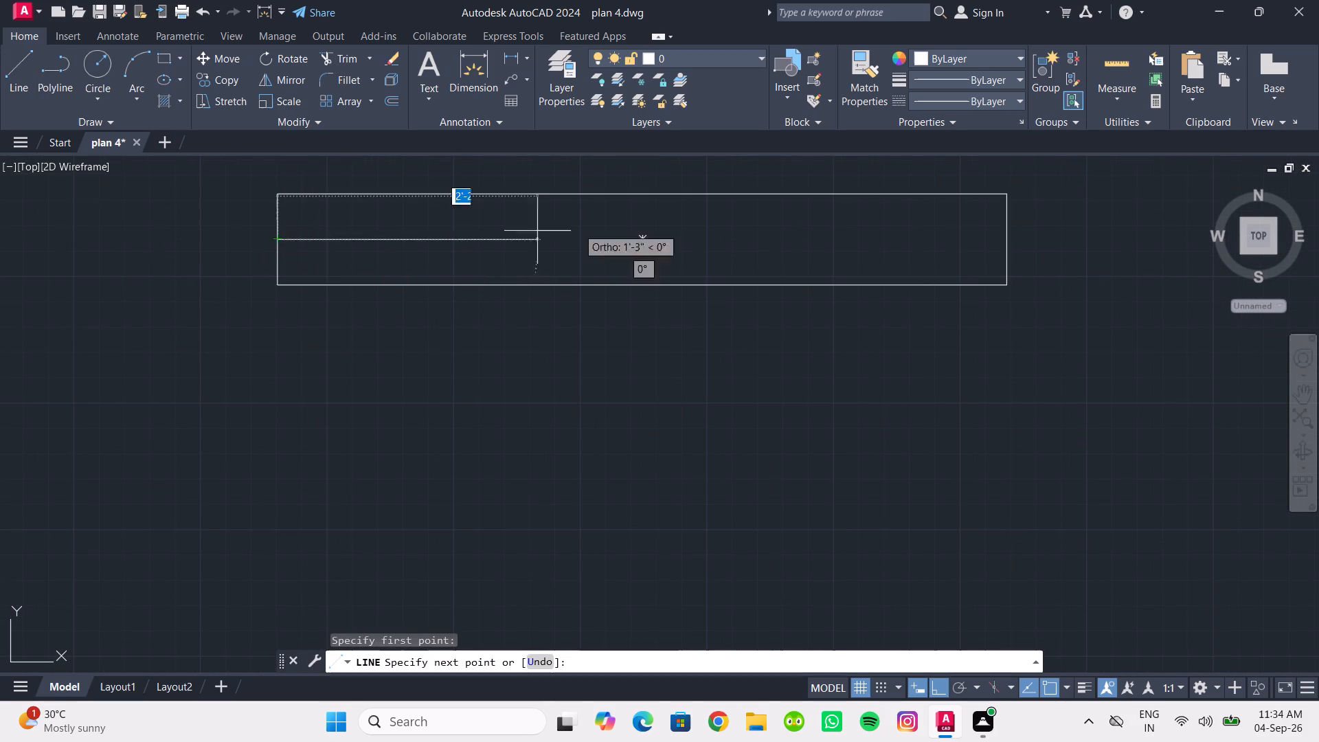
pyautogui.click(1006, 239)
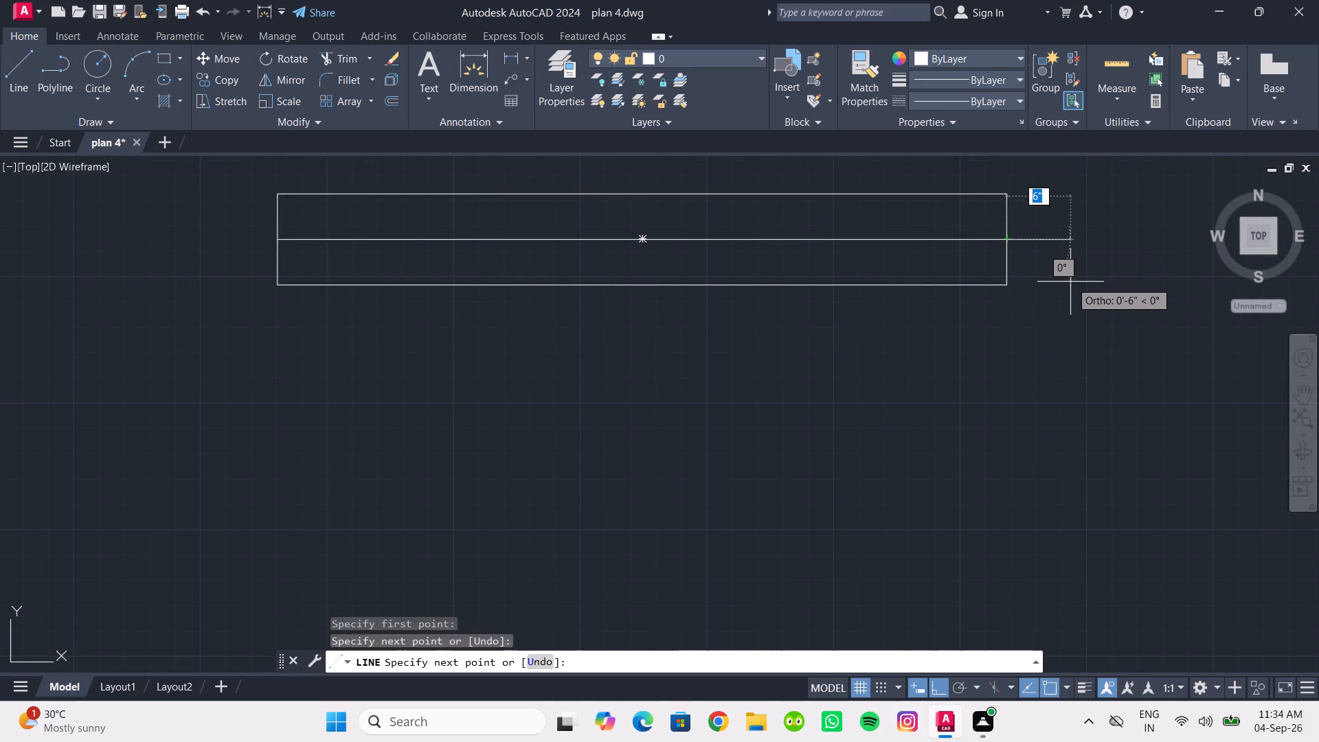
pyautogui.press('Escape')
# Copy the rectangle with its centre line twice to the east, making a row of three window symbols with small gaps between them.
pyautogui.scroll(-2, 817, 330)
pyautogui.moveTo(813, 342); pyautogui.dragTo(667, 394, button='middle')
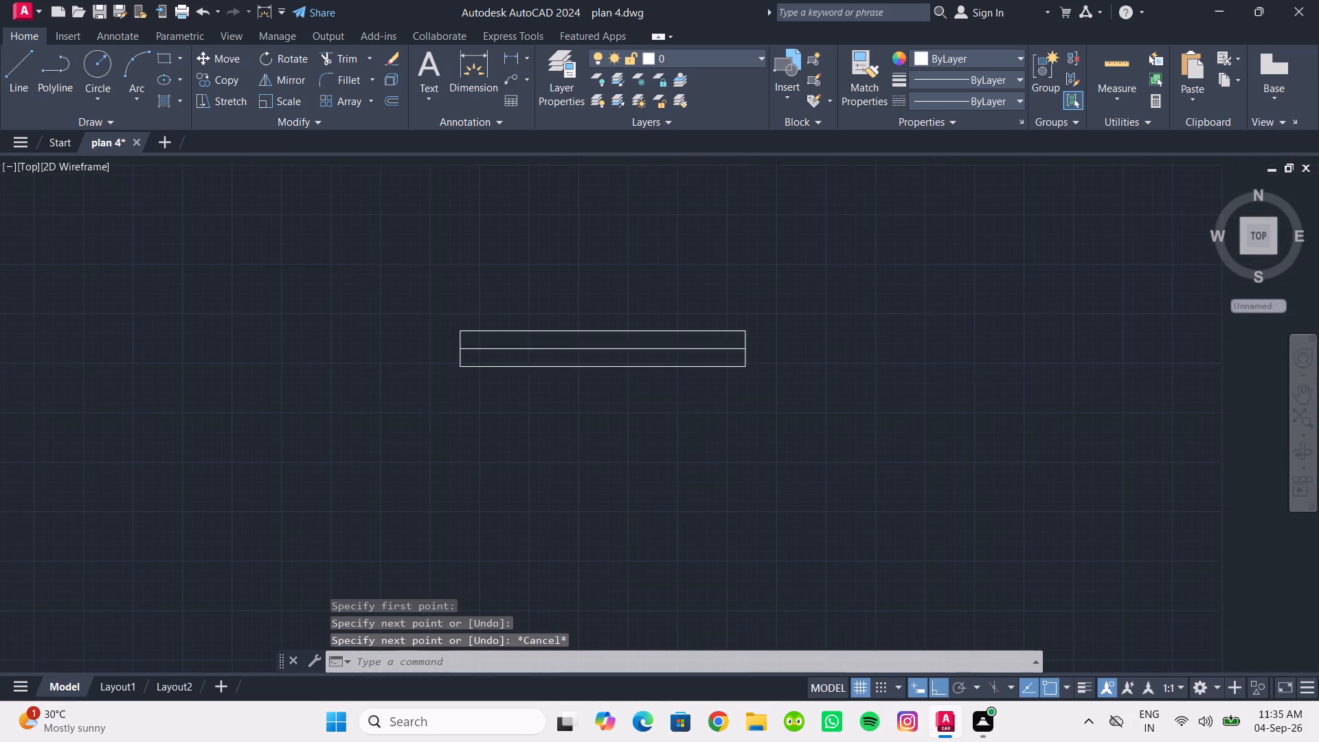
pyautogui.moveTo(412, 310); pyautogui.dragTo(422, 315)
pyautogui.click(765, 420)
pyautogui.click(235, 87)
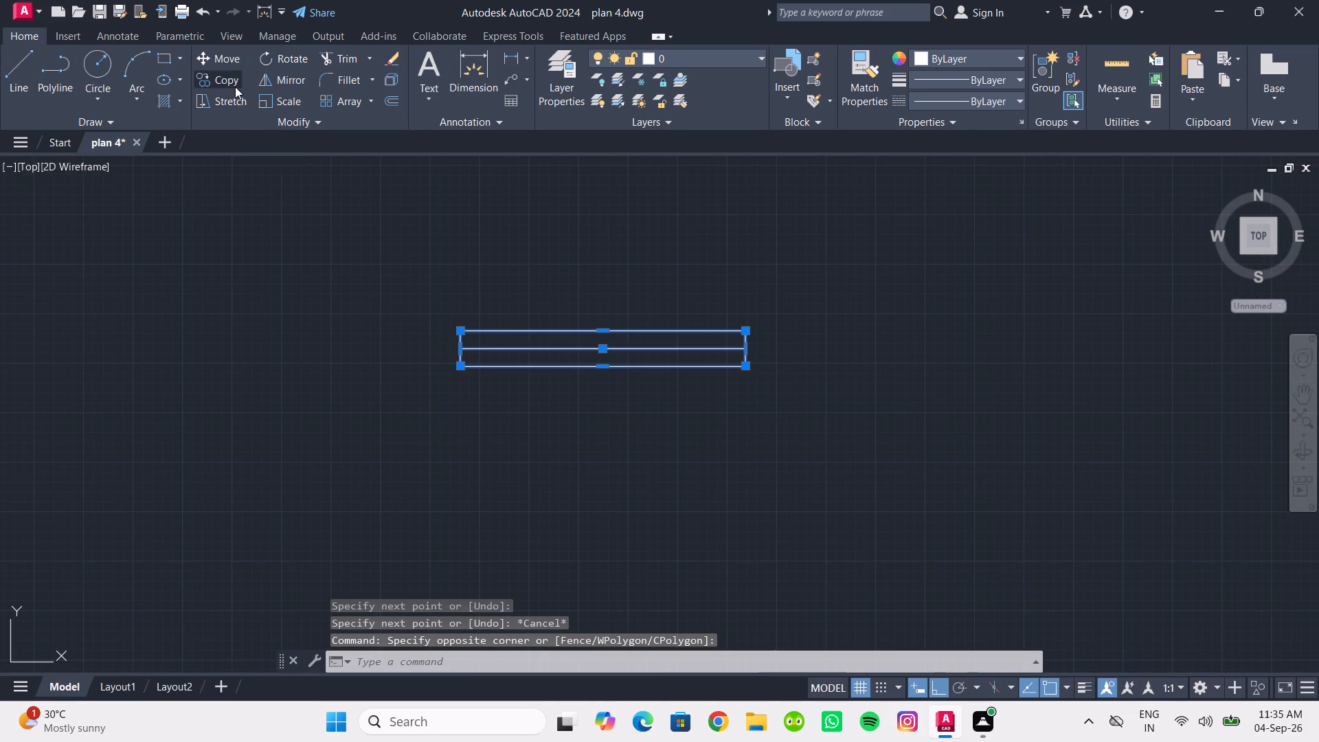
pyautogui.moveTo(741, 368); pyautogui.dragTo(748, 366)
pyautogui.scroll(-1, 1008, 349)
pyautogui.moveTo(1008, 349); pyautogui.dragTo(986, 348, button='middle')
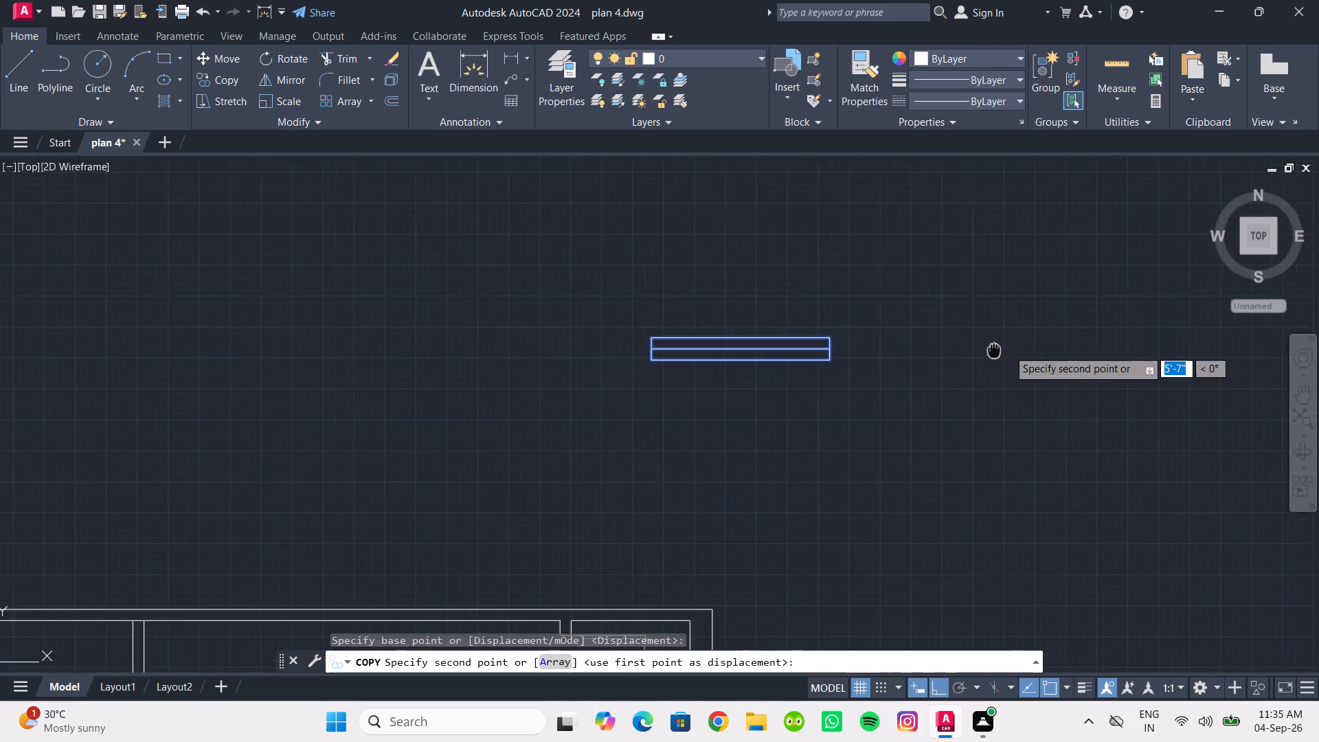
pyautogui.moveTo(986, 348); pyautogui.dragTo(653, 374, button='middle')
pyautogui.click(685, 372)
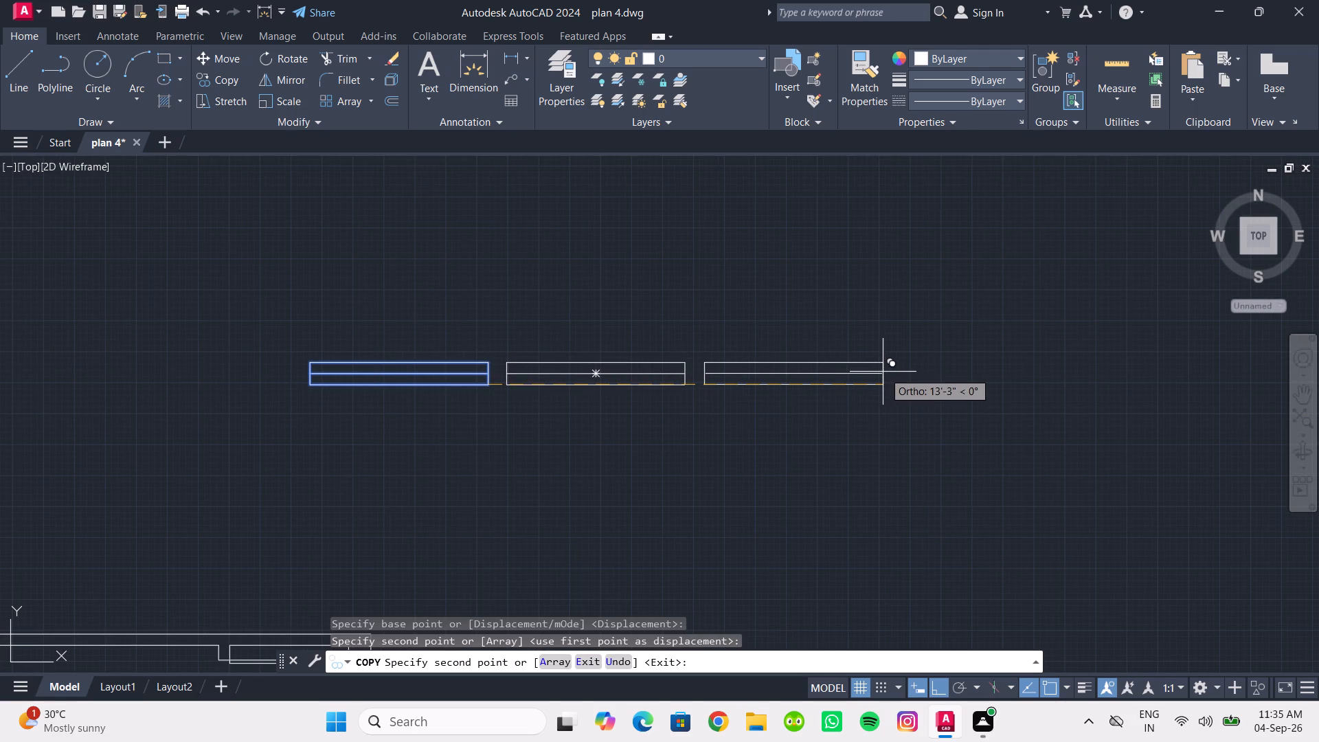
pyautogui.click(886, 372)
pyautogui.press('Escape')
# Stretch the east end of the middle window symbol 2' westward to shorten it.
pyautogui.scroll(1, 646, 406)
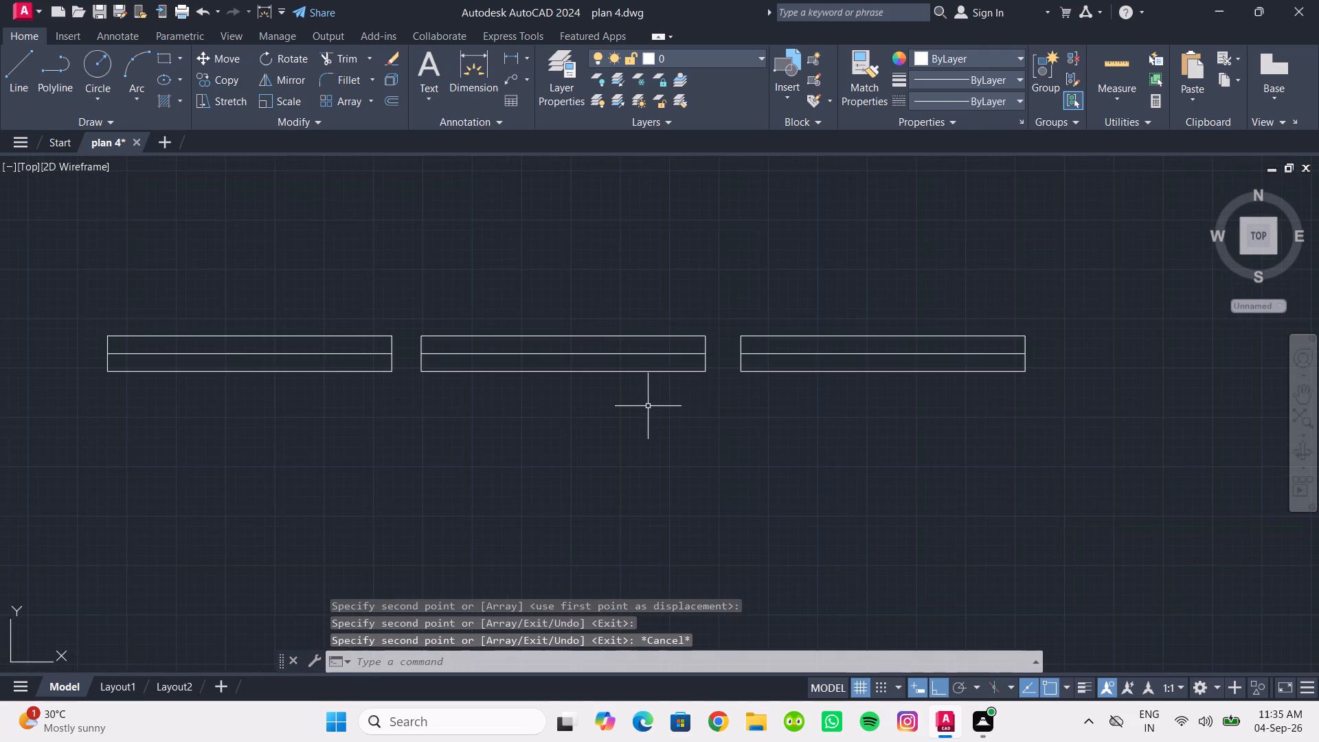
pyautogui.moveTo(655, 406); pyautogui.dragTo(546, 417, button='middle')
pyautogui.click(244, 100)
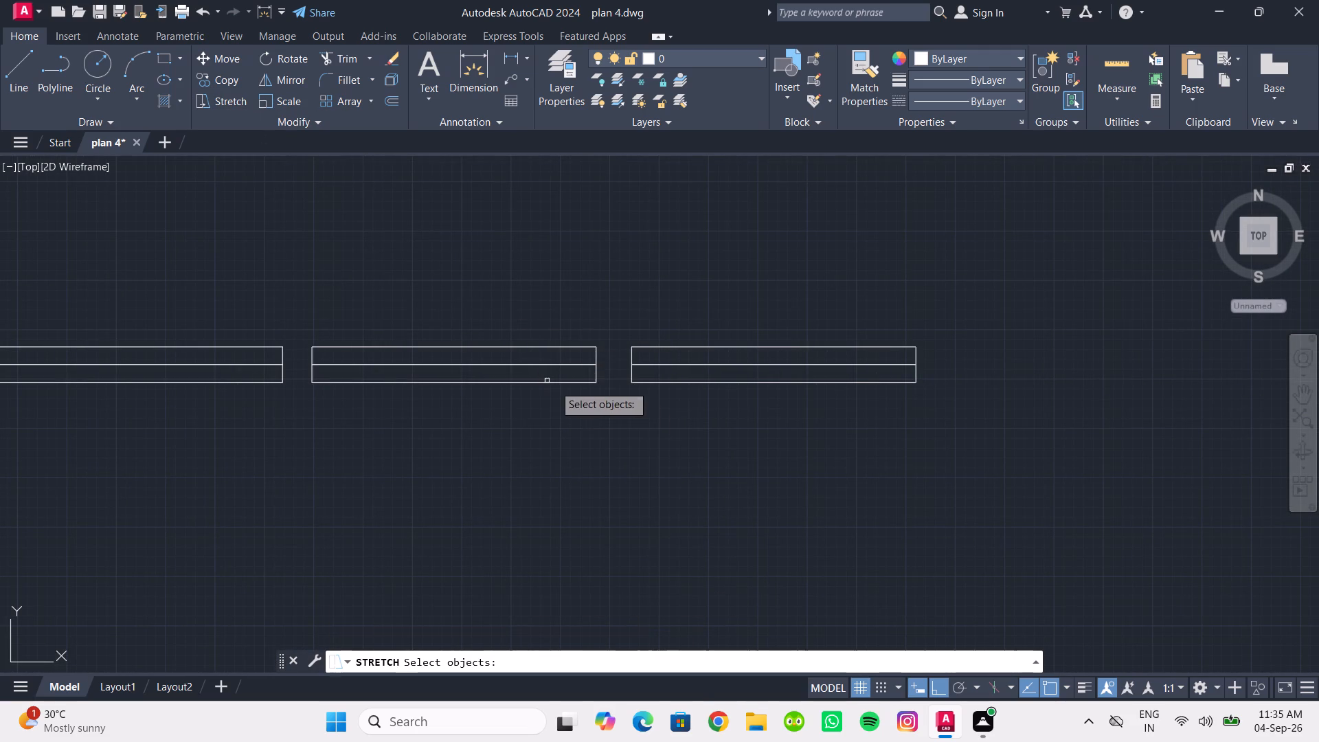
pyautogui.click(600, 411)
pyautogui.click(521, 260)
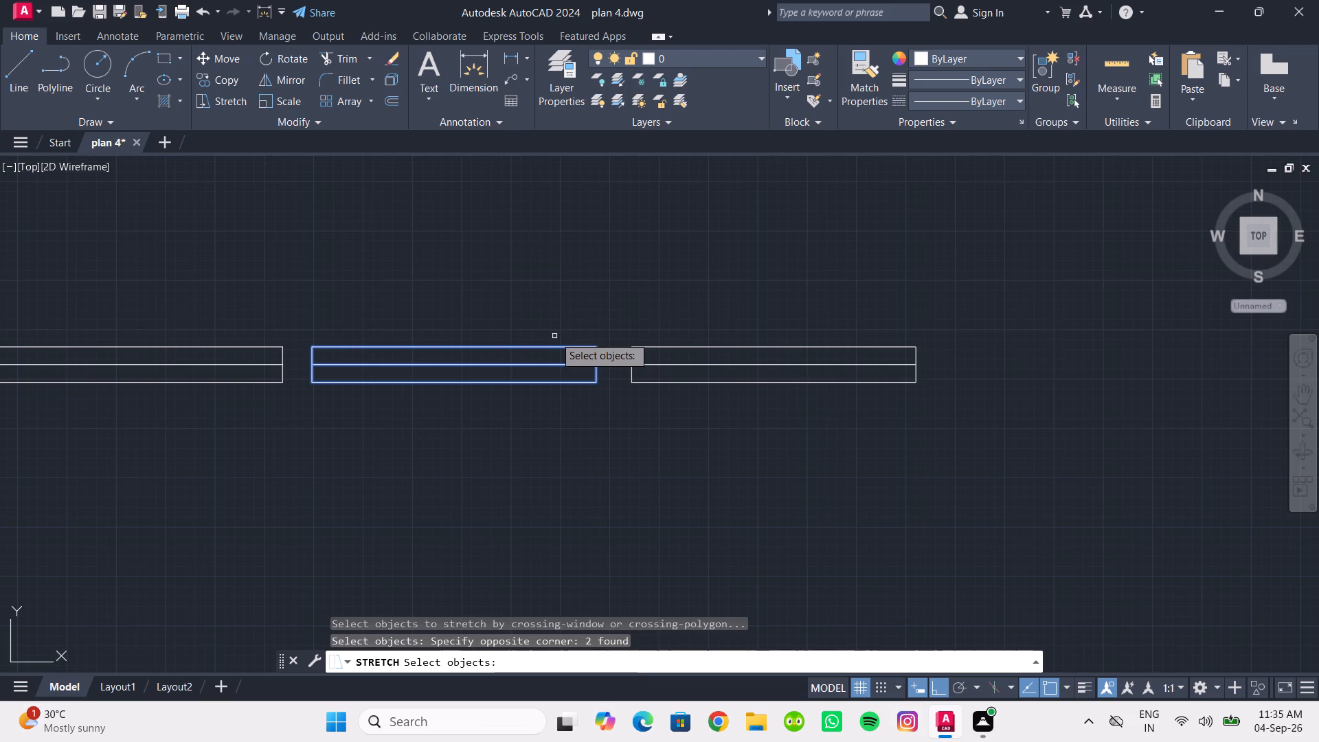
pyautogui.press('Return')
pyautogui.scroll(3, 569, 399)
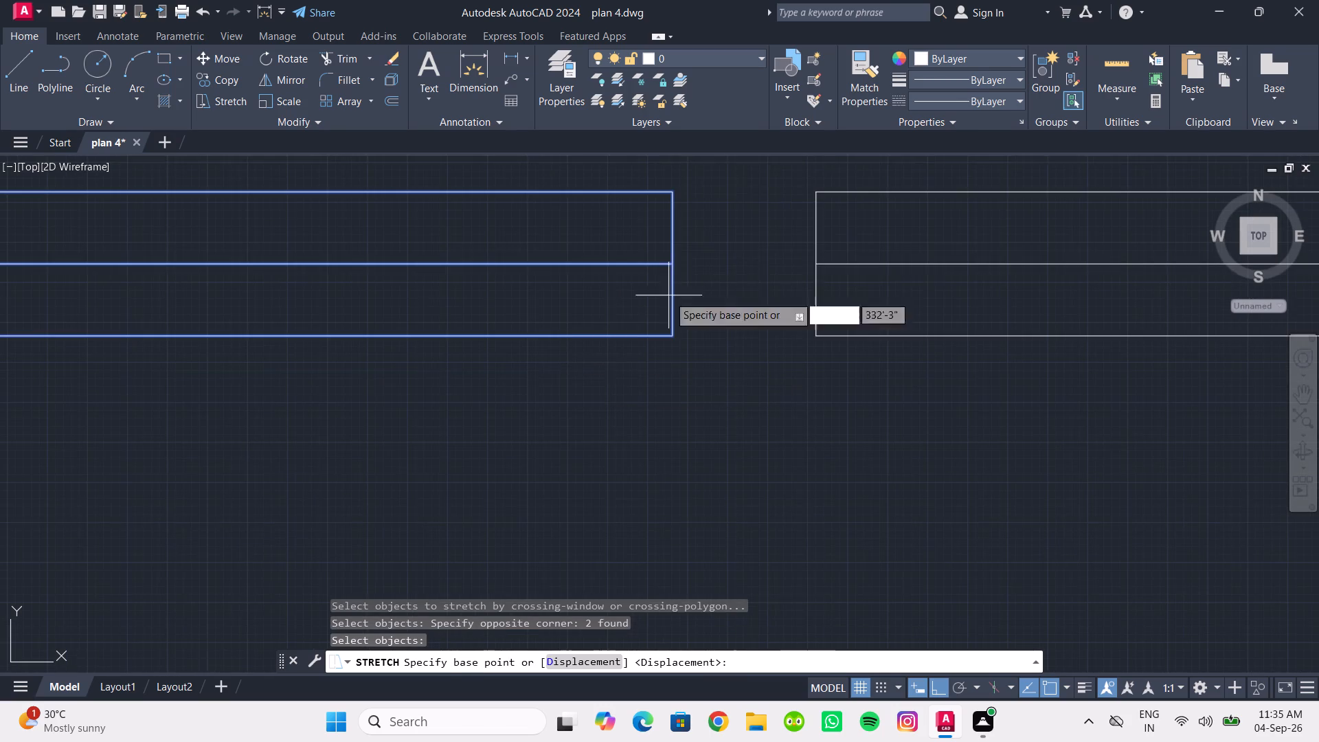
pyautogui.click(673, 265)
pyautogui.scroll(-2, 357, 270)
pyautogui.moveTo(357, 270); pyautogui.dragTo(655, 309, button='middle')
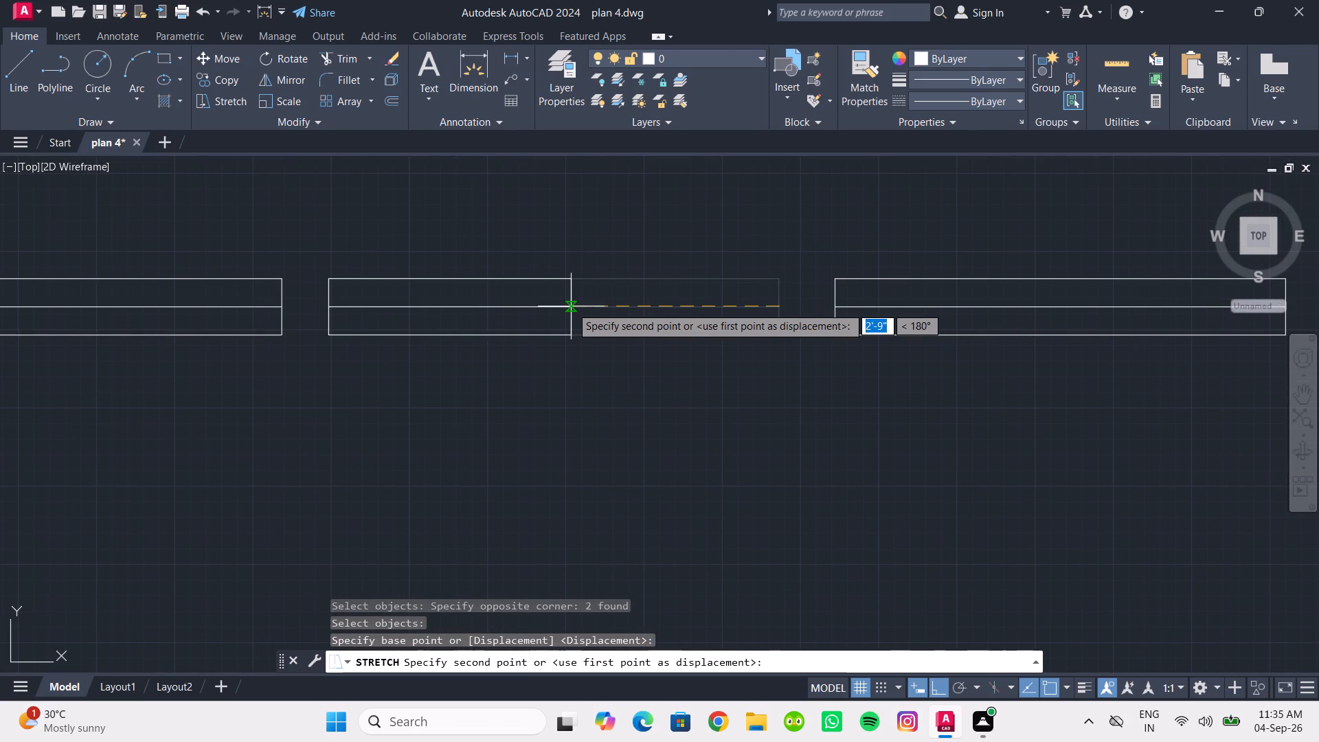
pyautogui.write("2'")
pyautogui.press('Return')
pyautogui.press('Escape')
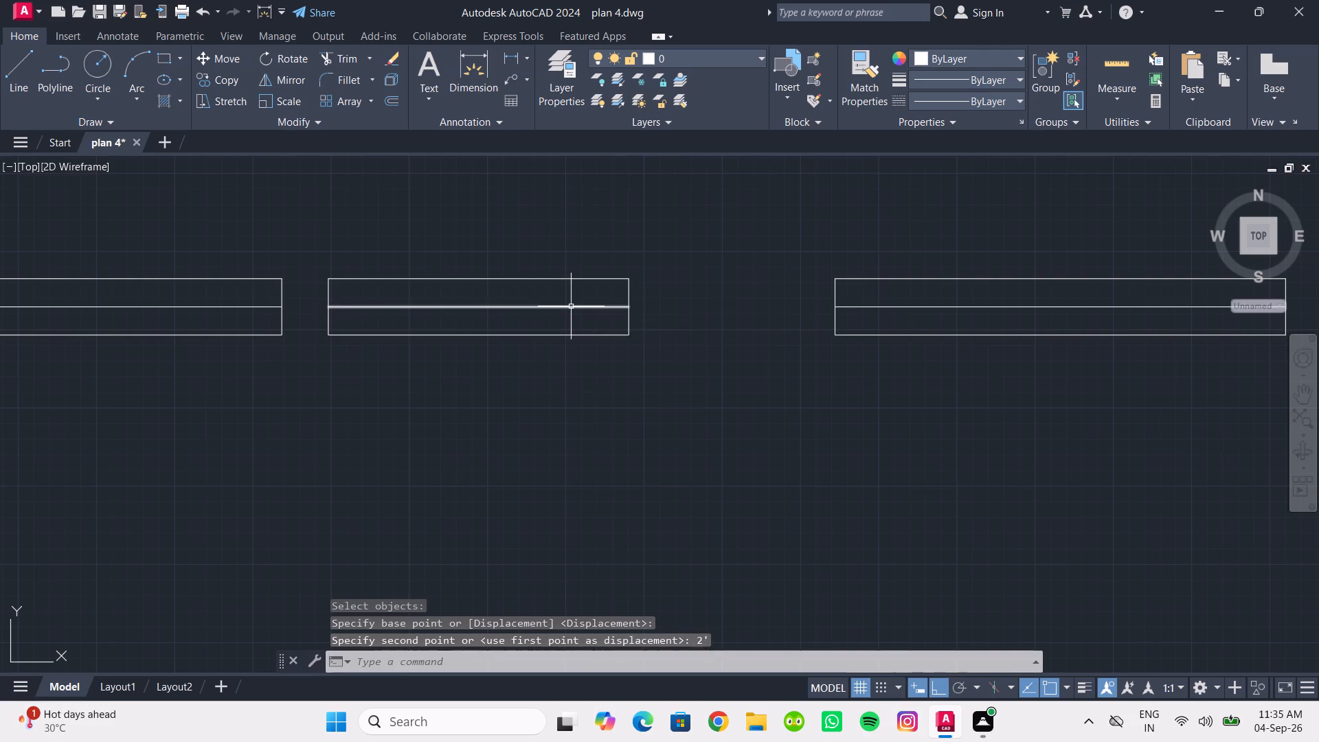
pyautogui.press('Escape')
# Stretch the east end of the easternmost window symbol 1' westward to shorten it.
pyautogui.scroll(-2, 618, 367)
pyautogui.moveTo(647, 376); pyautogui.dragTo(436, 393, button='middle')
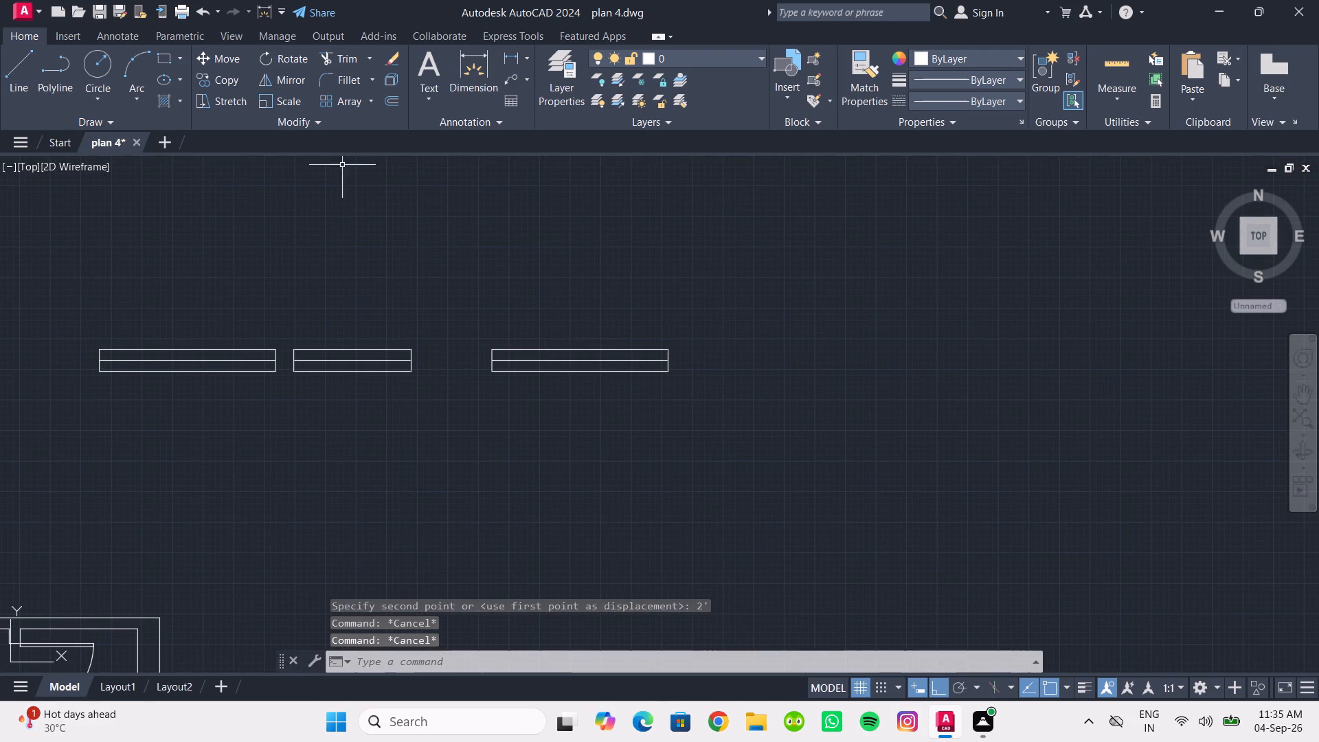
pyautogui.moveTo(541, 291); pyautogui.dragTo(461, 291, button='middle')
pyautogui.click(235, 95)
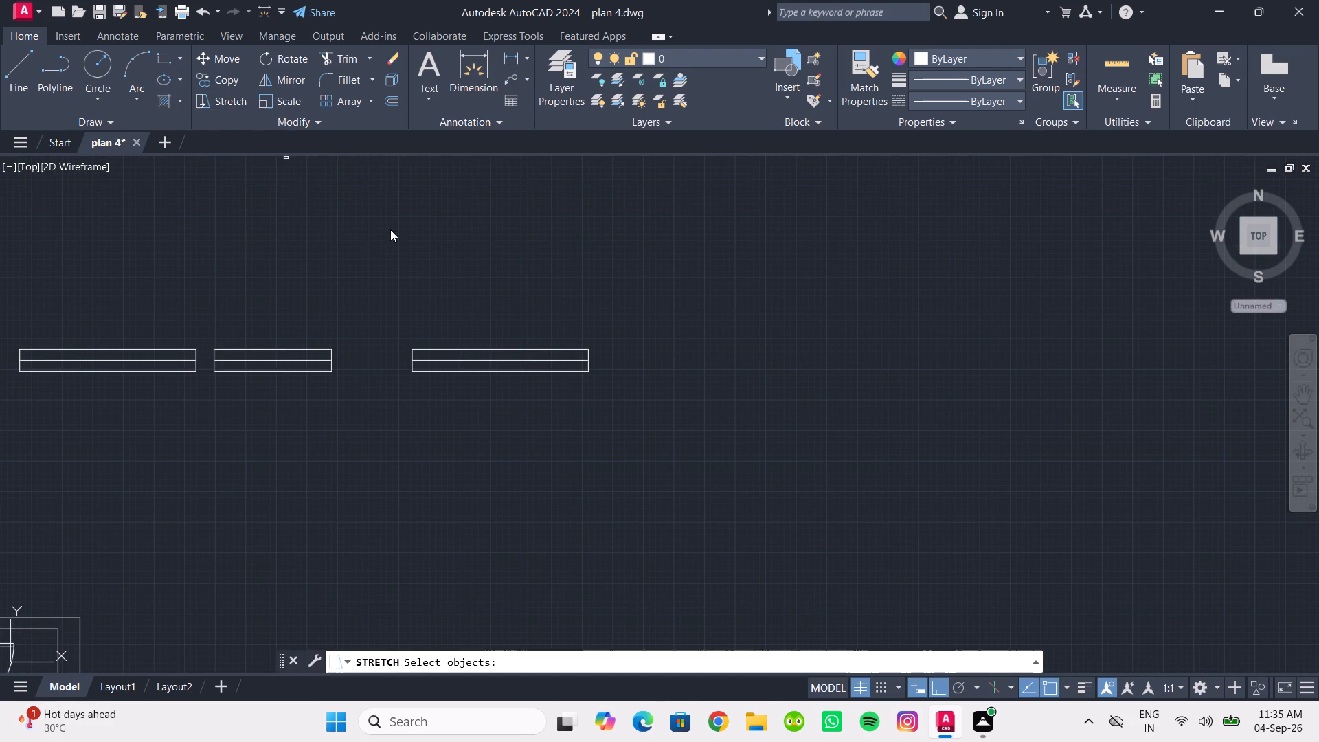
pyautogui.moveTo(640, 422); pyautogui.dragTo(621, 399)
pyautogui.click(502, 272)
pyautogui.press('Return')
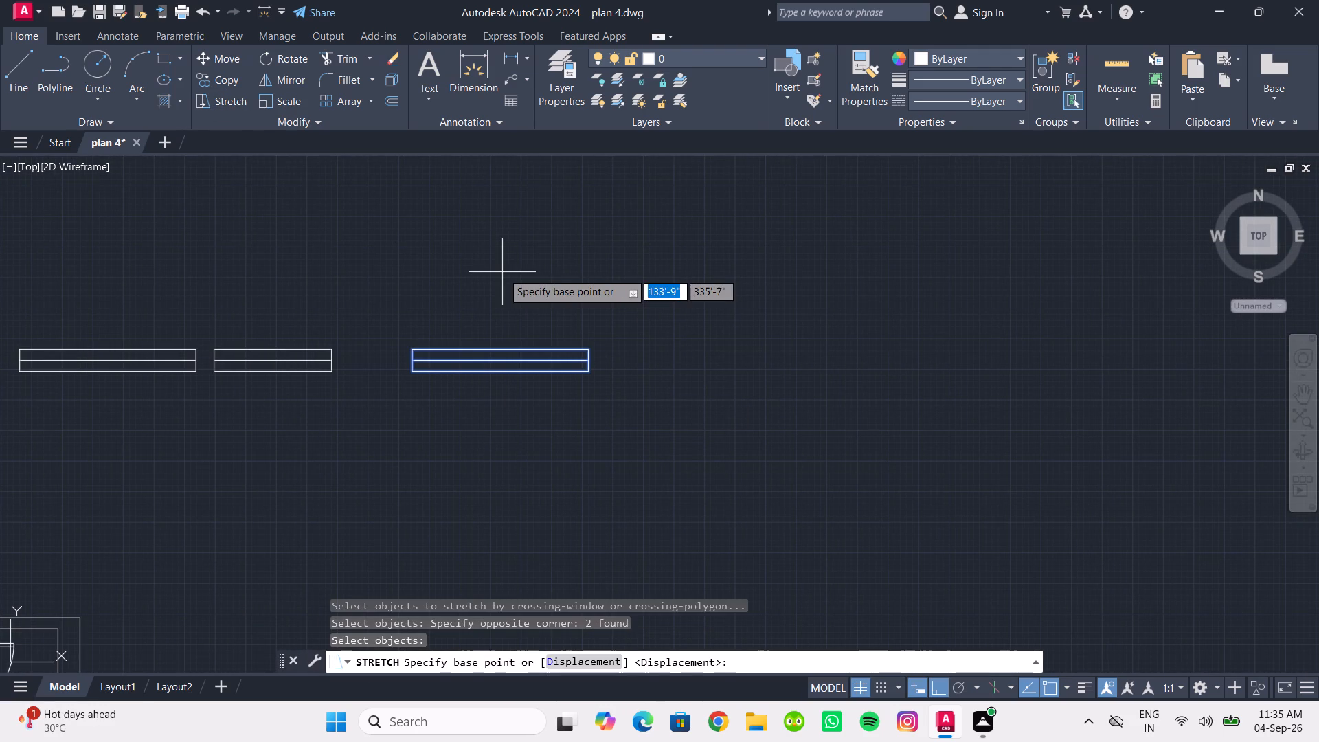
pyautogui.scroll(2, 607, 393)
pyautogui.click(551, 315)
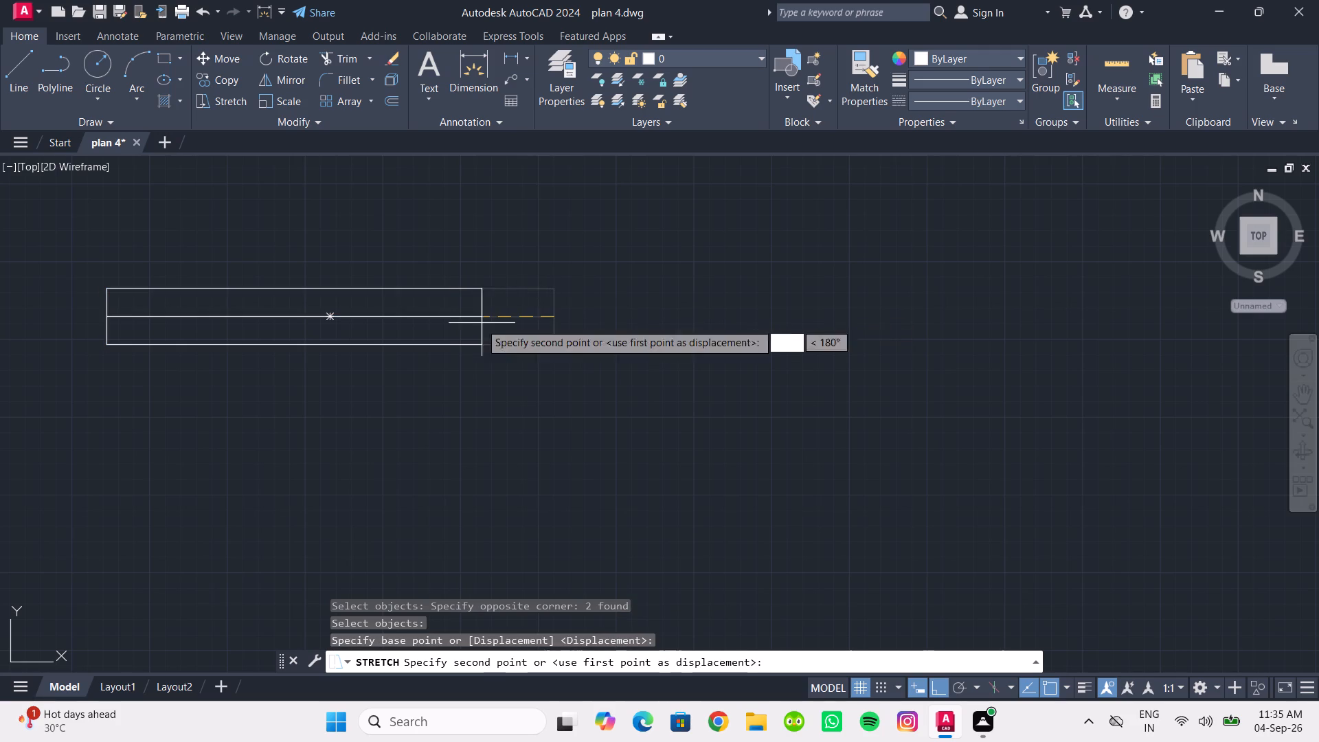
pyautogui.write("1'")
pyautogui.press('Return')
pyautogui.press('Escape')
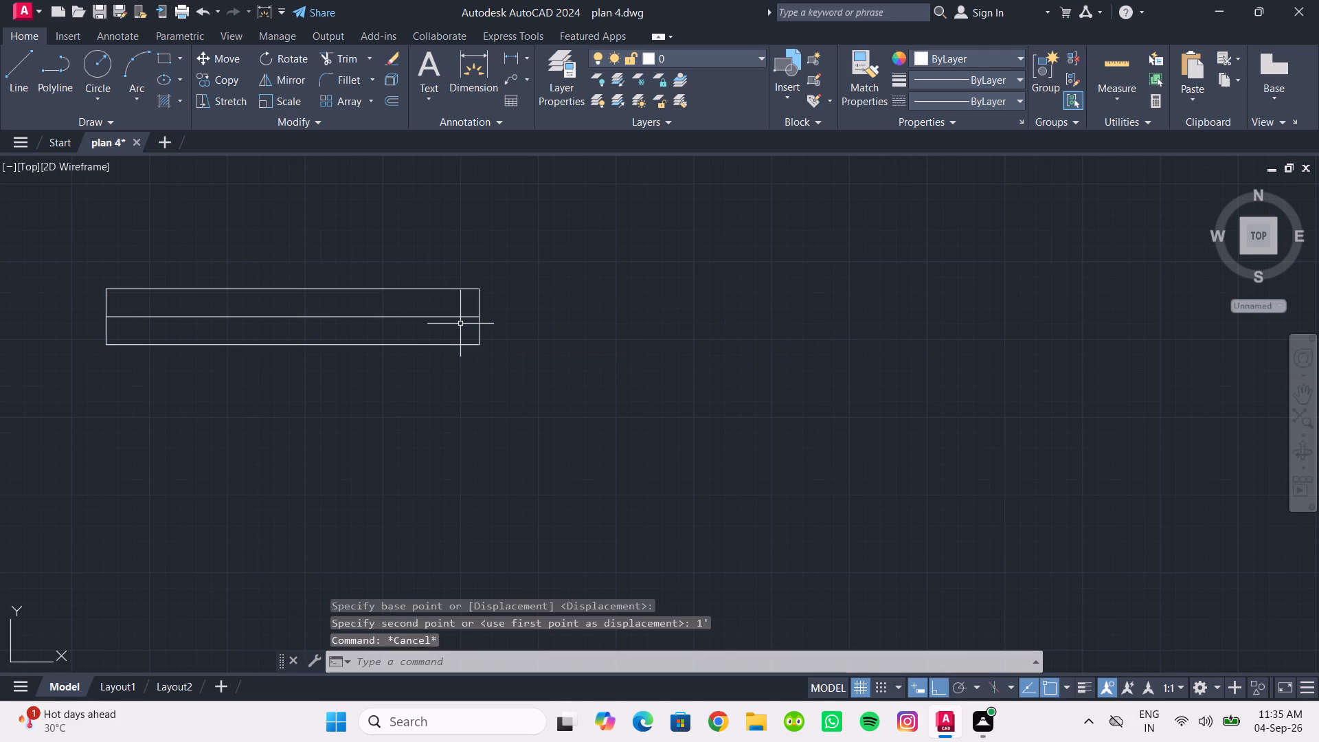
# Copy the shortened middle window symbol with its centre line straight south, leaving a small gap below the original.
pyautogui.scroll(-1, 501, 385)
pyautogui.moveTo(501, 387); pyautogui.dragTo(679, 425, button='middle')
pyautogui.scroll(-1, 653, 406)
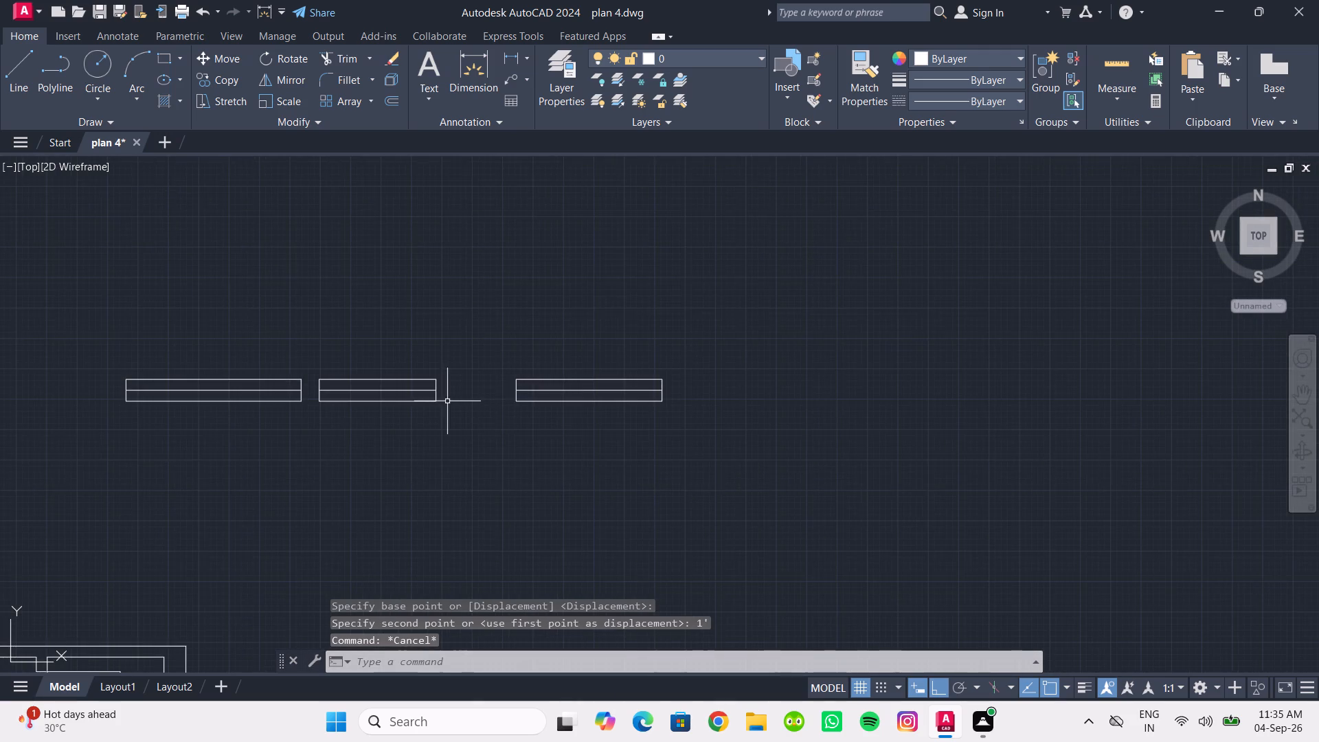
pyautogui.scroll(1, 446, 401)
pyautogui.moveTo(446, 401); pyautogui.dragTo(635, 423, button='middle')
pyautogui.moveTo(624, 439); pyautogui.dragTo(606, 431)
pyautogui.click(419, 357)
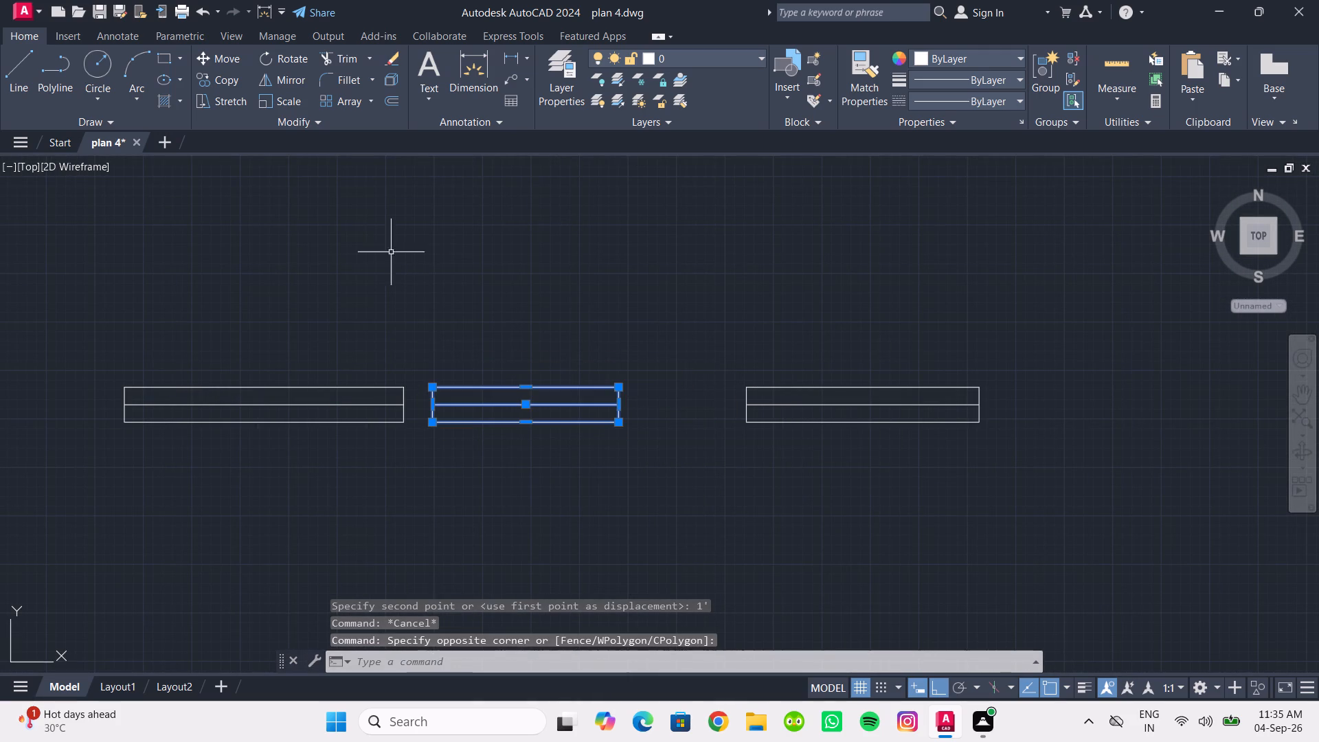
pyautogui.click(240, 77)
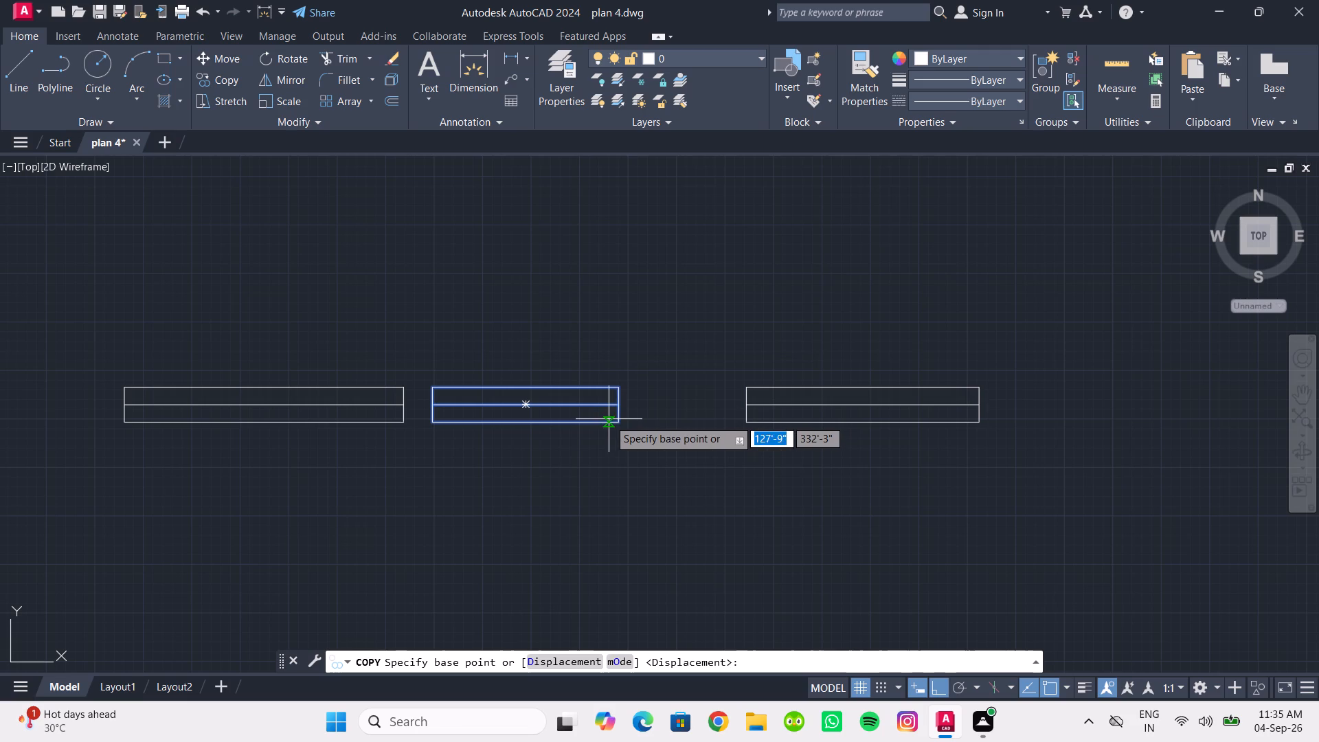
pyautogui.click(613, 420)
pyautogui.click(607, 513)
pyautogui.press('Escape')
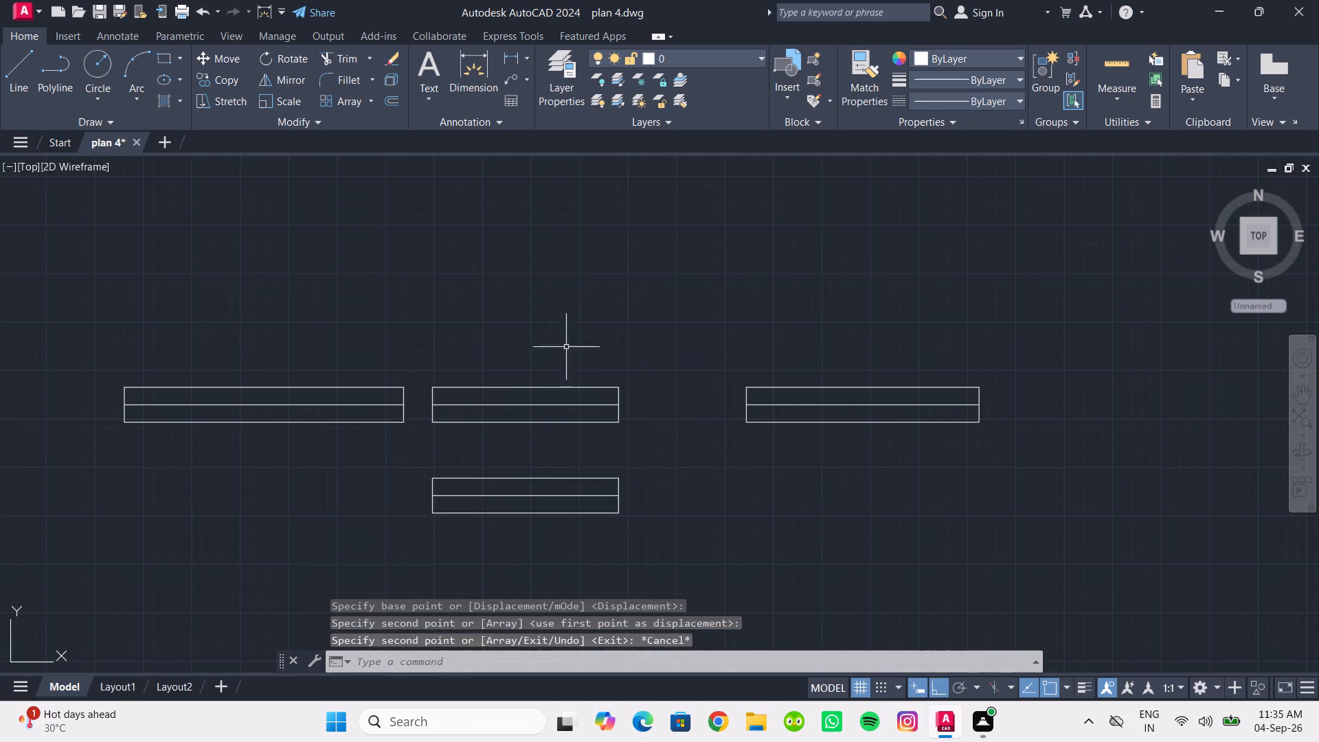
# Stretch the east end of the new lower window symbol 1' westward to shorten it.
pyautogui.click(248, 106)
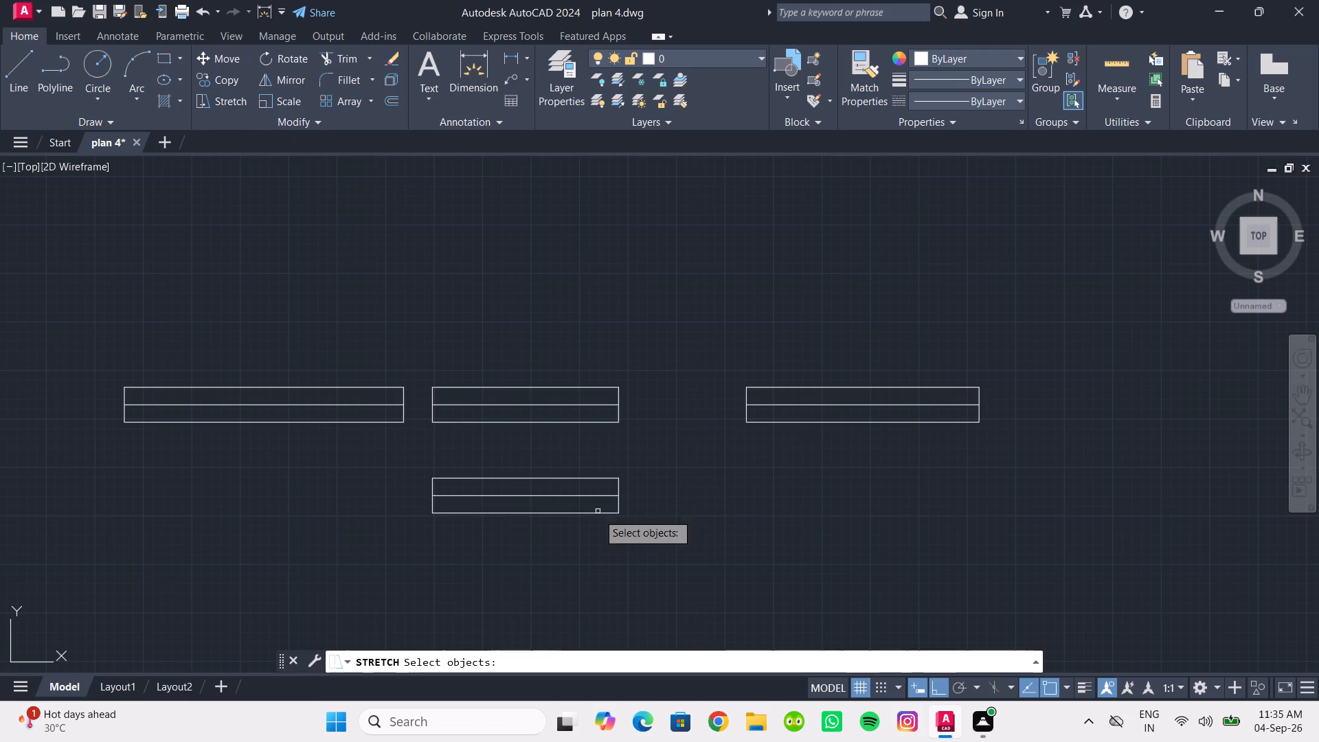
pyautogui.moveTo(642, 548); pyautogui.dragTo(634, 539)
pyautogui.click(563, 449)
pyautogui.press('Return')
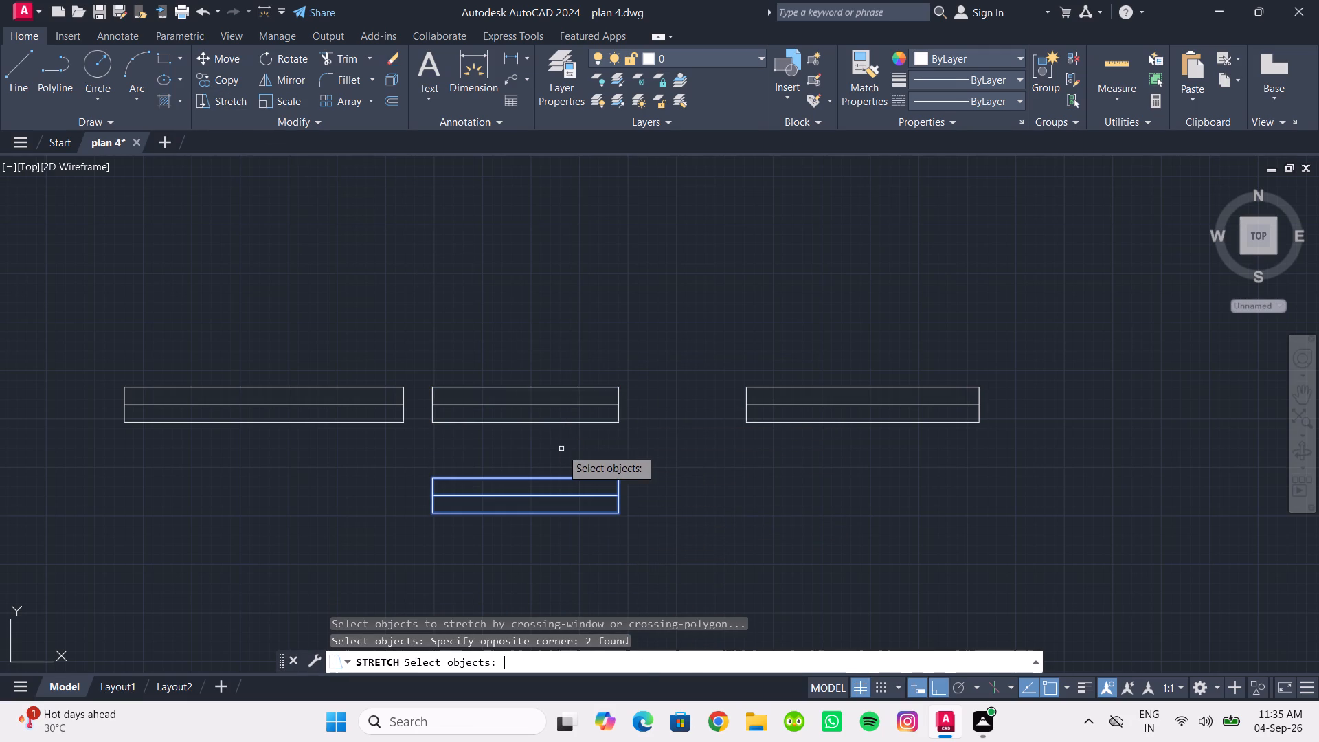
pyautogui.click(618, 496)
pyautogui.write("1'")
pyautogui.press('Return')
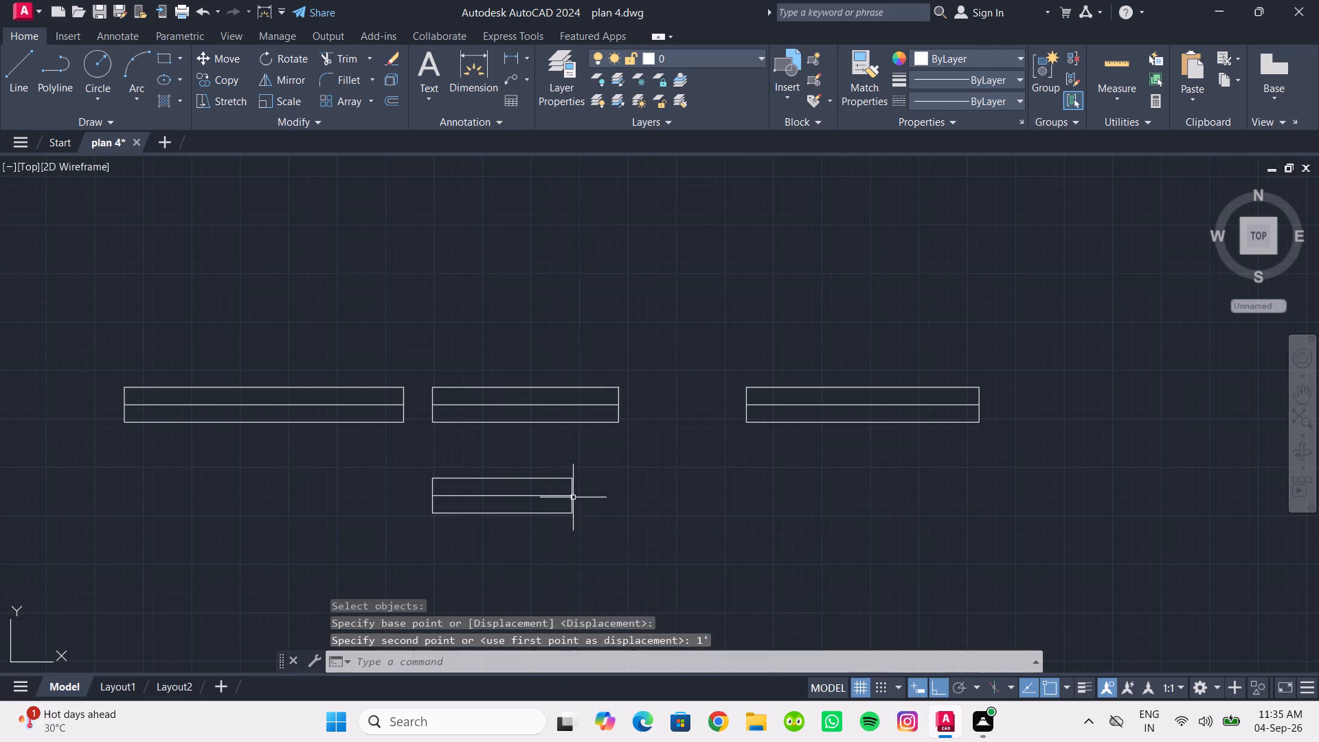
pyautogui.press('Escape')
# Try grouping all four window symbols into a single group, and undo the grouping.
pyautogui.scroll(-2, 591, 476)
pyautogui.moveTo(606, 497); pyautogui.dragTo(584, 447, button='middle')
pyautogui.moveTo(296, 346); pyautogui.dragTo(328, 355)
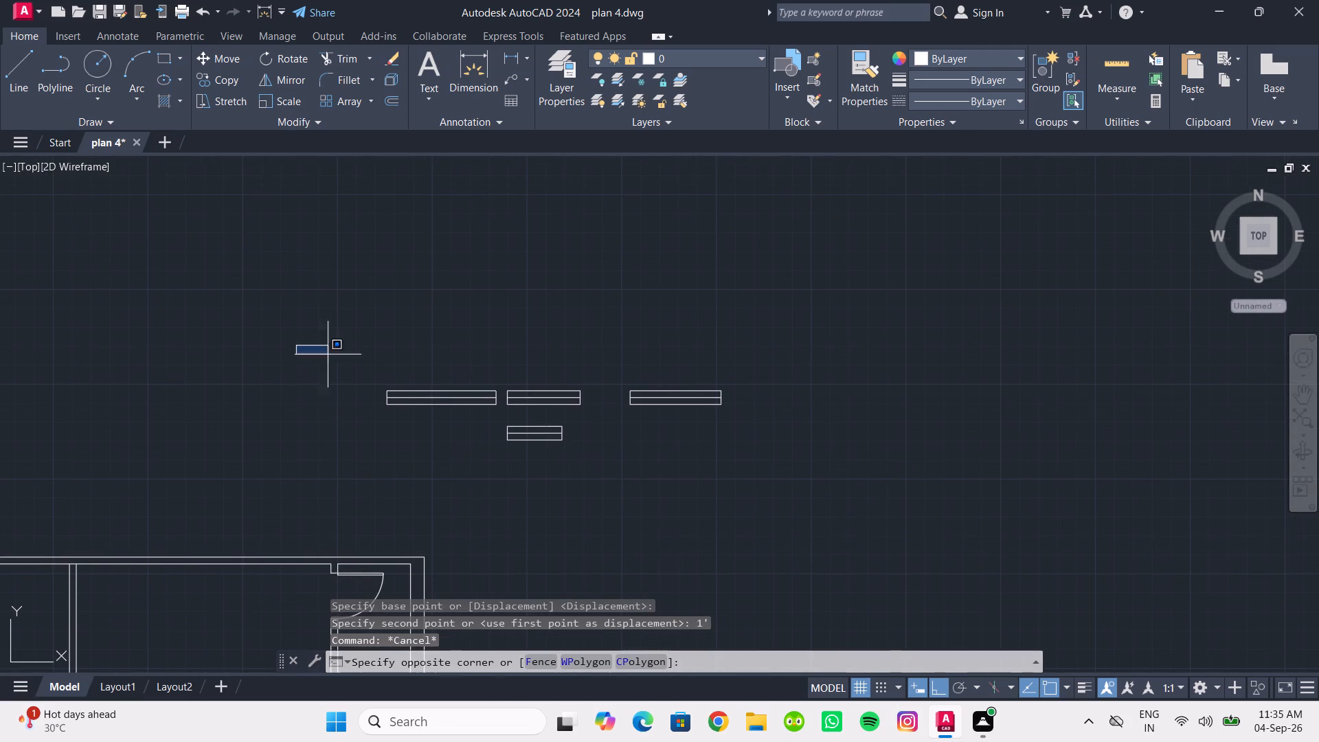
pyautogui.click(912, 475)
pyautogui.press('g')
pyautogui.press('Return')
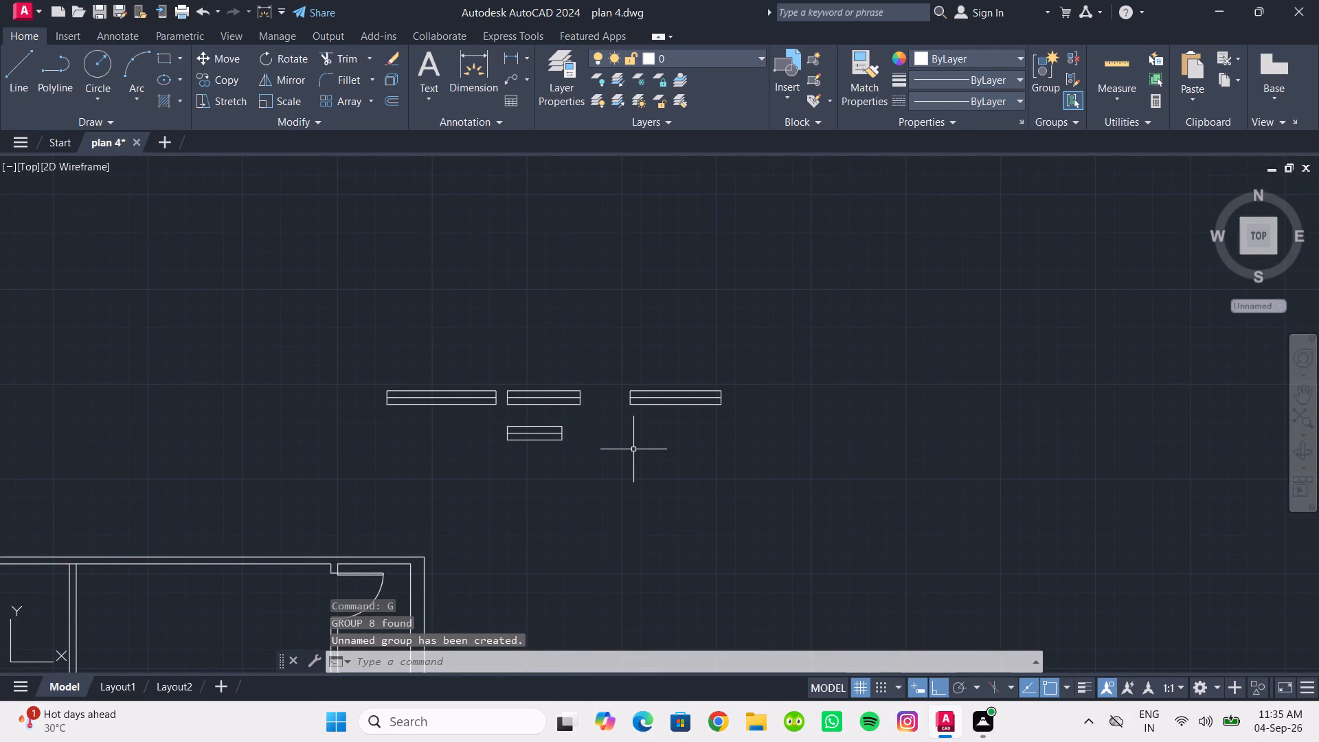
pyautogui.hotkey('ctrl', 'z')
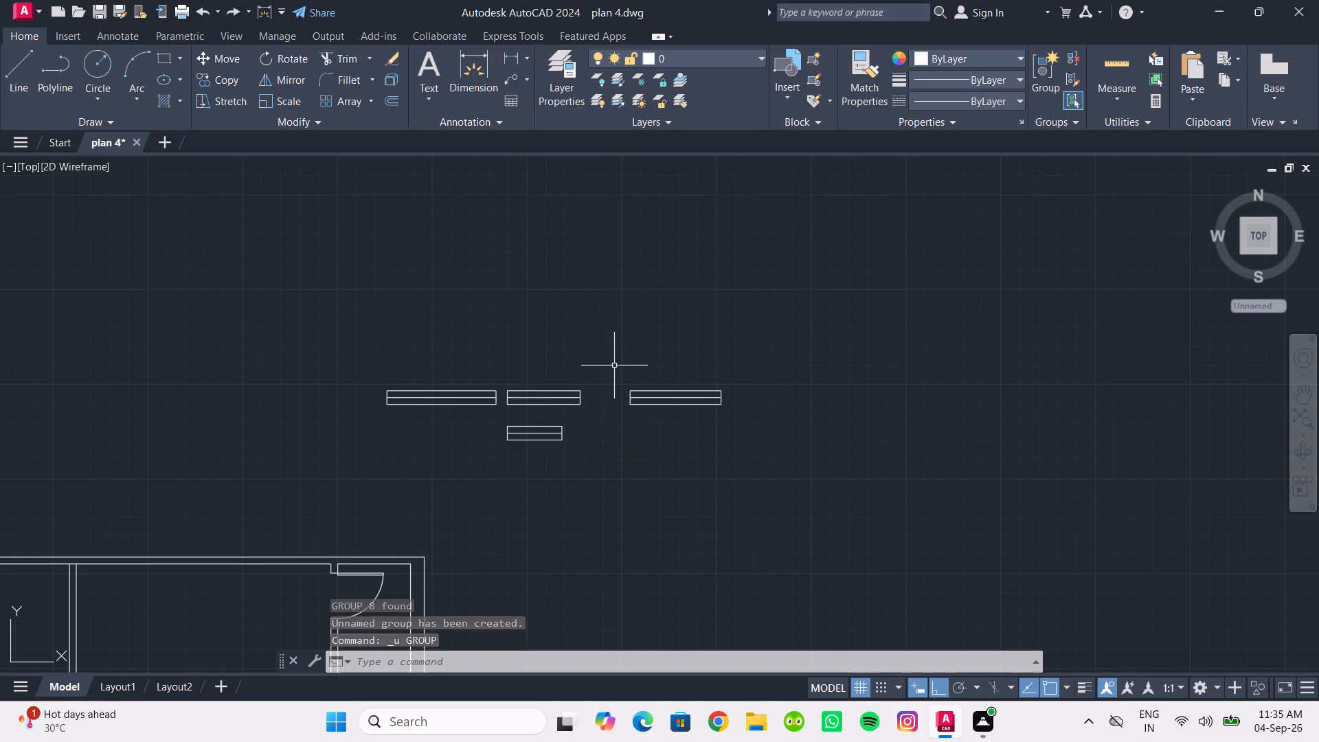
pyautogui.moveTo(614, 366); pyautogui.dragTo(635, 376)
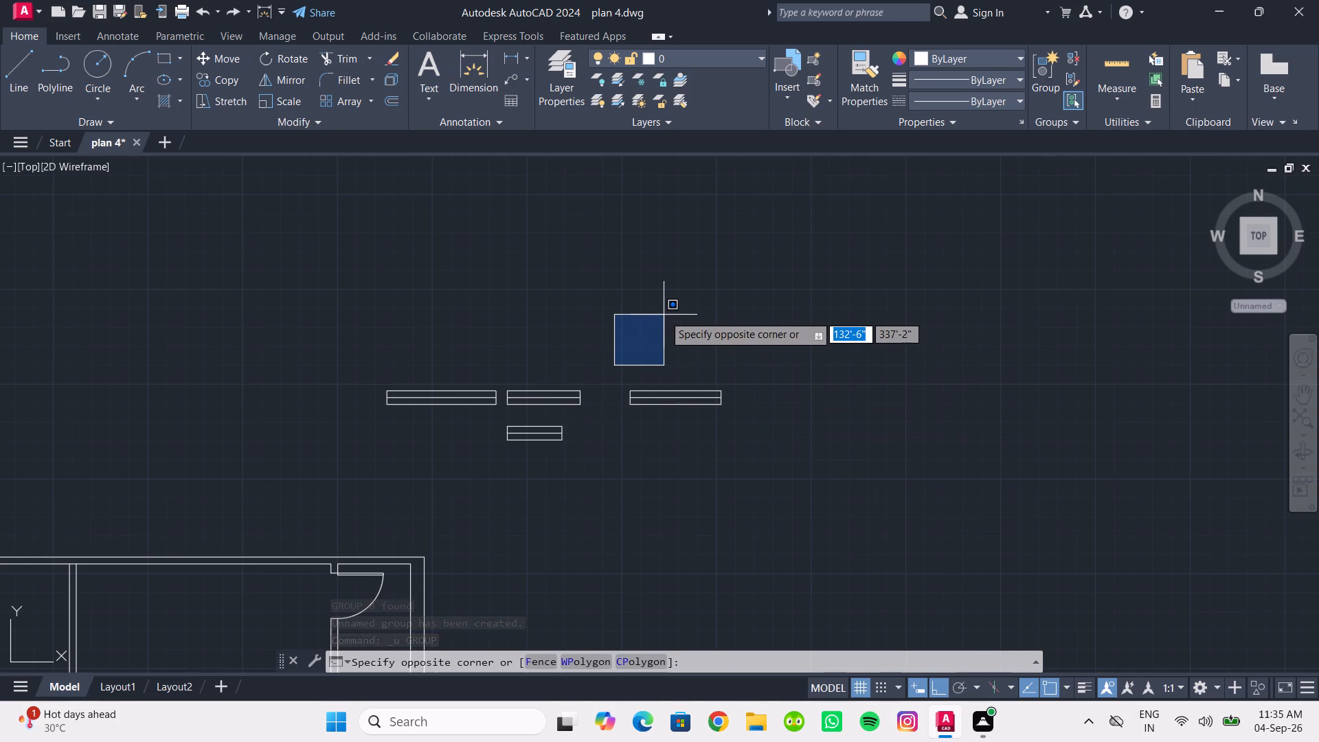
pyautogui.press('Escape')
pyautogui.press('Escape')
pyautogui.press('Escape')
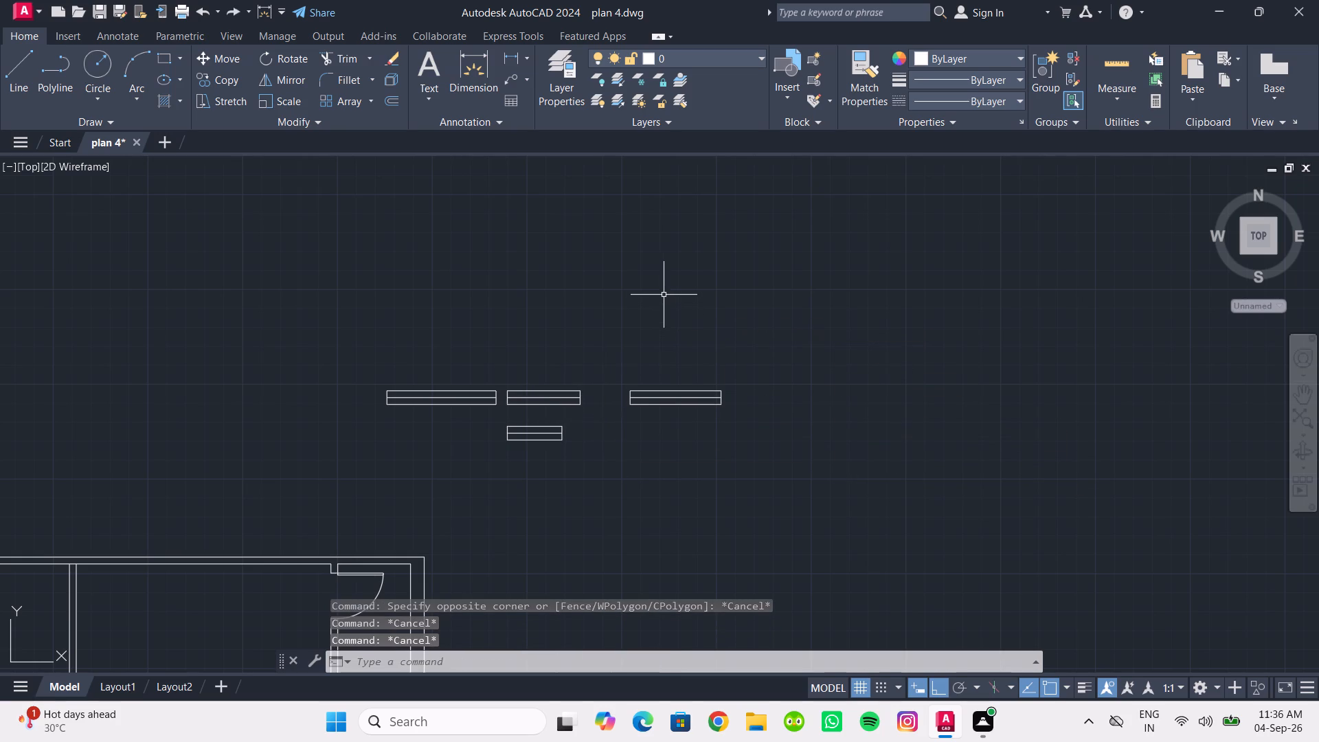
# Rotate all four window symbols 270° into a vertical orientation, about a point just above the gap between the middle and eastern symbols.
pyautogui.moveTo(491, 284); pyautogui.dragTo(625, 273, button='middle')
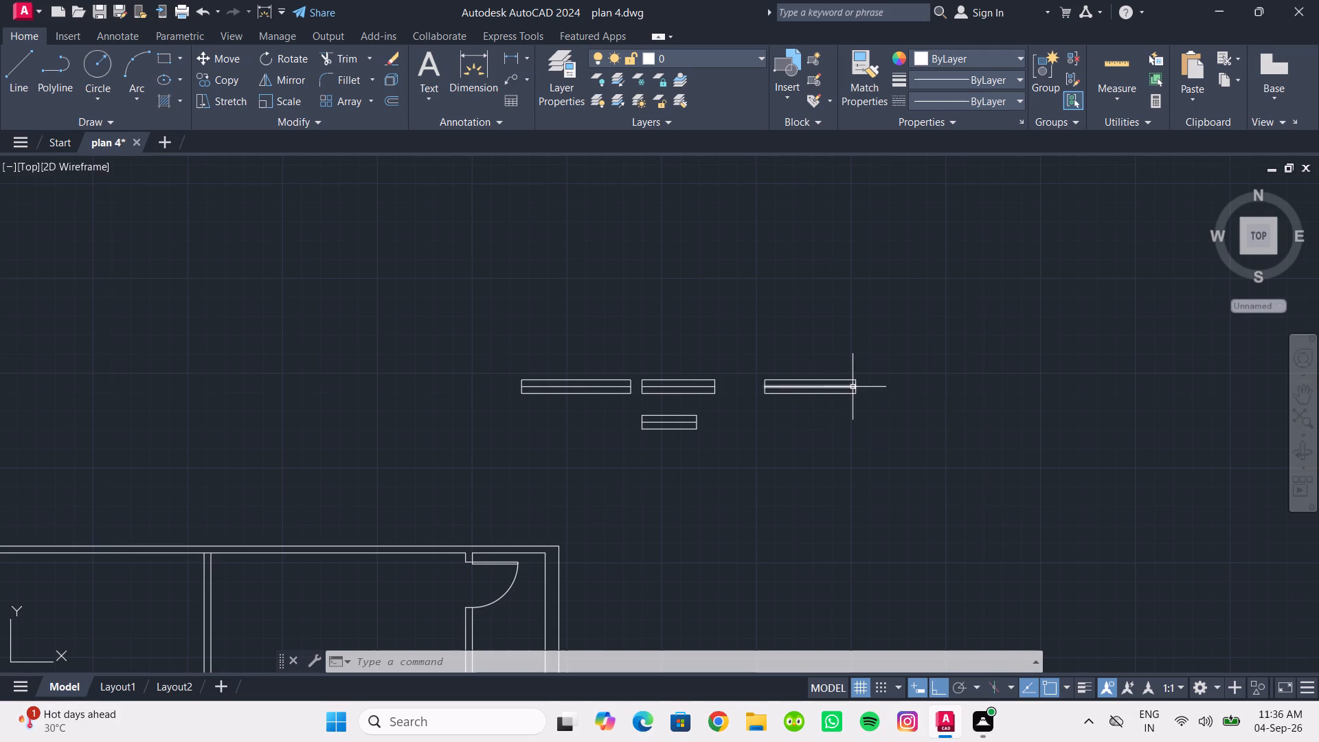
pyautogui.scroll(-2, 805, 405)
pyautogui.moveTo(813, 377); pyautogui.dragTo(820, 369, button='middle')
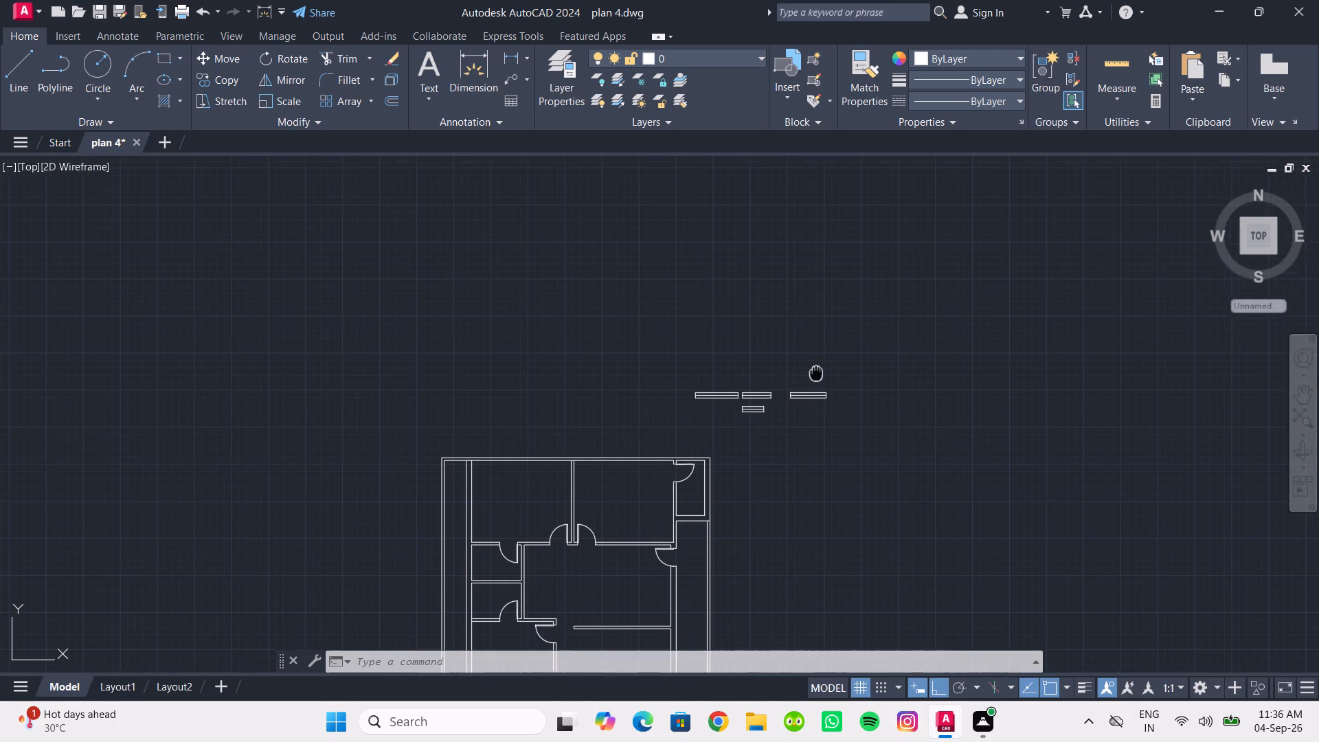
pyautogui.moveTo(820, 369); pyautogui.dragTo(826, 365, button='middle')
pyautogui.scroll(2, 830, 374)
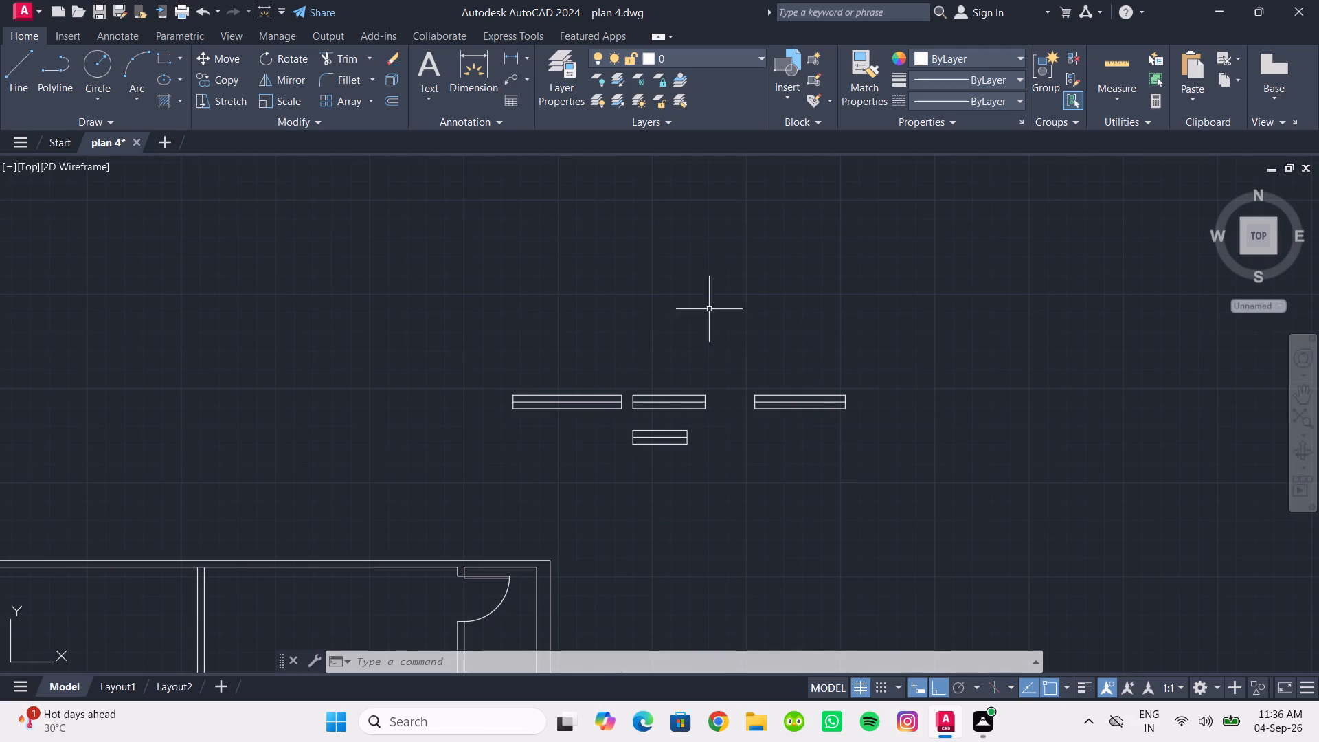
pyautogui.moveTo(373, 301); pyautogui.dragTo(717, 418)
pyautogui.click(468, 325)
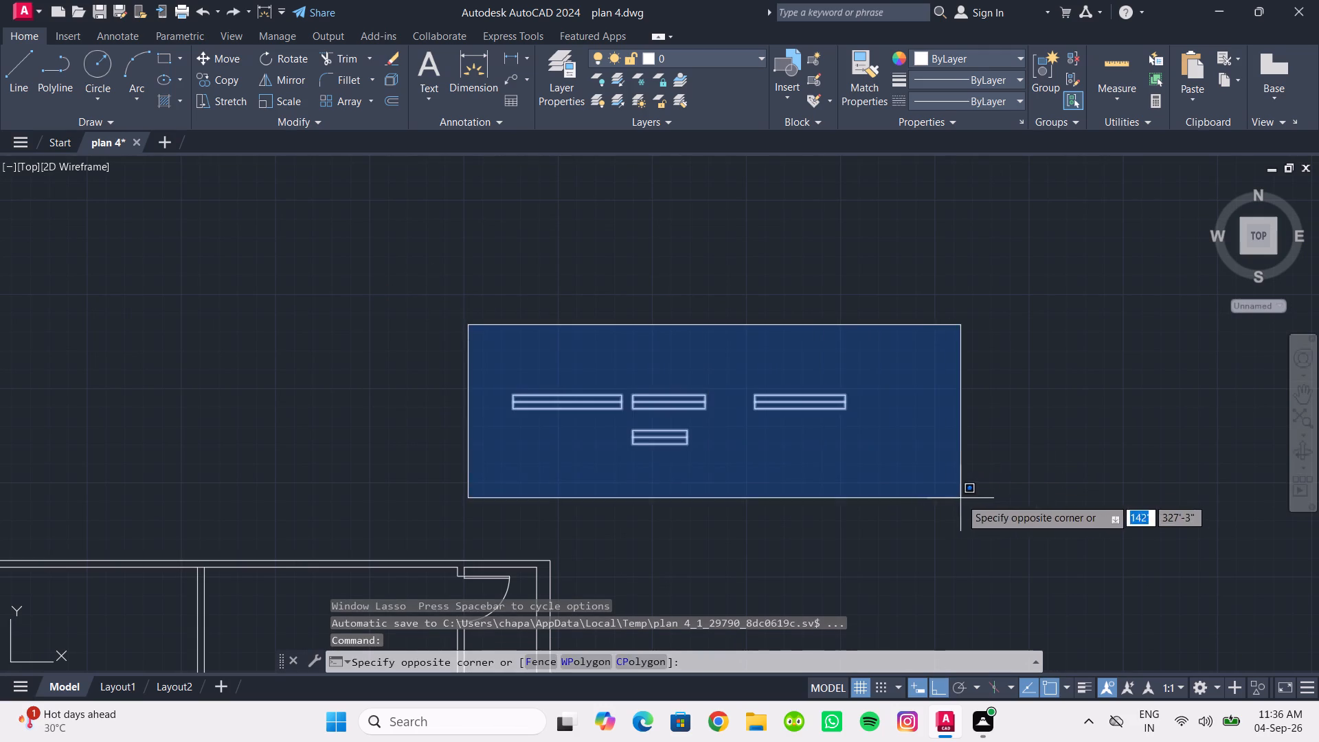
pyautogui.click(960, 498)
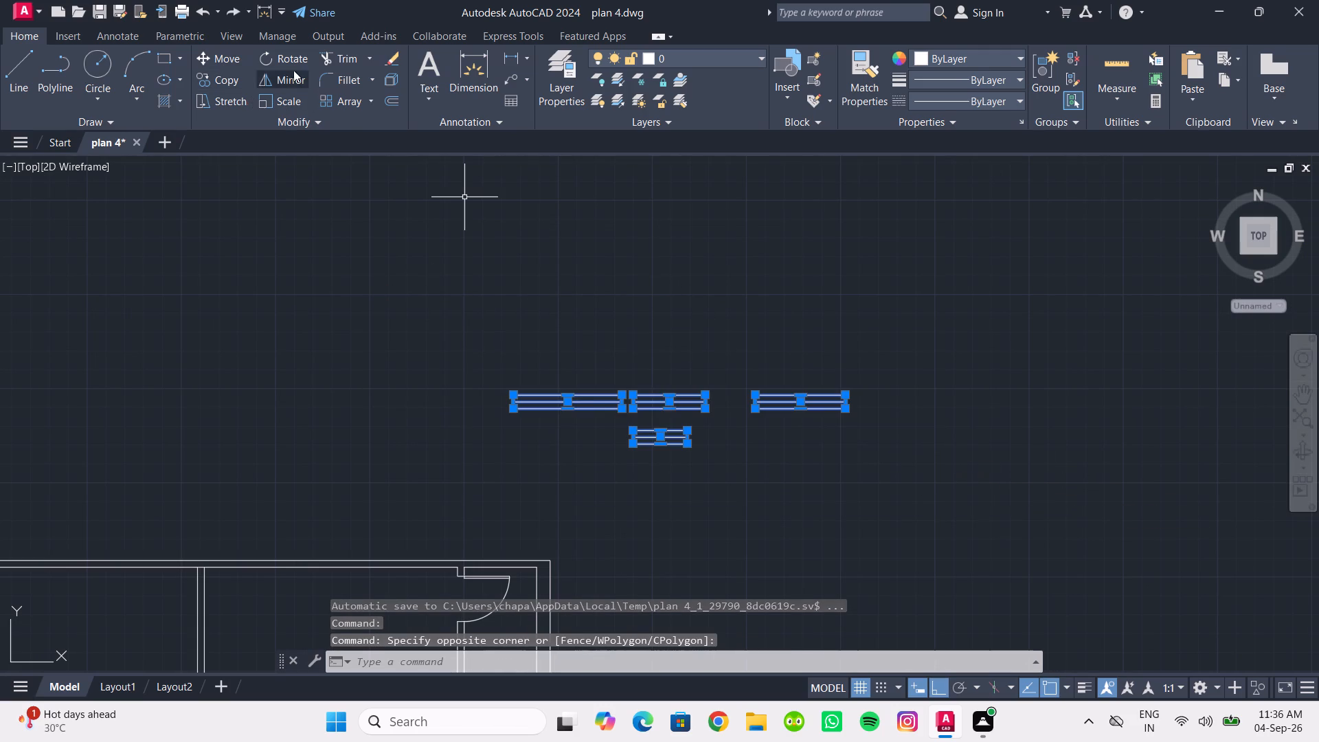
pyautogui.click(289, 67)
pyautogui.moveTo(733, 372); pyautogui.dragTo(720, 352)
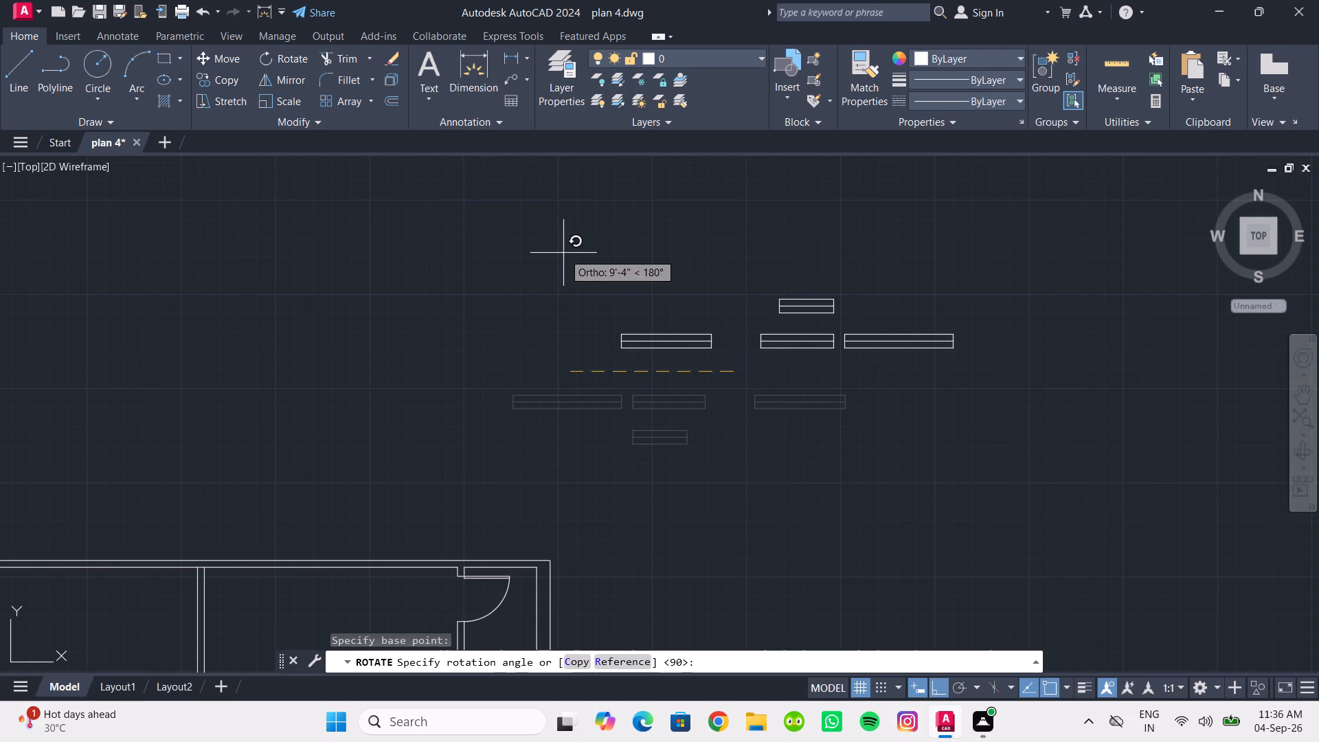
pyautogui.click(703, 525)
# Group the rectangle and centre line of the middle vertical window symbol into one object.
pyautogui.moveTo(728, 510); pyautogui.dragTo(697, 510, button='middle')
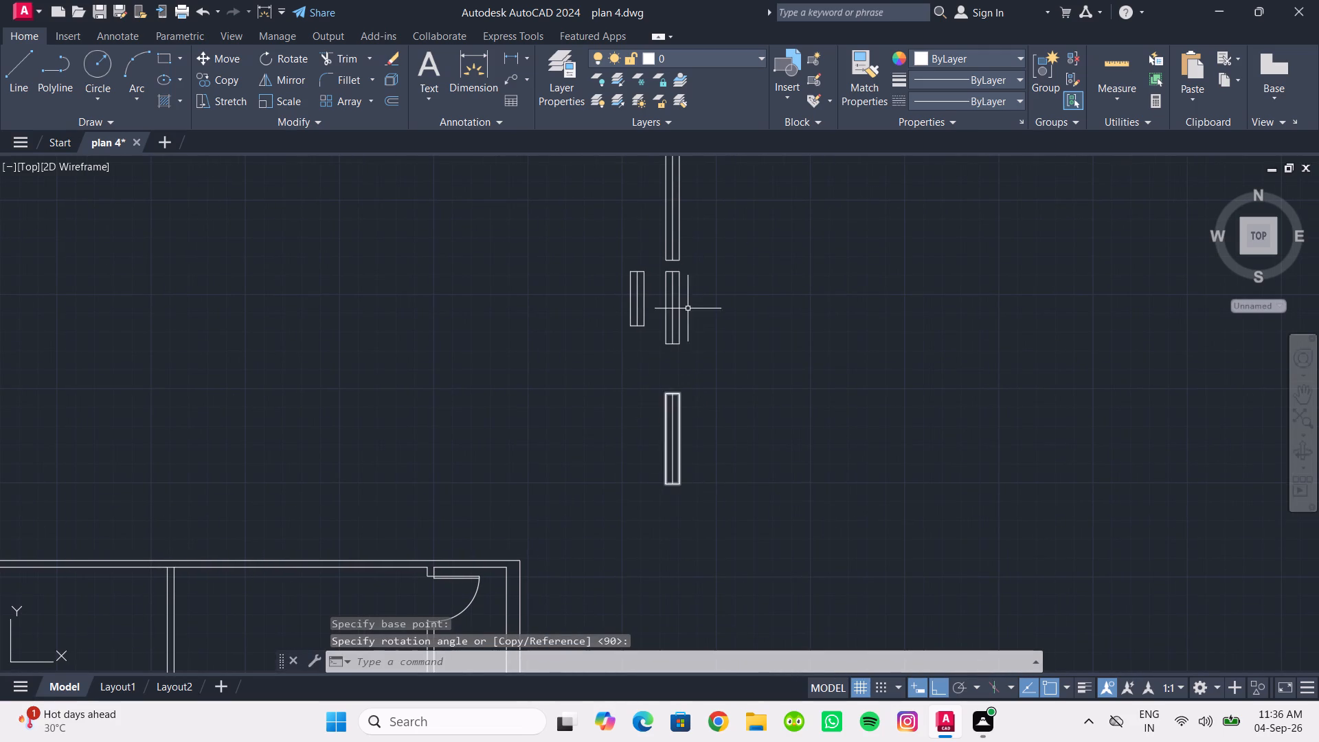
pyautogui.moveTo(688, 308); pyautogui.dragTo(688, 348, button='middle')
pyautogui.scroll(3, 677, 325)
pyautogui.click(607, 252)
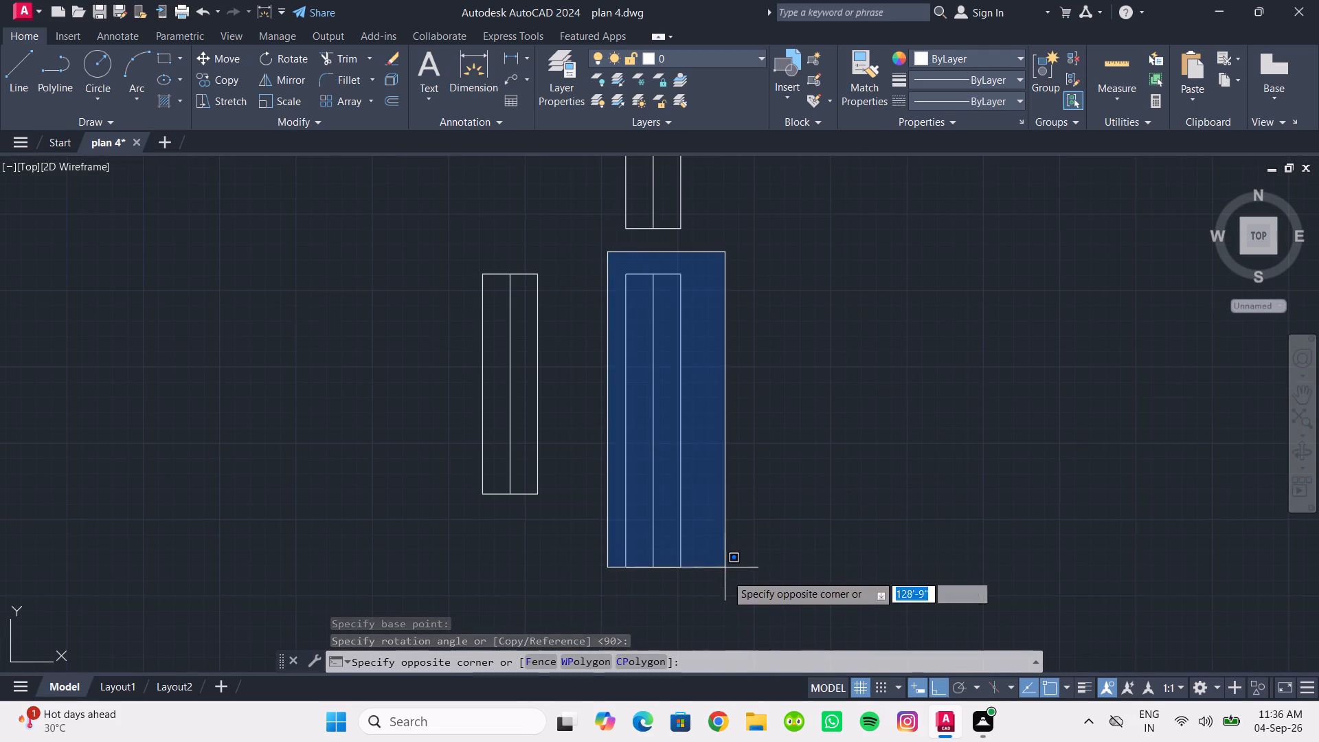
pyautogui.click(696, 559)
pyautogui.click(607, 259)
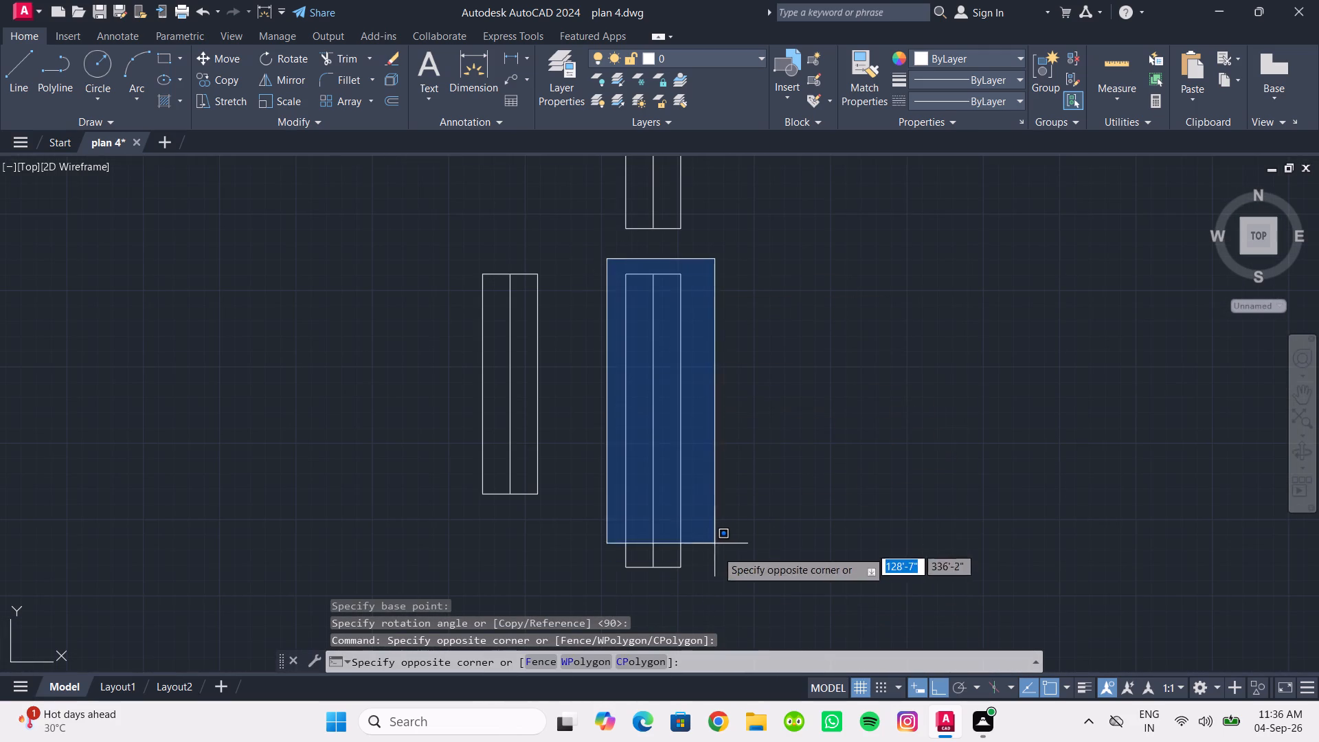
pyautogui.click(717, 584)
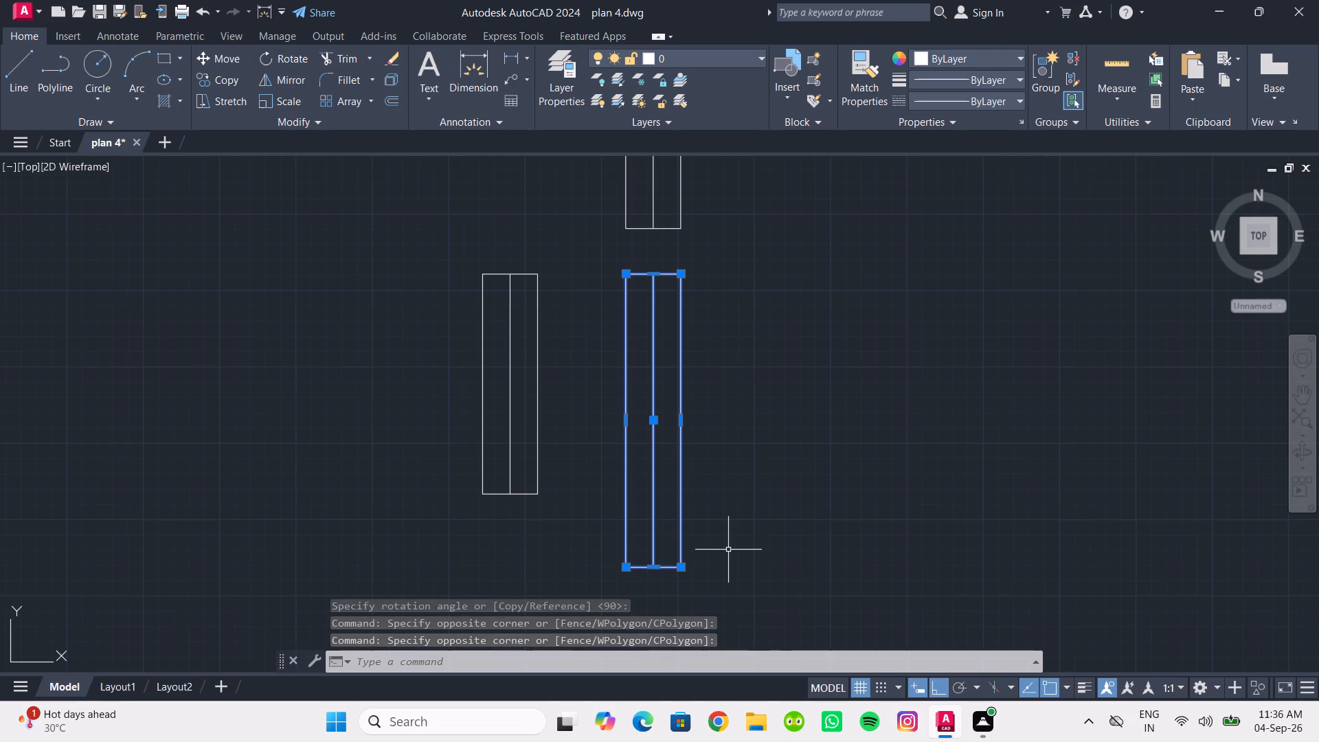
pyautogui.press('g')
pyautogui.press('Return')
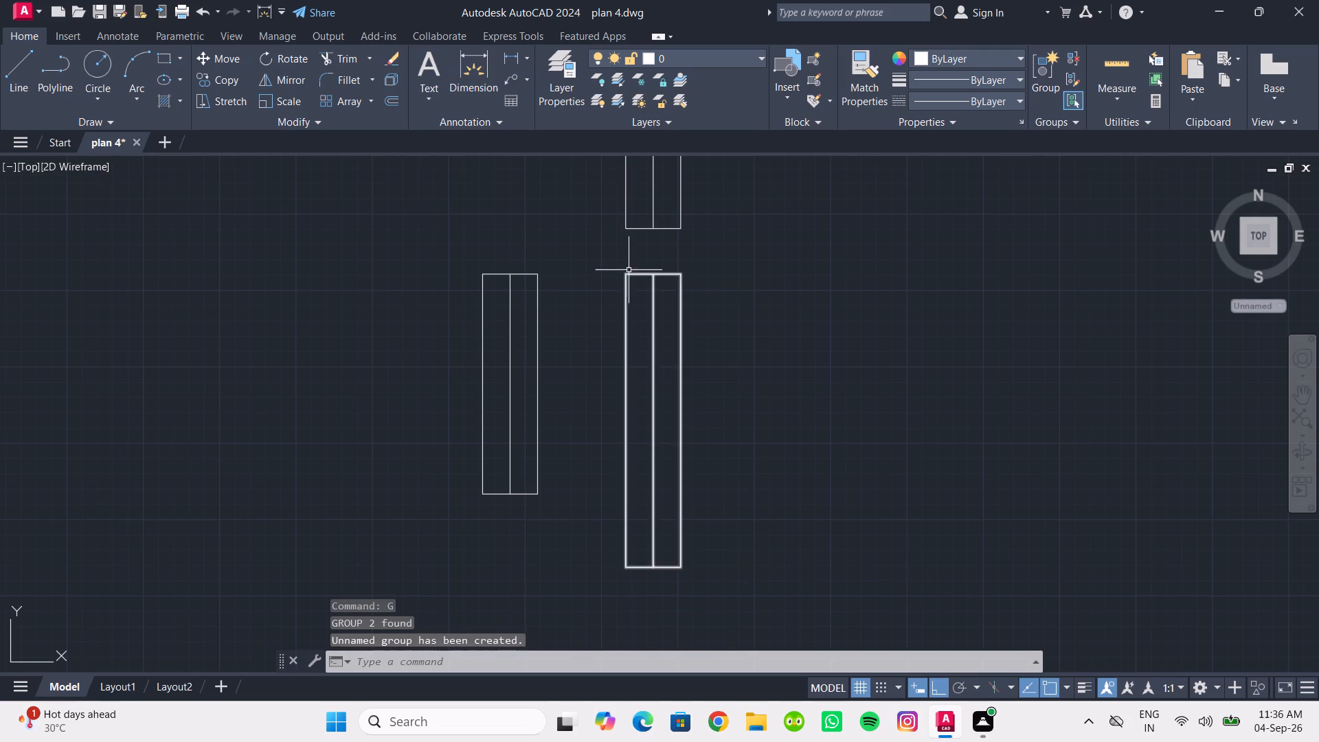
# Copy the grouped middle window symbol from its outer edge midpoint onto the west wall of the southwest room.
pyautogui.click(609, 252)
pyautogui.click(716, 655)
pyautogui.click(717, 598)
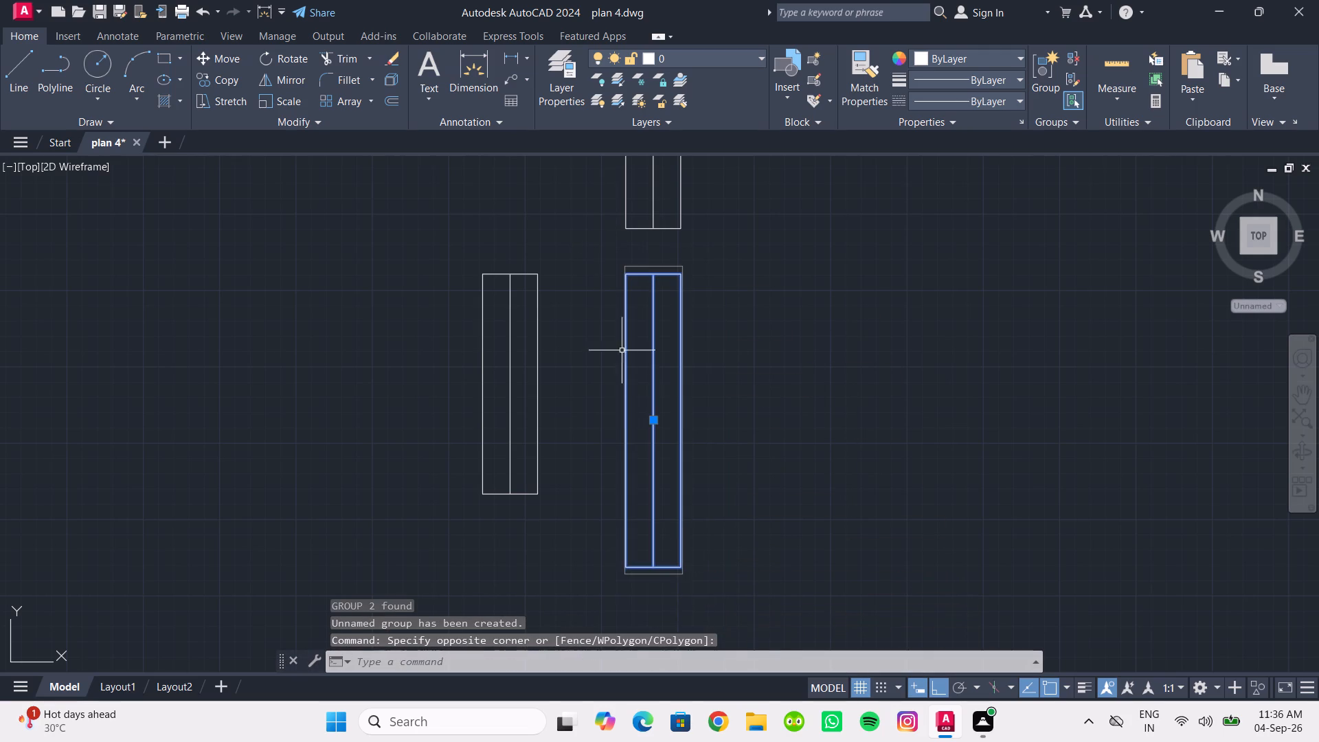
pyautogui.click(216, 77)
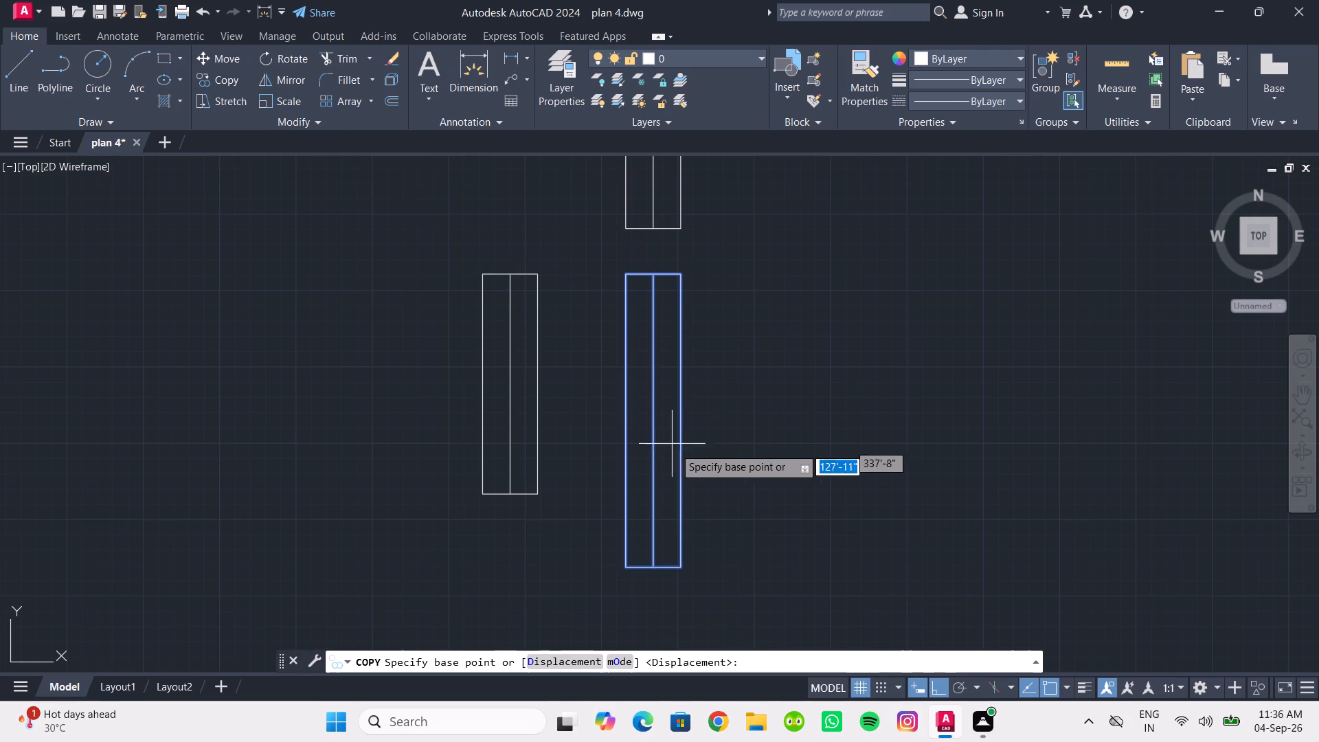
pyautogui.click(684, 423)
pyautogui.scroll(-3, 414, 442)
pyautogui.moveTo(411, 445); pyautogui.dragTo(638, 301, button='middle')
pyautogui.scroll(-2, 431, 408)
pyautogui.moveTo(407, 425); pyautogui.dragTo(589, 349, button='middle')
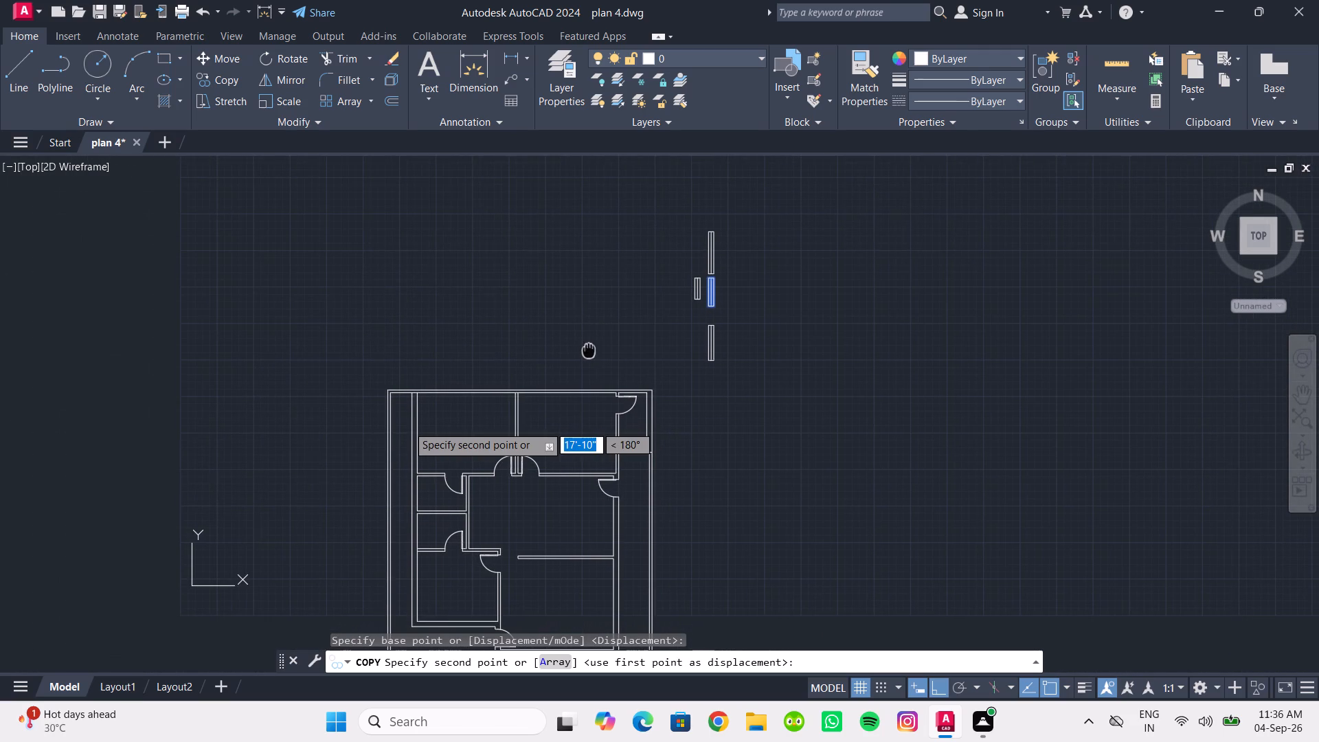
pyautogui.moveTo(589, 349); pyautogui.dragTo(563, 315, button='middle')
pyautogui.moveTo(495, 516); pyautogui.dragTo(501, 442, button='middle')
pyautogui.scroll(1, 424, 465)
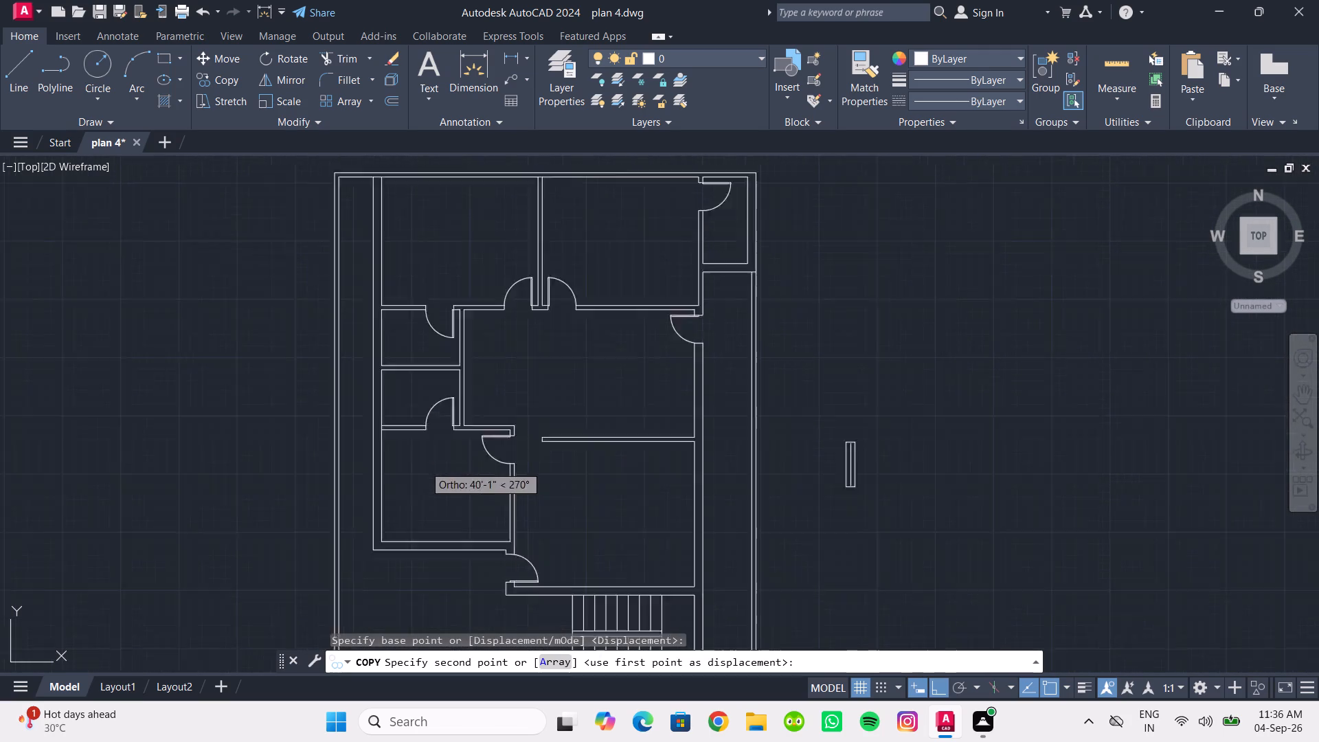
pyautogui.scroll(1, 424, 465)
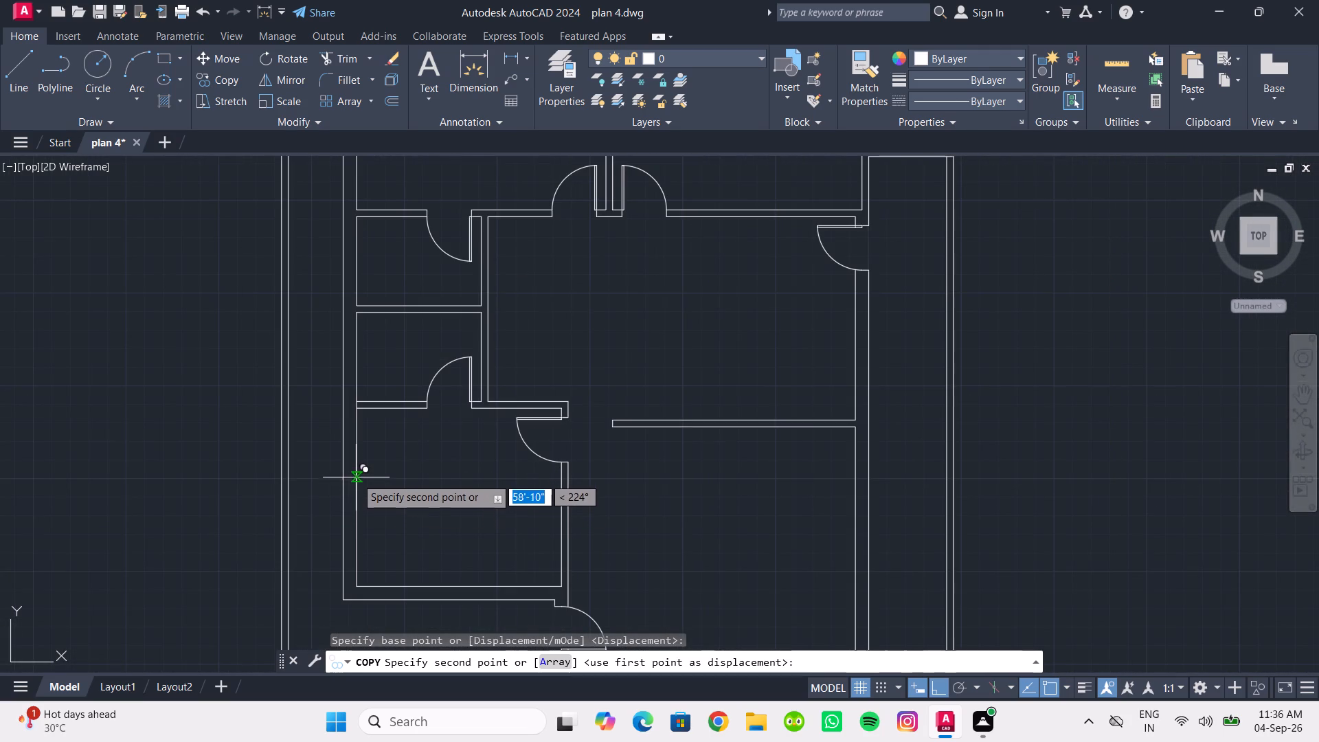
pyautogui.click(357, 485)
# Place two more copies of the same window in the east wall, one in the southeast room and one in the central room.
pyautogui.scroll(-2, 508, 497)
pyautogui.moveTo(508, 497); pyautogui.dragTo(384, 478, button='middle')
pyautogui.scroll(3, 518, 516)
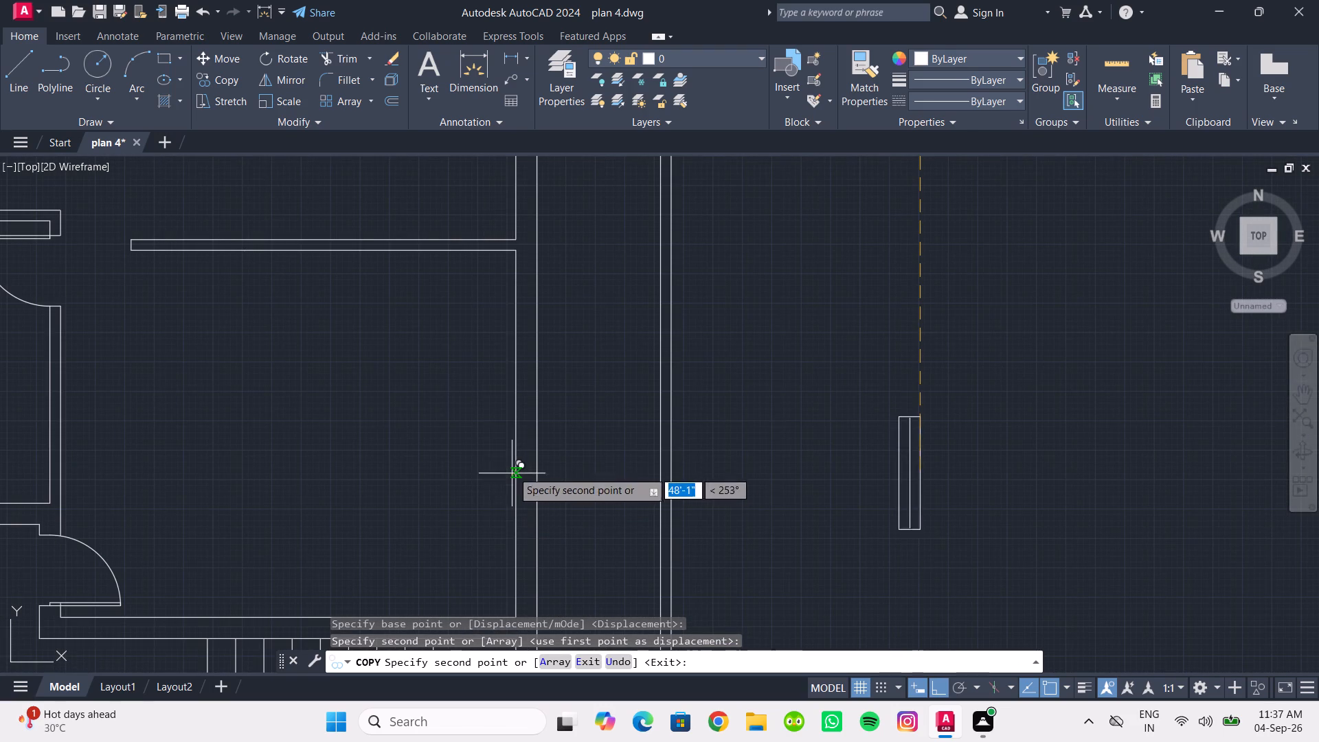
pyautogui.click(539, 441)
pyautogui.scroll(-2, 576, 445)
pyautogui.moveTo(576, 445); pyautogui.dragTo(573, 478, button='middle')
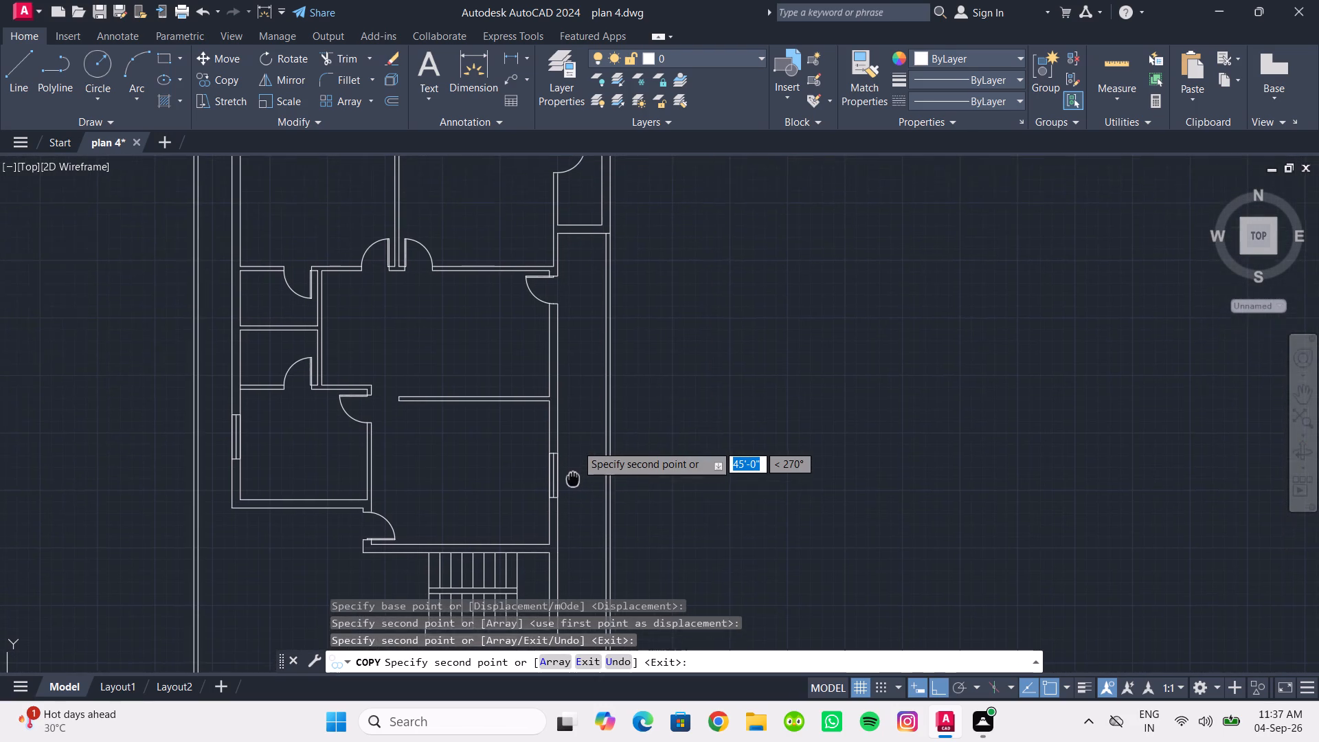
pyautogui.moveTo(573, 478); pyautogui.dragTo(560, 527, button='middle')
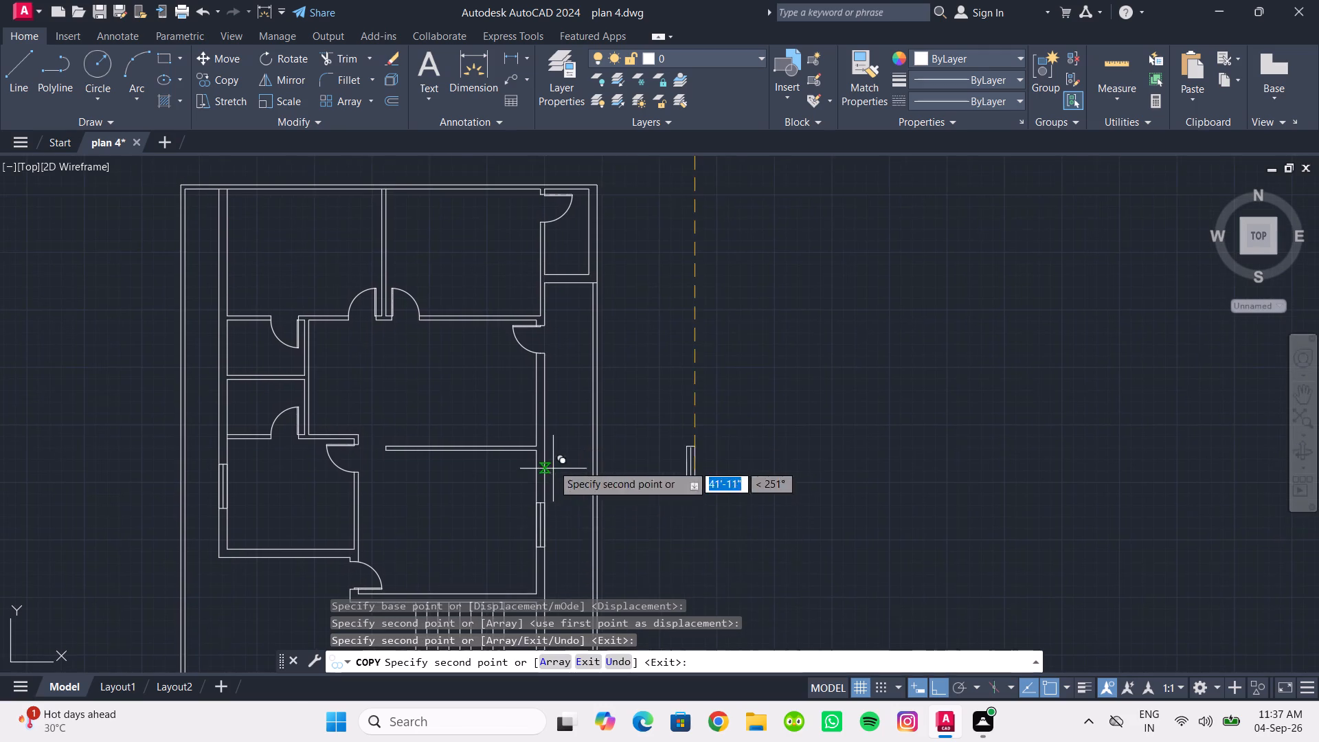
pyautogui.scroll(3, 550, 455)
pyautogui.click(530, 328)
pyautogui.scroll(-2, 578, 318)
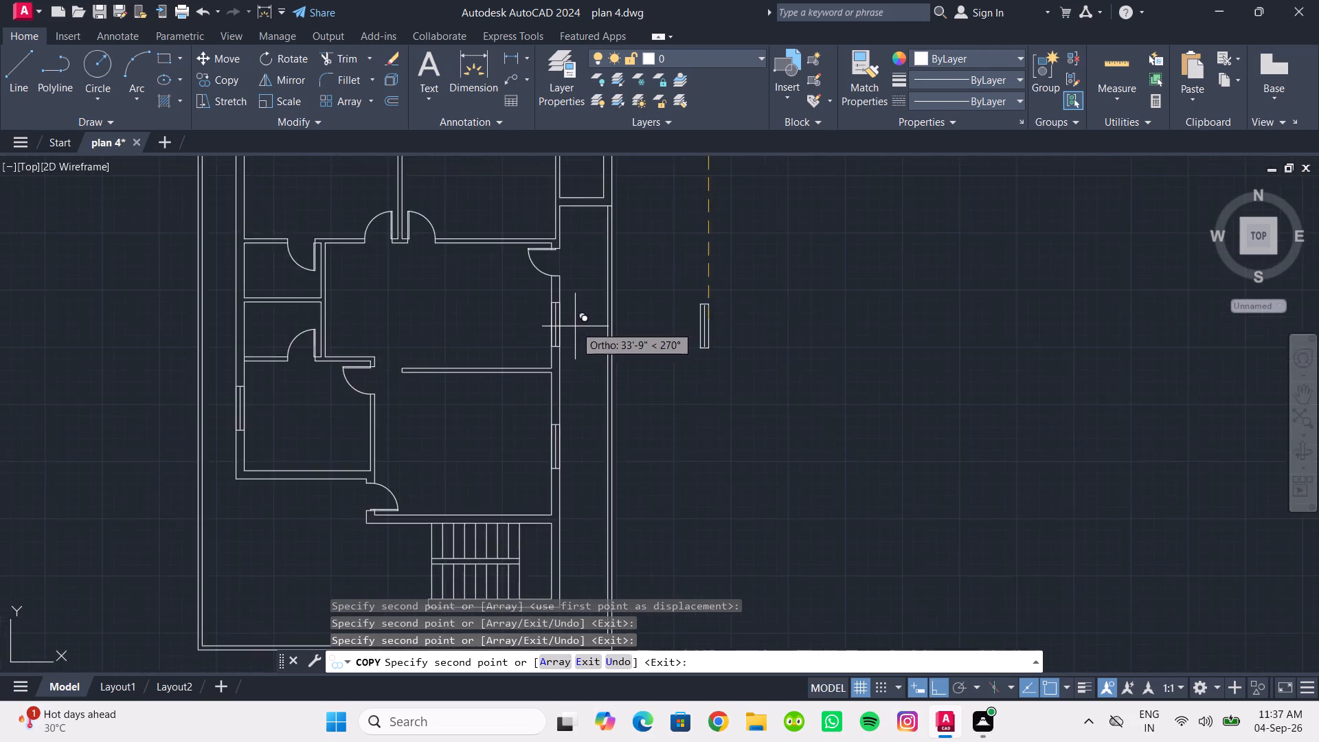
pyautogui.moveTo(575, 326); pyautogui.dragTo(610, 493, button='middle')
pyautogui.scroll(-1, 605, 491)
pyautogui.moveTo(605, 491); pyautogui.dragTo(605, 477, button='middle')
pyautogui.press('Escape')
# Group the rectangle and centre line of the shortest vertical window symbol into one object.
pyautogui.scroll(2, 673, 245)
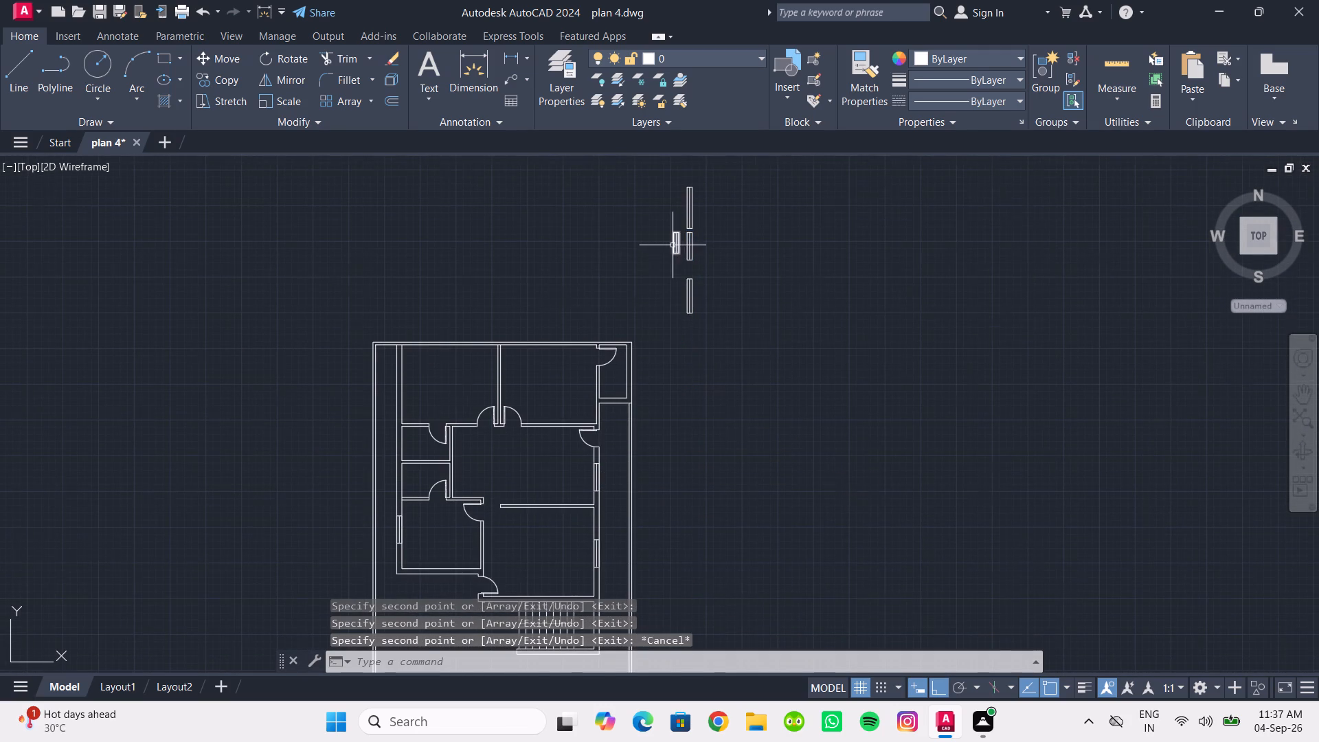
pyautogui.scroll(2, 673, 245)
pyautogui.moveTo(652, 219); pyautogui.dragTo(614, 344, button='middle')
pyautogui.click(611, 276)
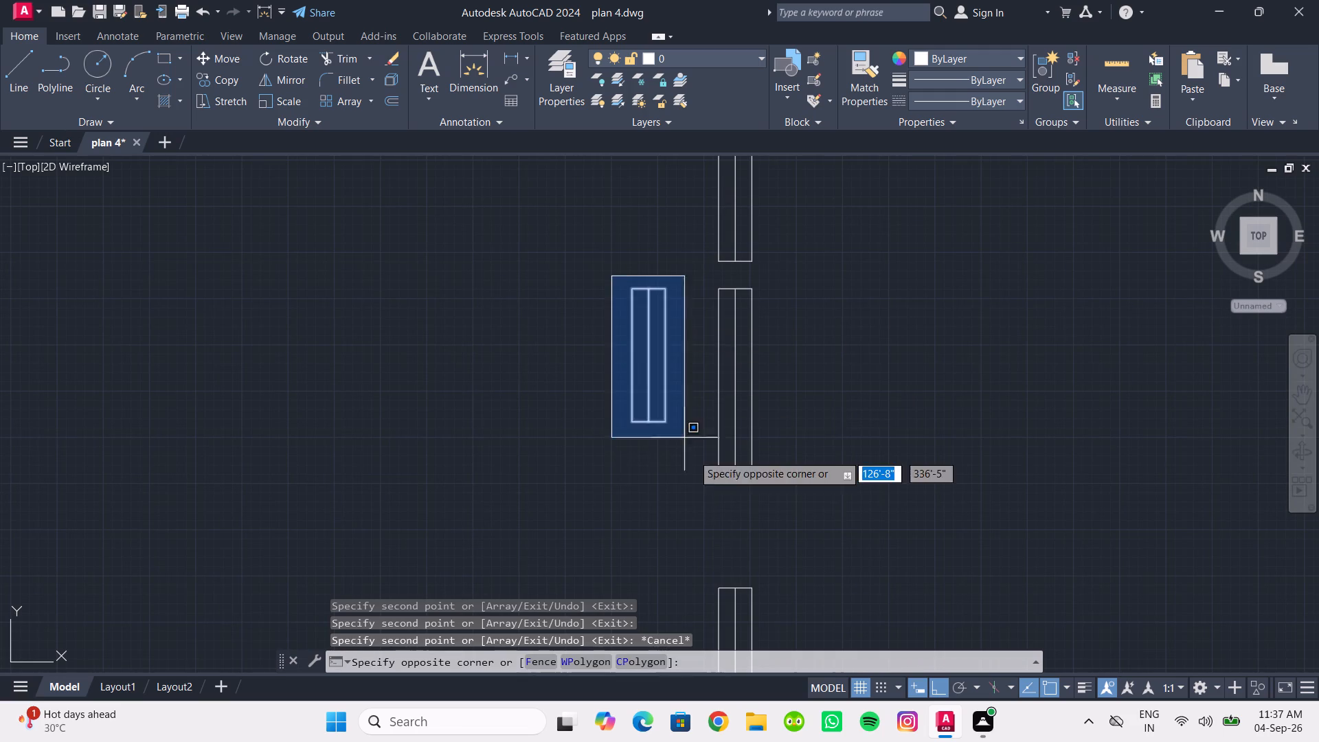
pyautogui.click(697, 476)
pyautogui.press('g')
pyautogui.press('Return')
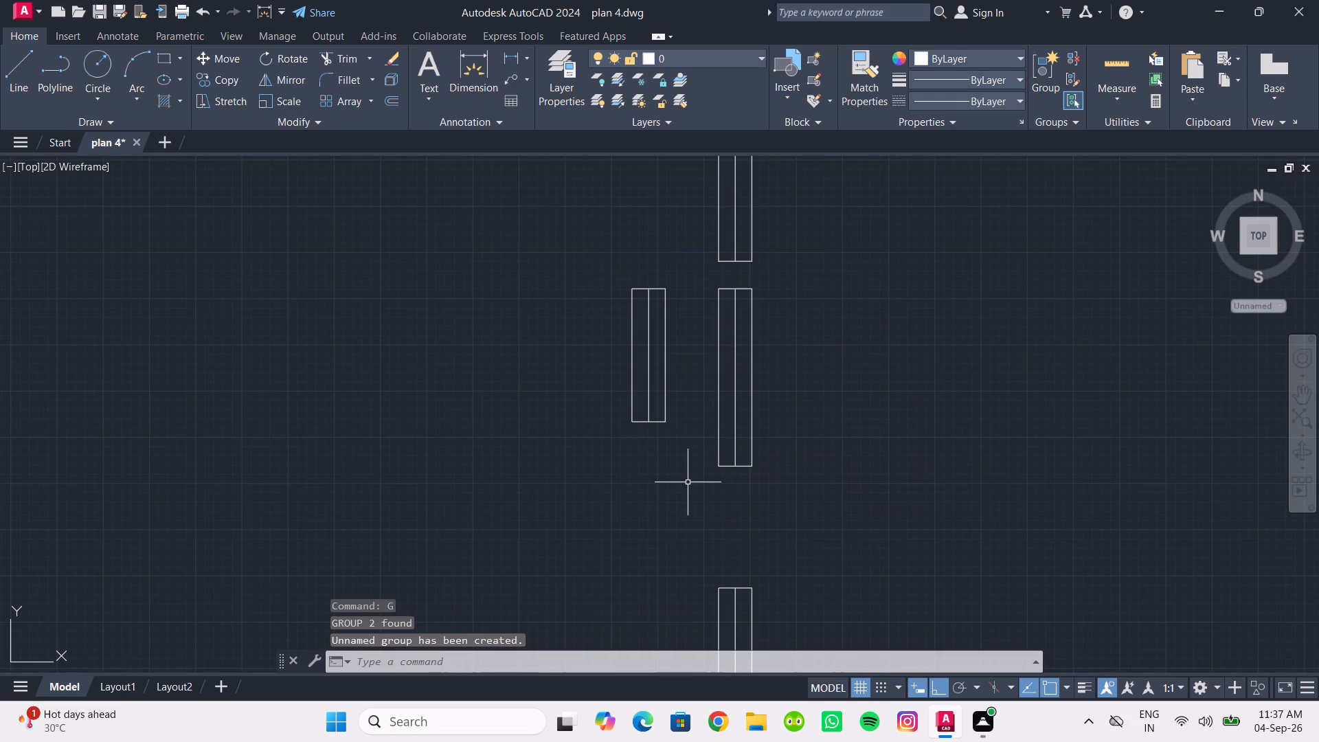
# Copy the shortest window group into the west walls of the two small rooms, one window in each.
pyautogui.click(567, 222)
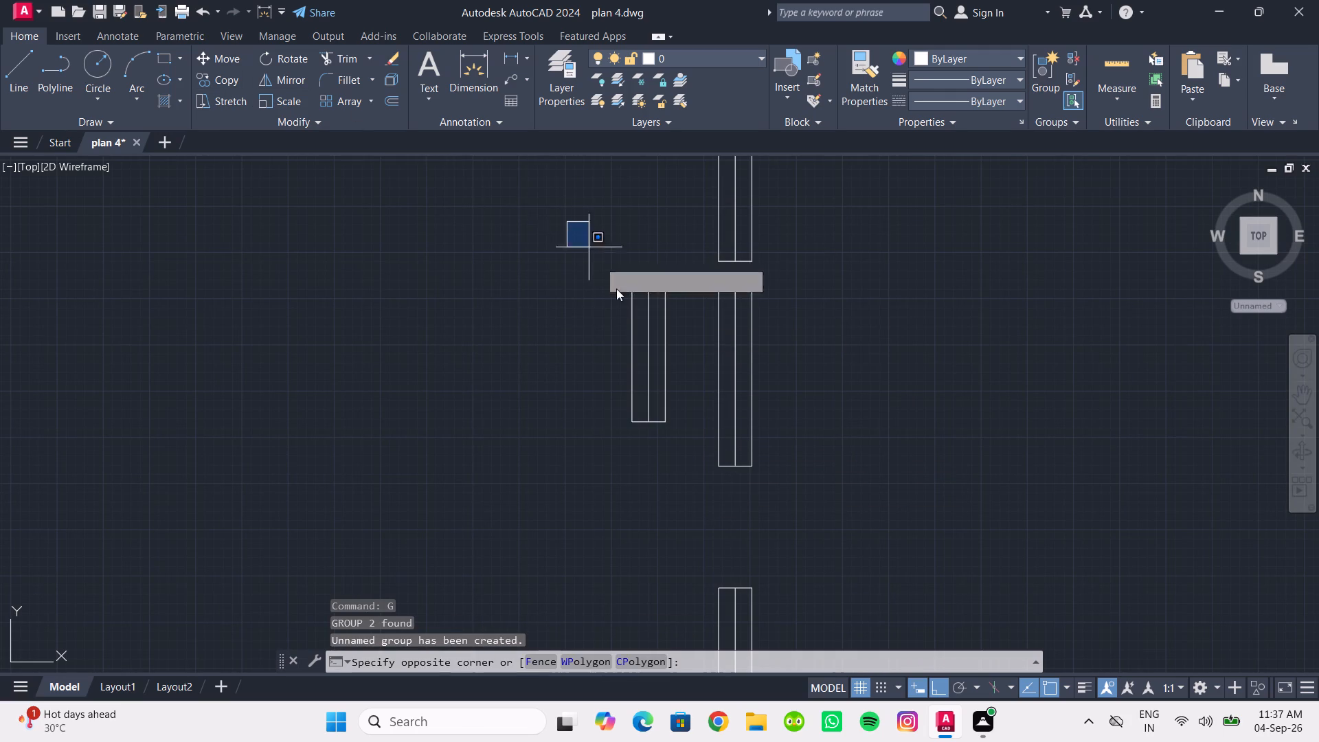
pyautogui.click(686, 477)
pyautogui.click(222, 85)
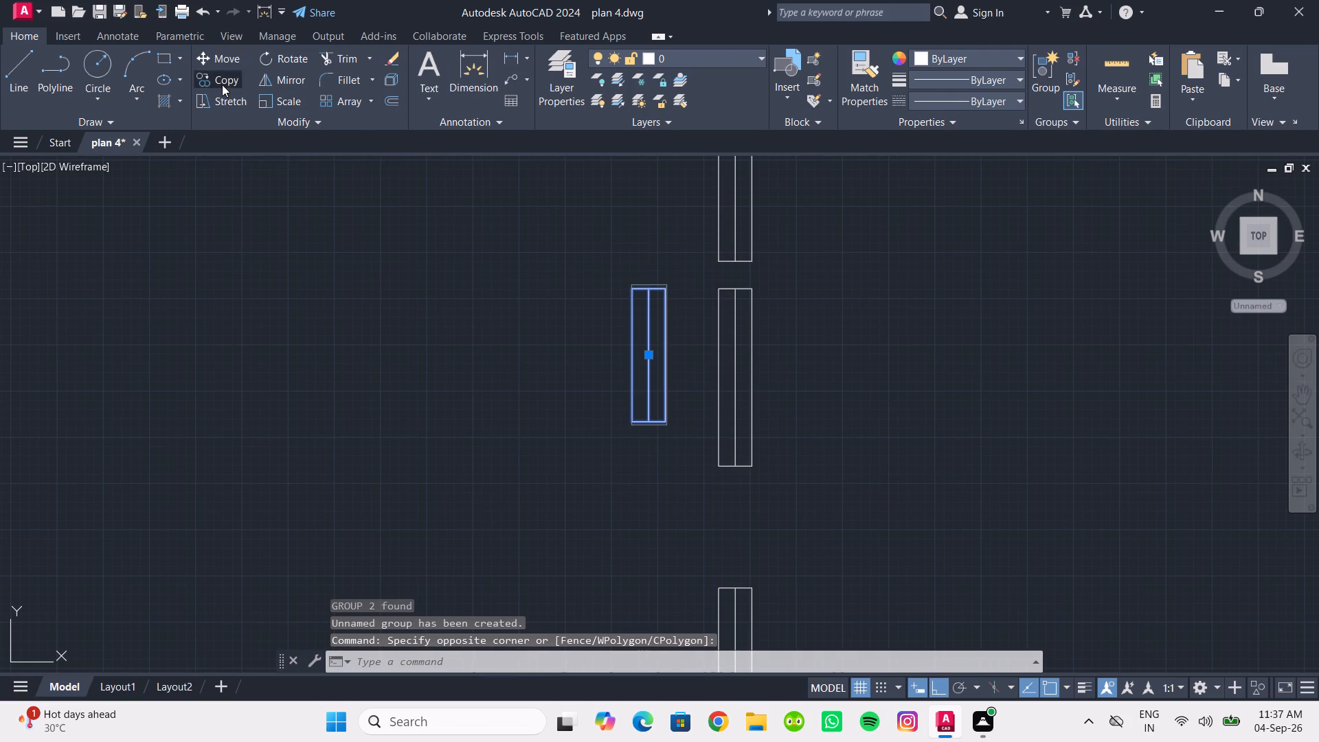
pyautogui.click(668, 358)
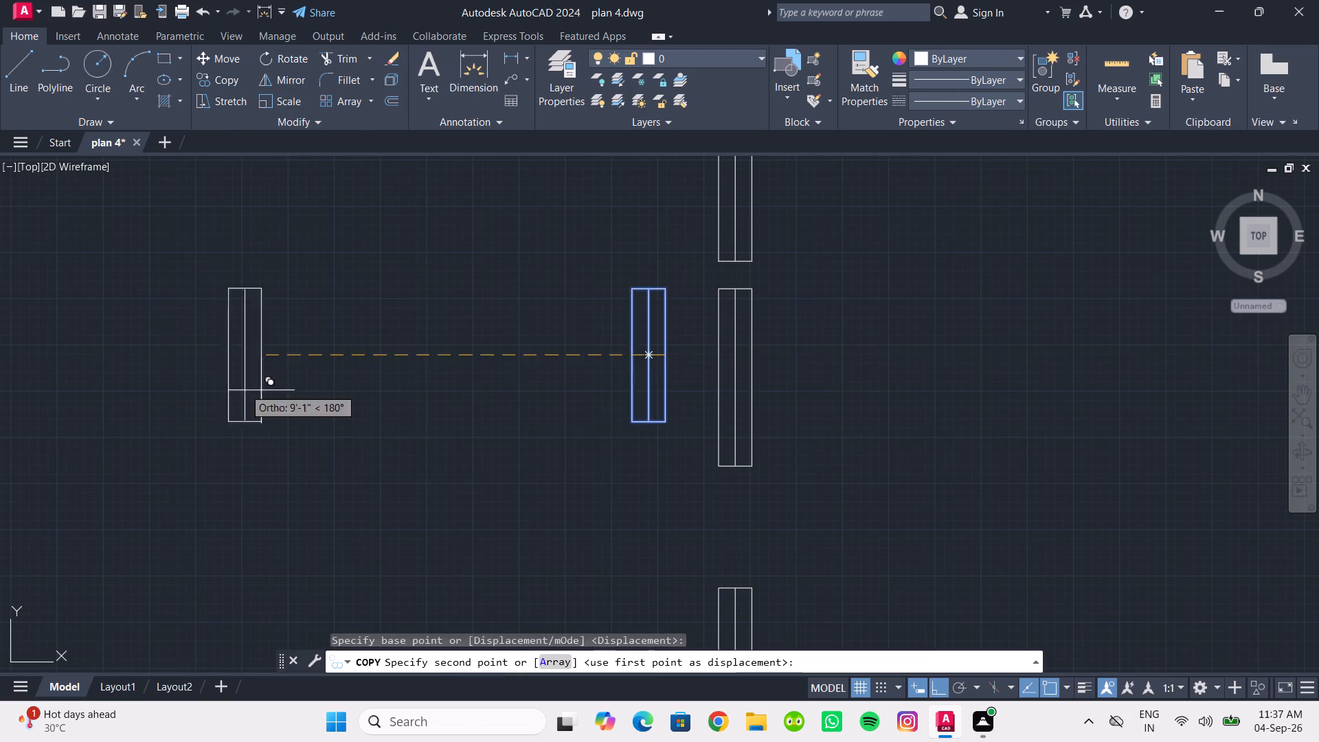
pyautogui.scroll(-1, 221, 401)
pyautogui.moveTo(221, 402); pyautogui.dragTo(498, 275, button='middle')
pyautogui.scroll(-3, 384, 351)
pyautogui.moveTo(362, 387); pyautogui.dragTo(488, 307, button='middle')
pyautogui.scroll(1, 488, 307)
pyautogui.moveTo(253, 521); pyautogui.dragTo(328, 455, button='middle')
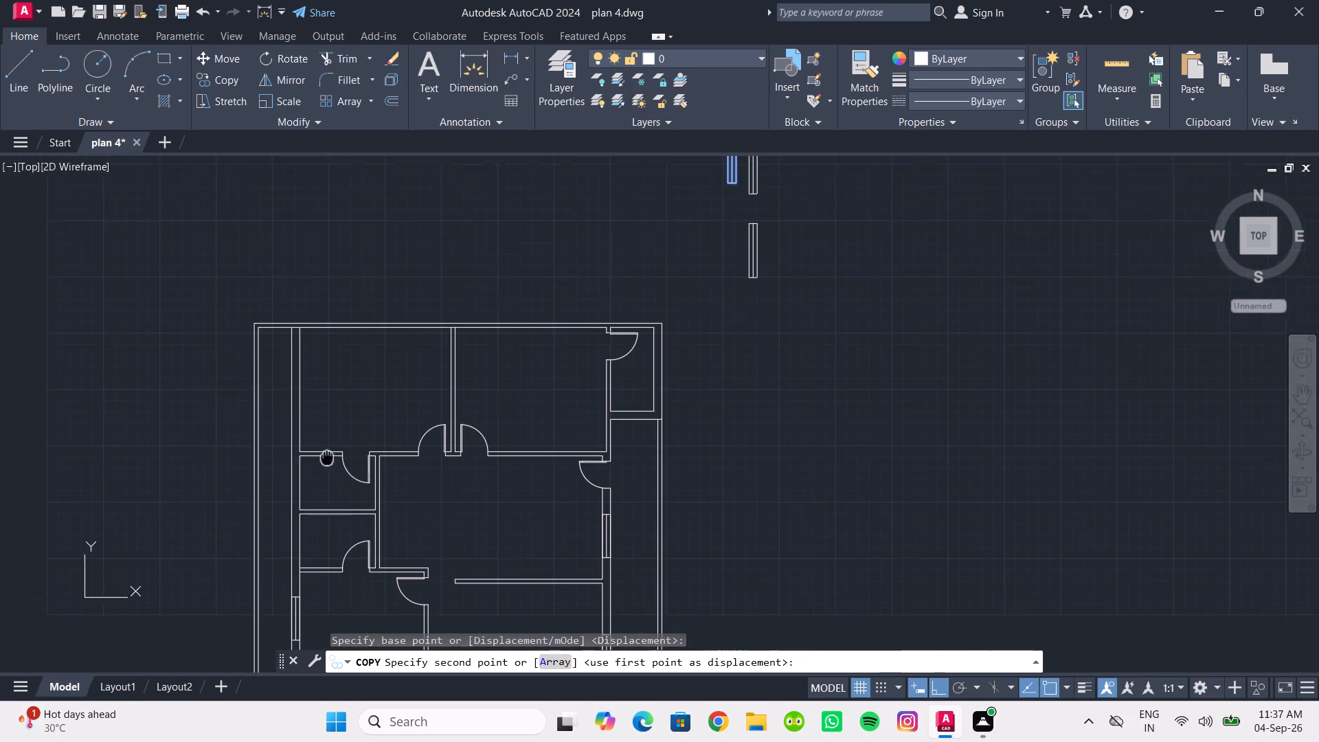
pyautogui.moveTo(328, 455); pyautogui.dragTo(332, 453, button='middle')
pyautogui.scroll(4, 315, 476)
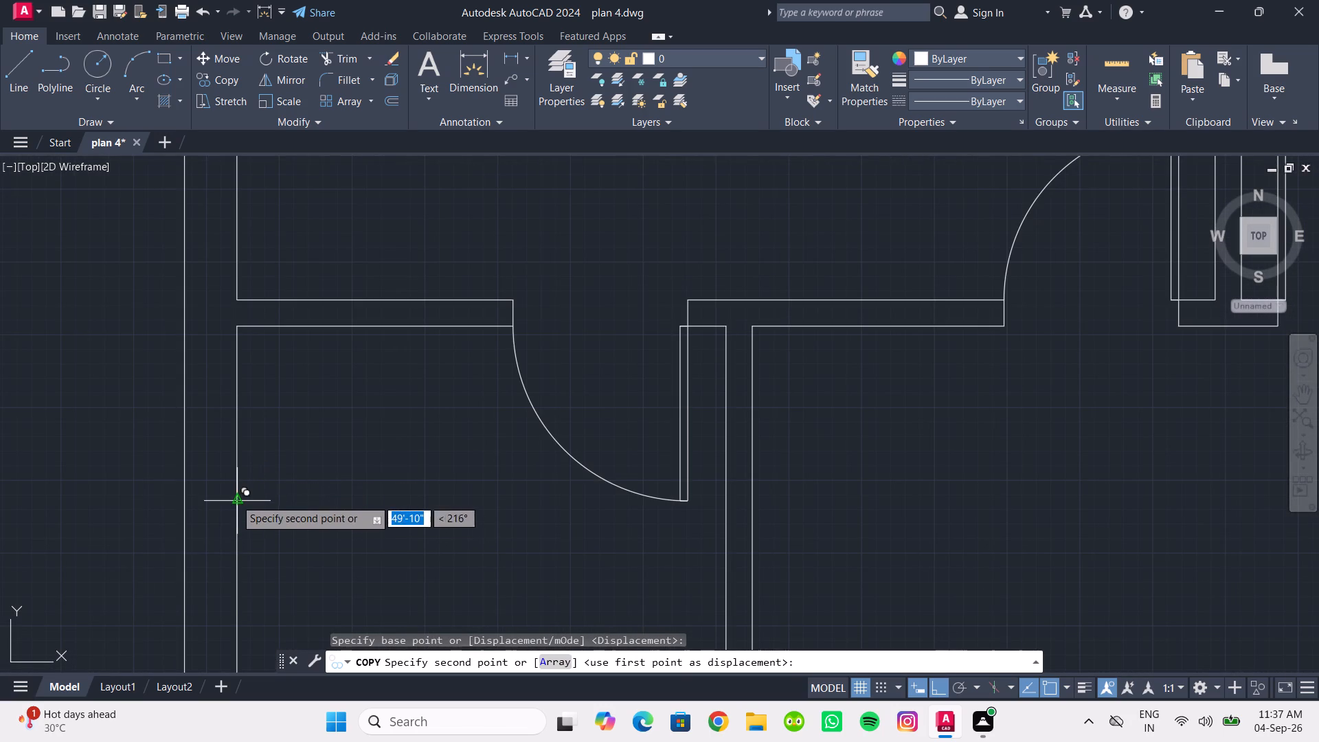
pyautogui.click(235, 499)
pyautogui.scroll(-3, 401, 474)
pyautogui.moveTo(398, 477); pyautogui.dragTo(262, 357, button='middle')
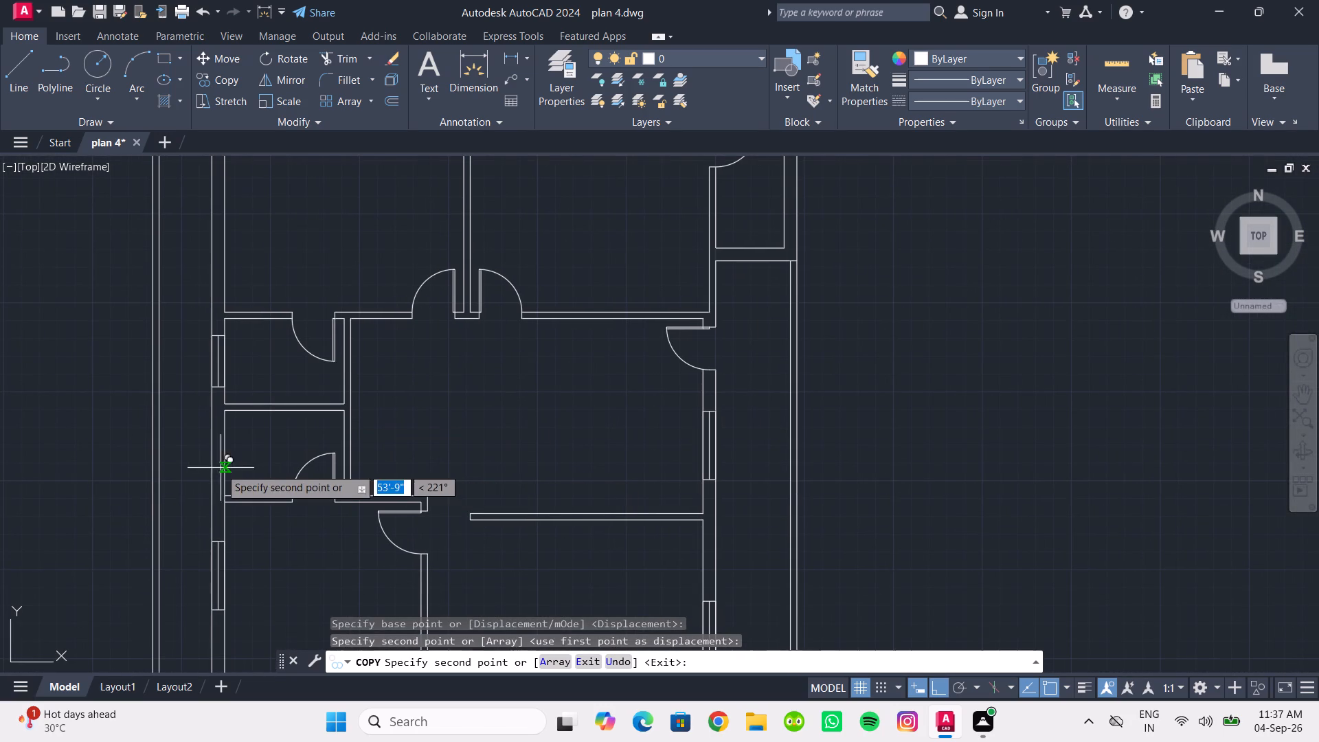
pyautogui.click(225, 450)
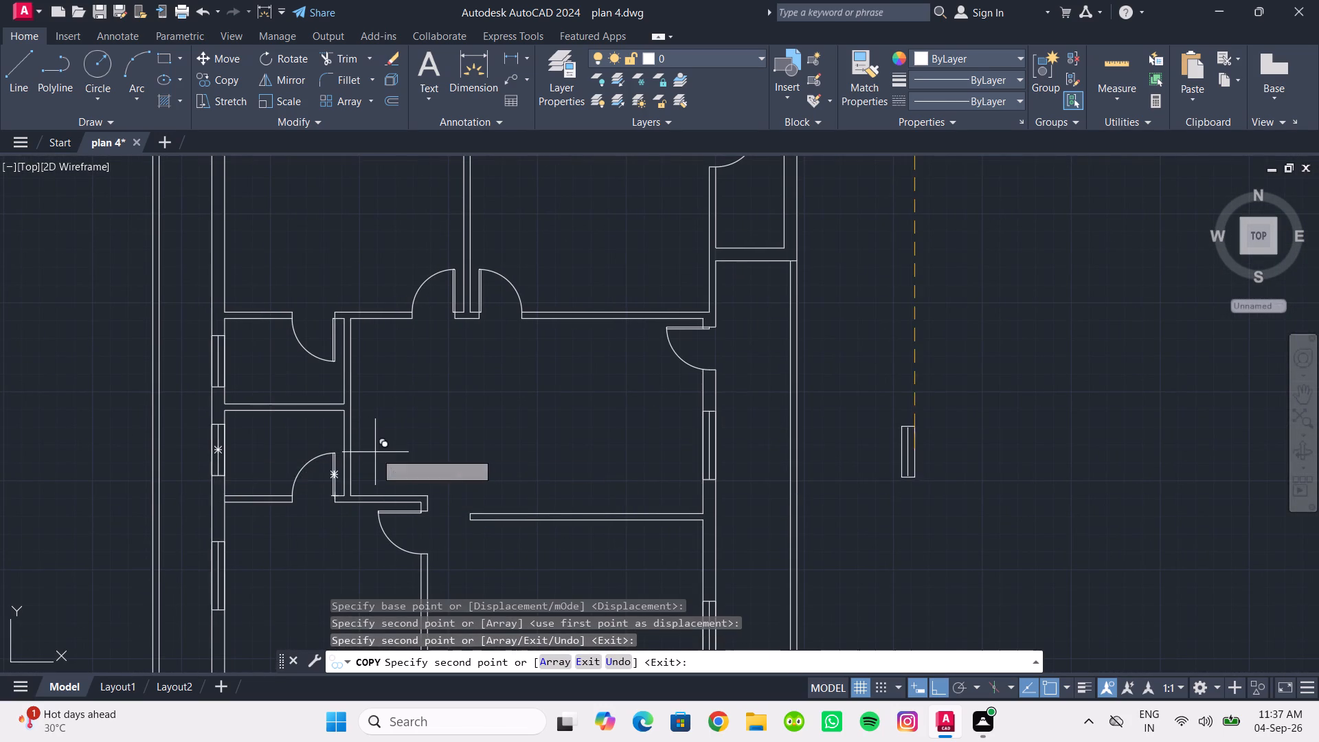
# Place another copy of the shortest window in the east wall of the small northeast room.
pyautogui.scroll(-2, 375, 453)
pyautogui.moveTo(374, 453); pyautogui.dragTo(272, 447, button='middle')
pyautogui.scroll(2, 395, 358)
pyautogui.click(501, 315)
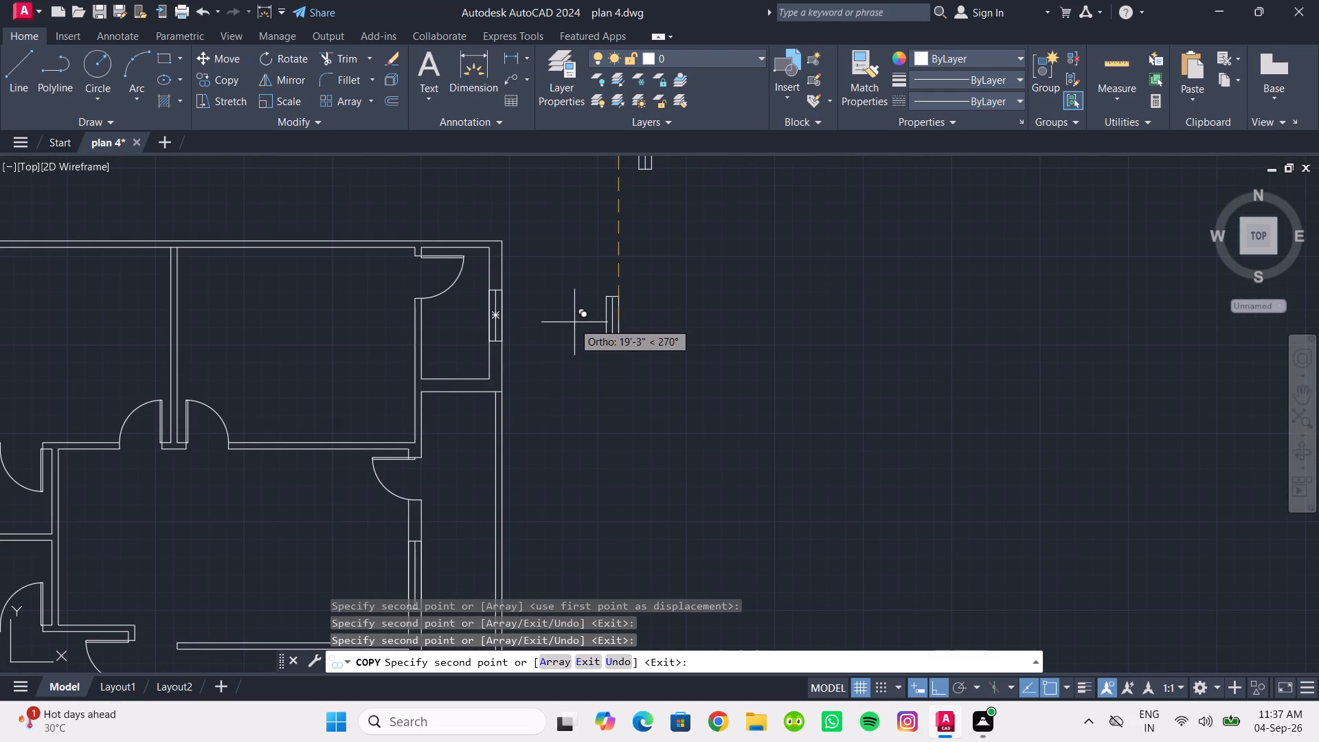
pyautogui.scroll(-1, 572, 331)
pyautogui.moveTo(572, 331); pyautogui.dragTo(562, 236, button='middle')
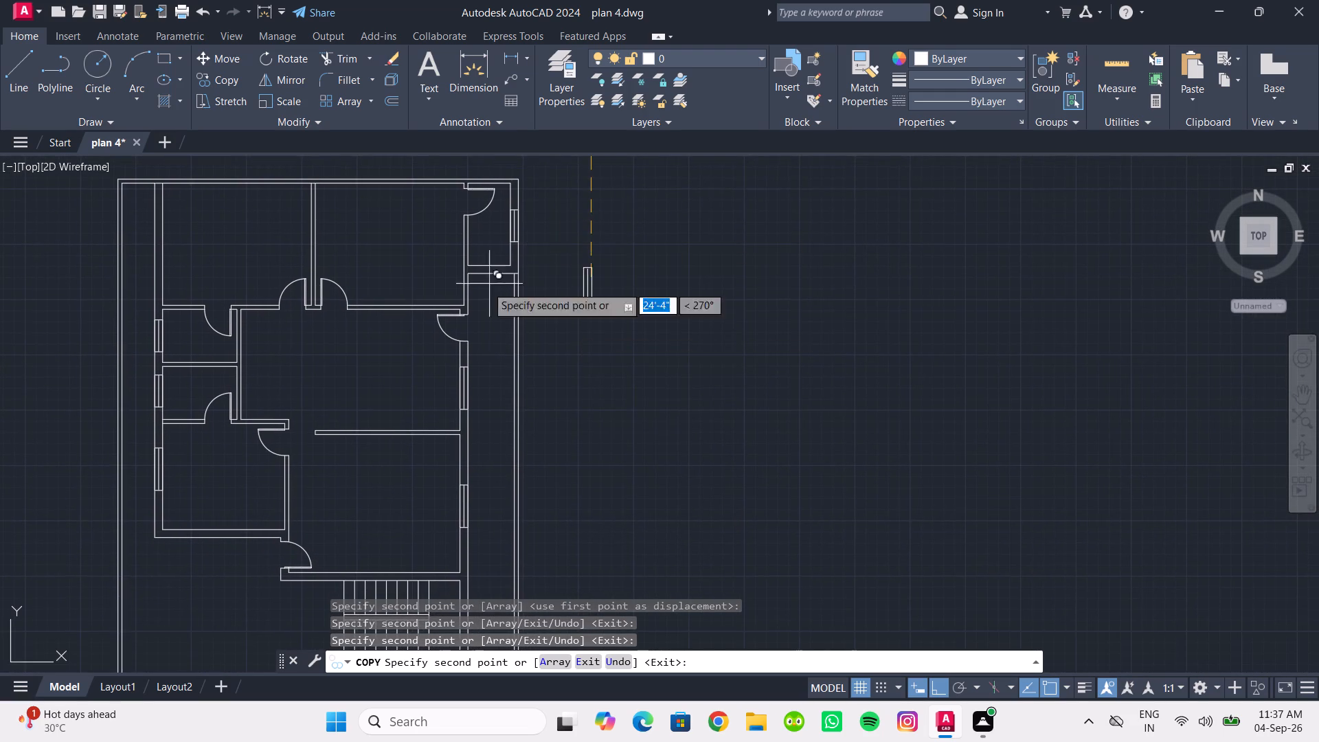
pyautogui.scroll(-1, 457, 315)
pyautogui.moveTo(457, 315); pyautogui.dragTo(471, 292, button='middle')
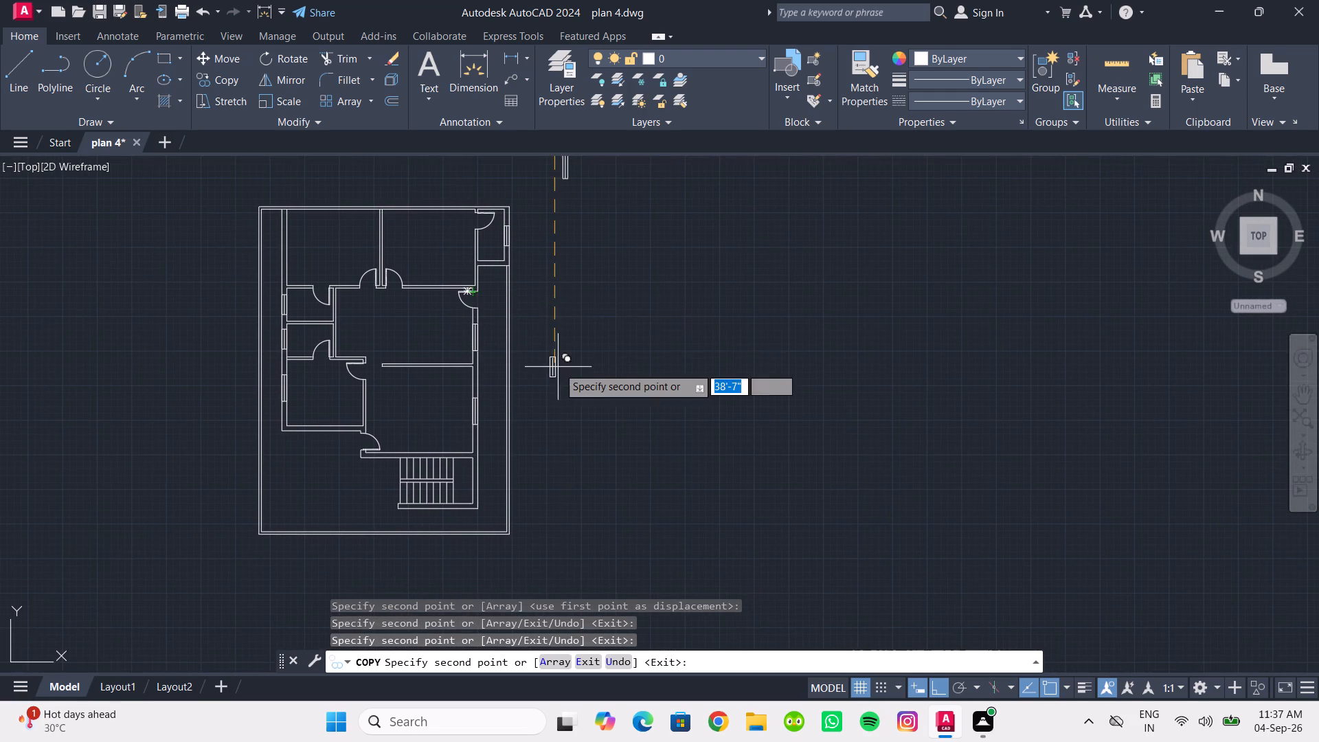
pyautogui.moveTo(558, 367); pyautogui.dragTo(630, 655, button='middle')
pyautogui.middleClick(630, 655)
pyautogui.moveTo(679, 651); pyautogui.dragTo(678, 651, button='middle')
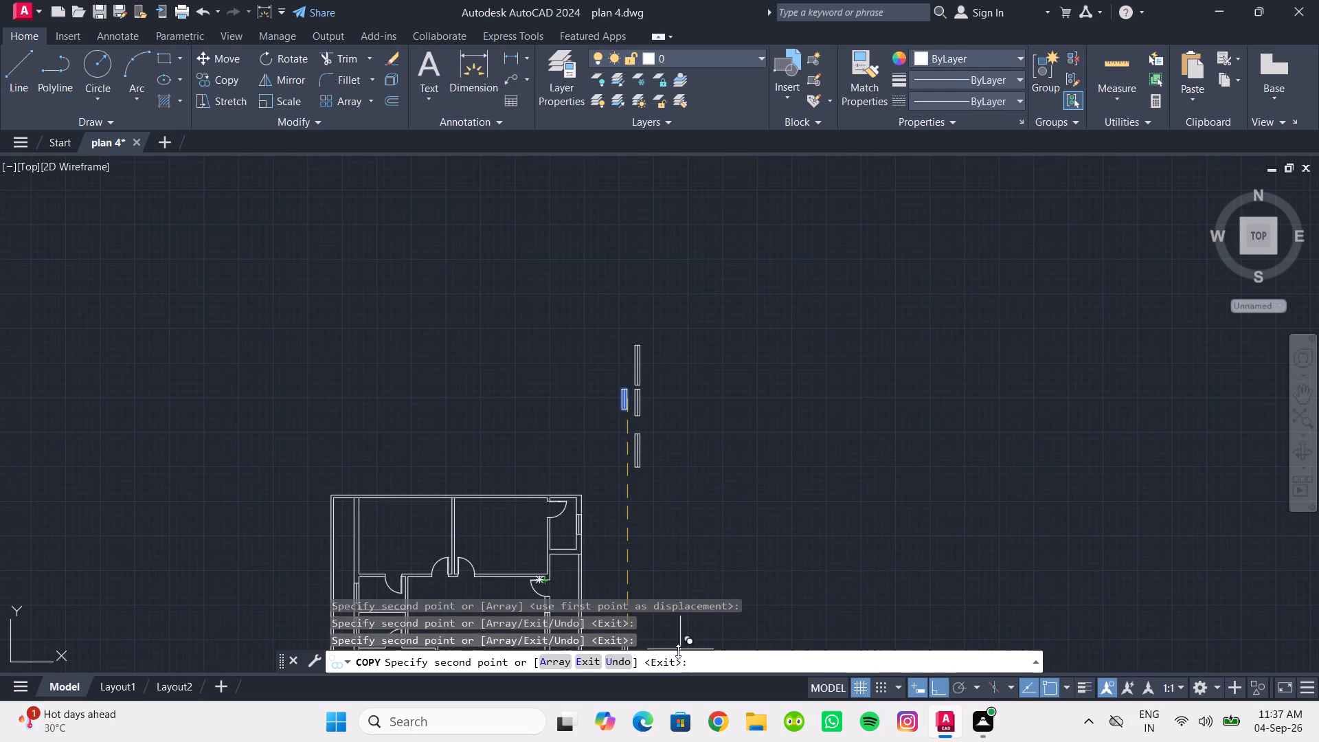
pyautogui.moveTo(678, 651); pyautogui.dragTo(677, 671, button='middle')
pyautogui.press('Escape')
pyautogui.press('Escape')
# Rotate the grouped middle window symbol 90° into a horizontal orientation.
pyautogui.scroll(3, 657, 410)
pyautogui.moveTo(607, 454); pyautogui.dragTo(592, 432)
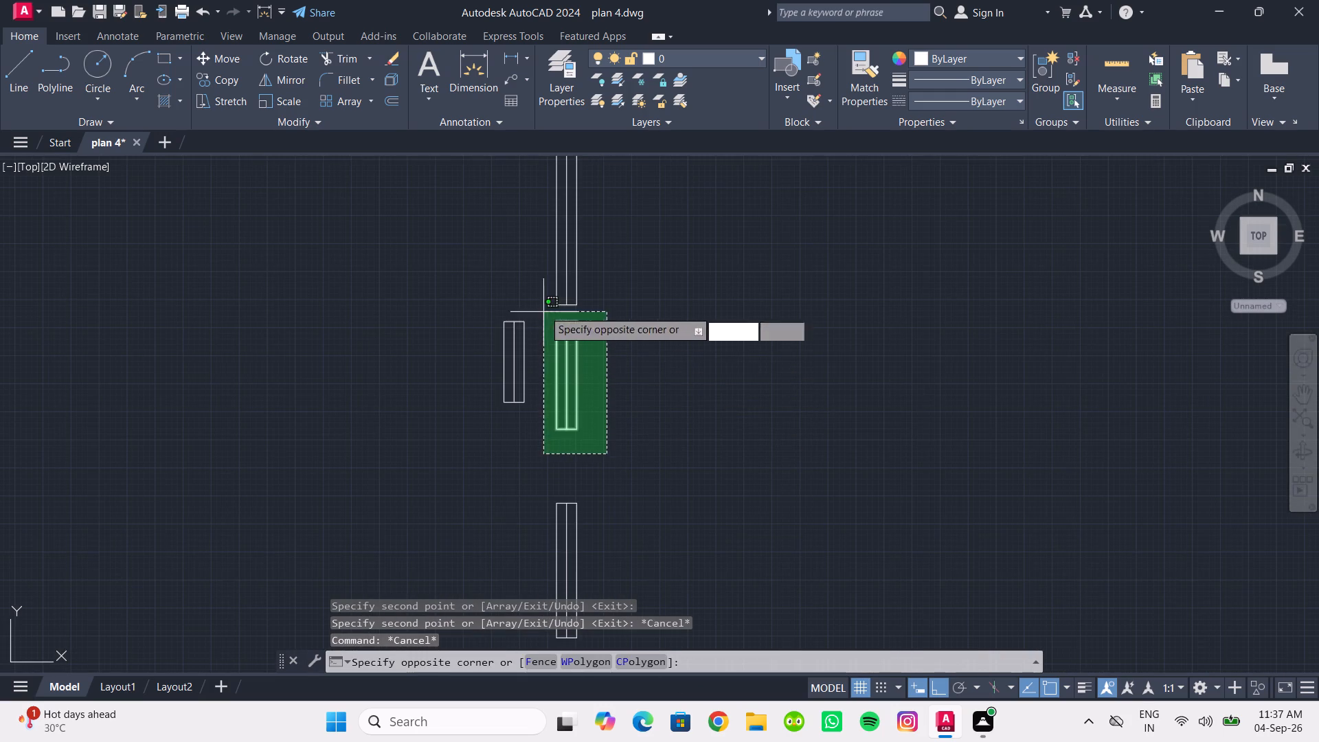
pyautogui.click(543, 304)
pyautogui.press('Escape')
pyautogui.moveTo(585, 440); pyautogui.dragTo(577, 432)
pyautogui.click(554, 398)
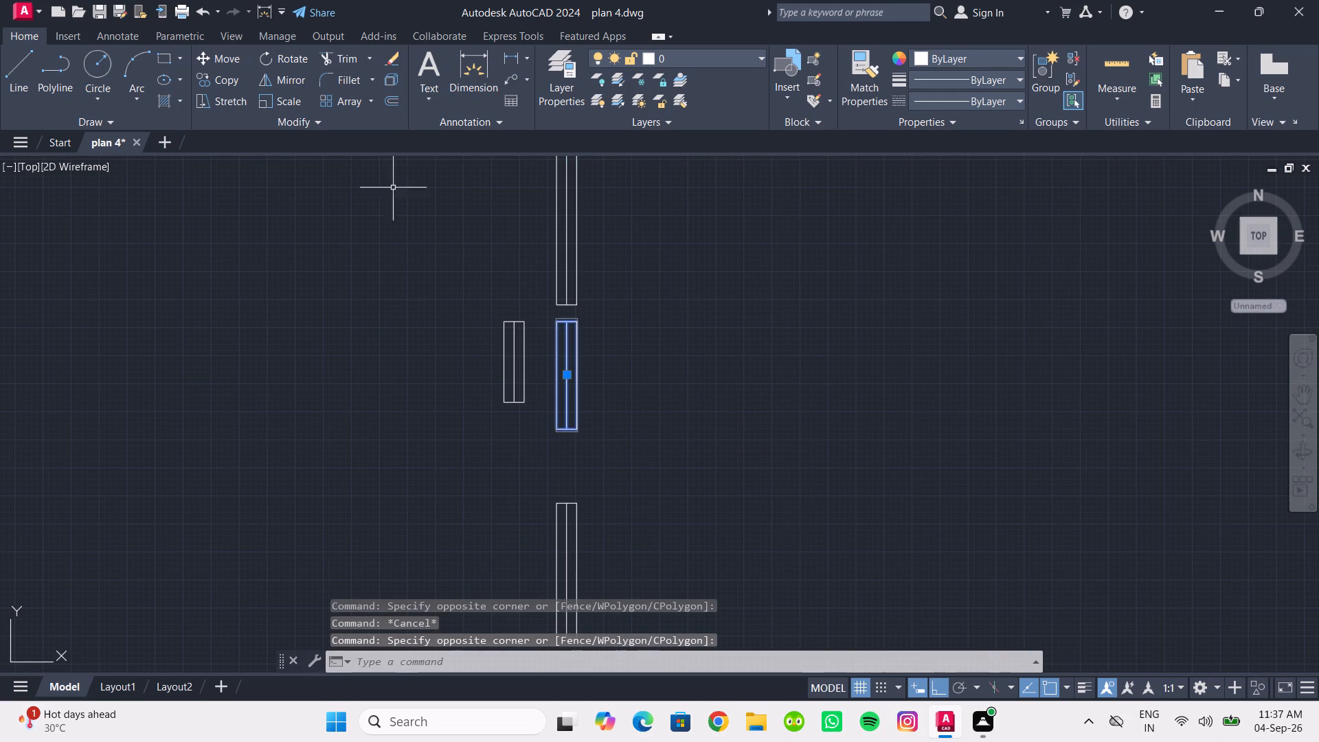
pyautogui.click(286, 58)
pyautogui.click(636, 427)
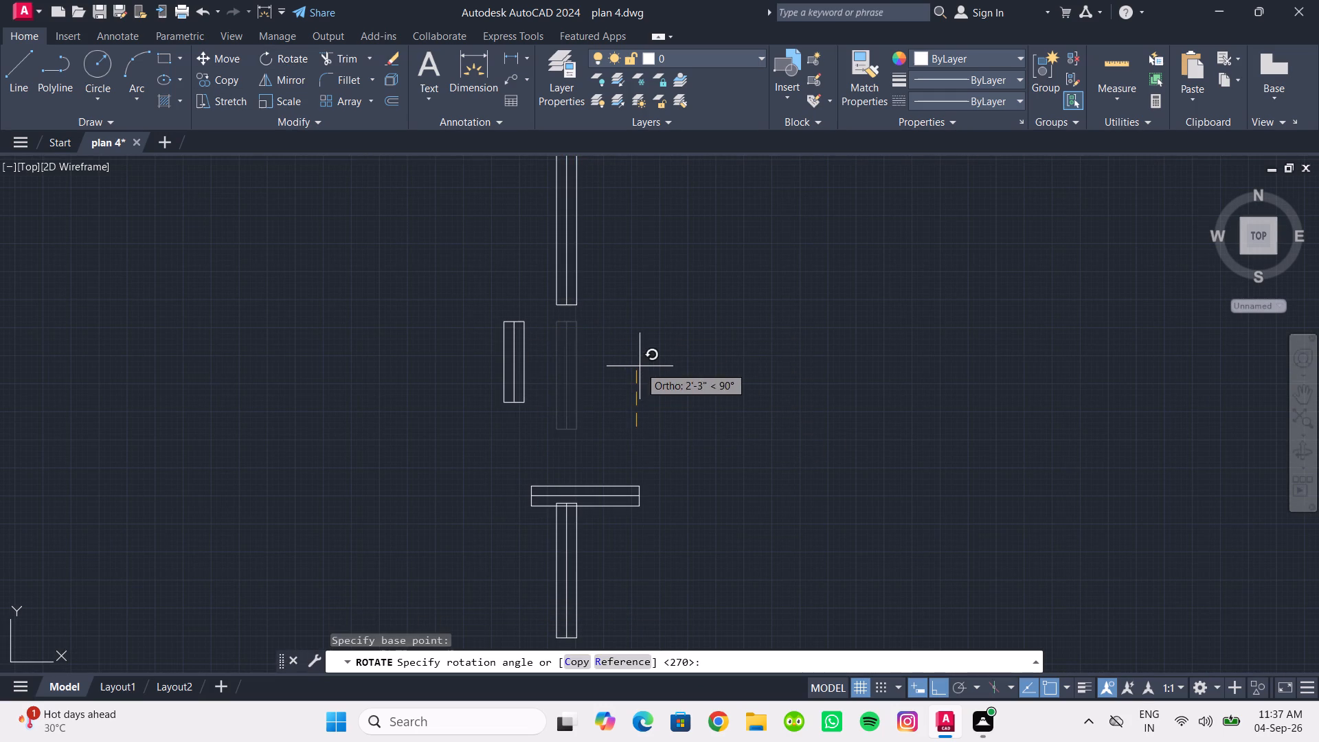
pyautogui.click(640, 366)
# Copy the horizontal window group from its top edge midpoint into the south wall of the southwest room.
pyautogui.moveTo(666, 515); pyautogui.dragTo(645, 493)
pyautogui.click(631, 480)
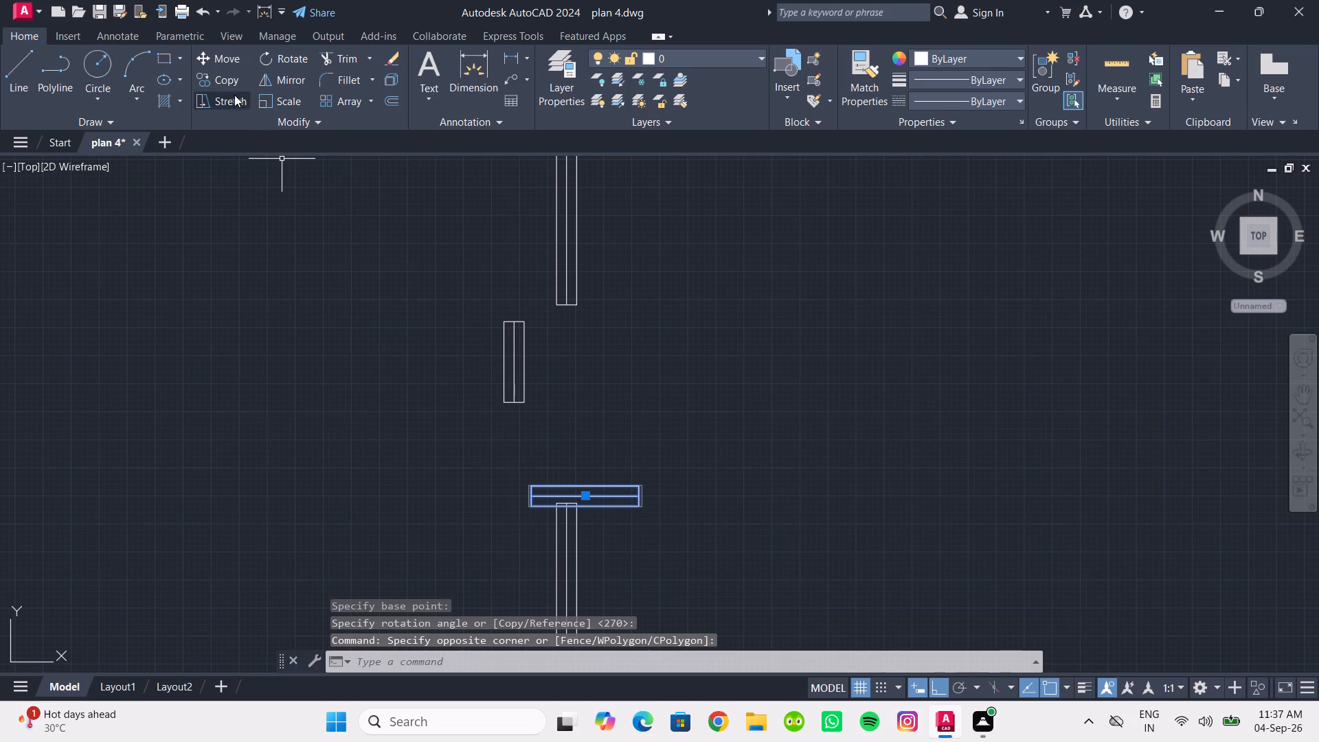
pyautogui.click(219, 85)
pyautogui.scroll(4, 609, 486)
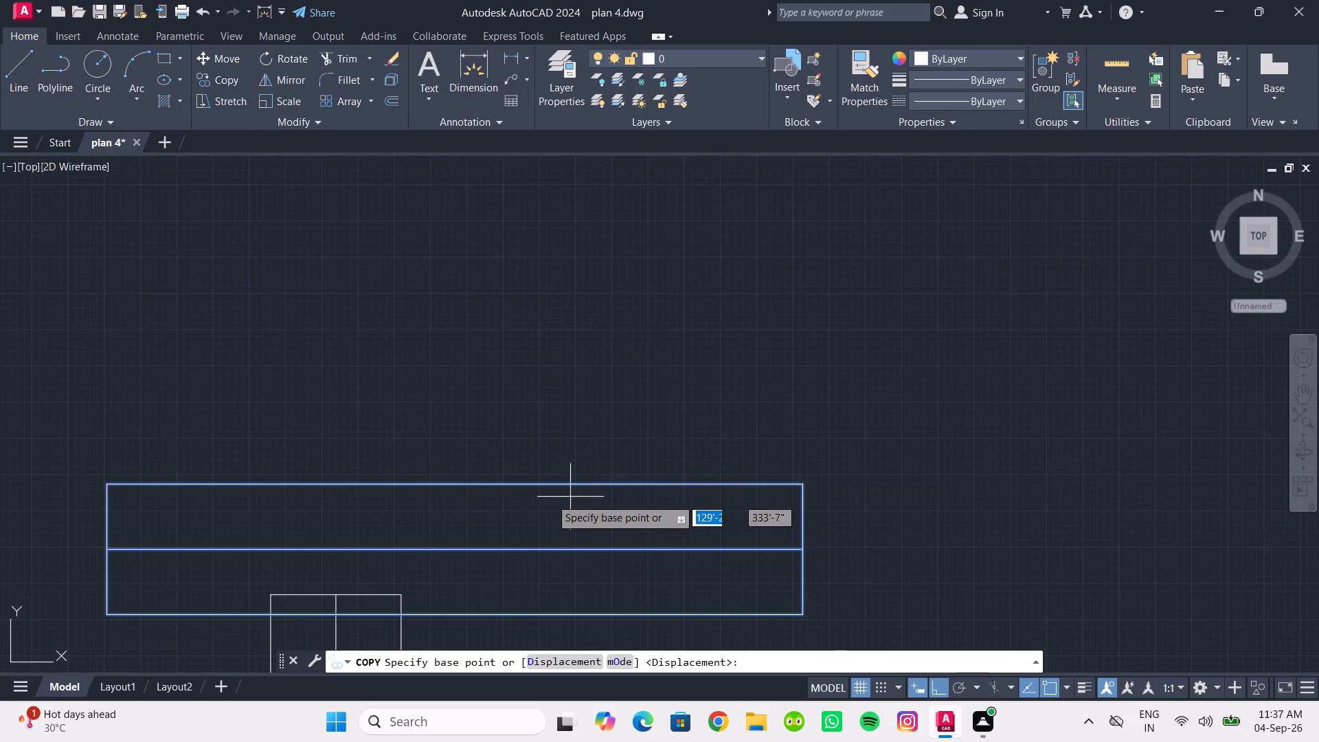
pyautogui.click(456, 484)
pyautogui.scroll(-3, 449, 492)
pyautogui.moveTo(449, 494); pyautogui.dragTo(574, 374, button='middle')
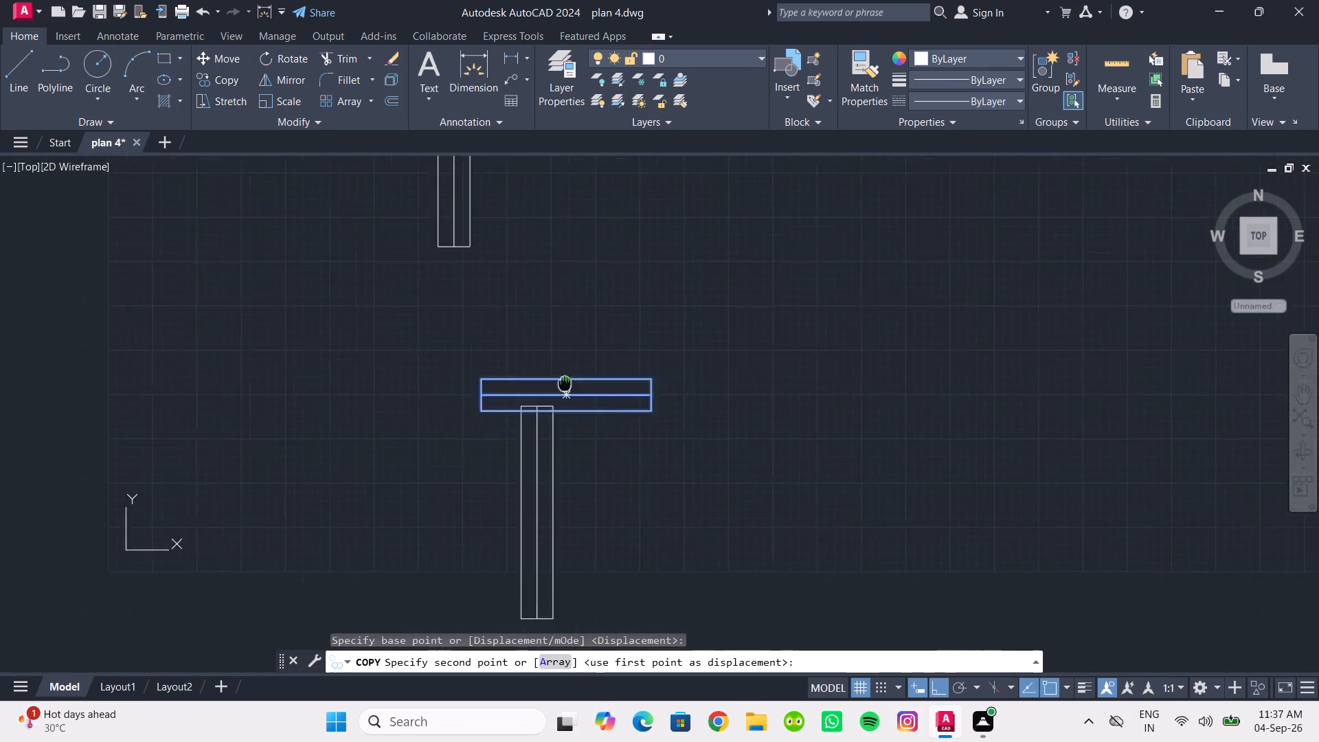
pyautogui.moveTo(574, 374); pyautogui.dragTo(606, 349, button='middle')
pyautogui.scroll(-2, 501, 433)
pyautogui.moveTo(497, 439); pyautogui.dragTo(588, 312, button='middle')
pyautogui.scroll(-5, 473, 439)
pyautogui.moveTo(461, 464); pyautogui.dragTo(576, 414, button='middle')
pyautogui.scroll(5, 525, 461)
pyautogui.scroll(3, 580, 463)
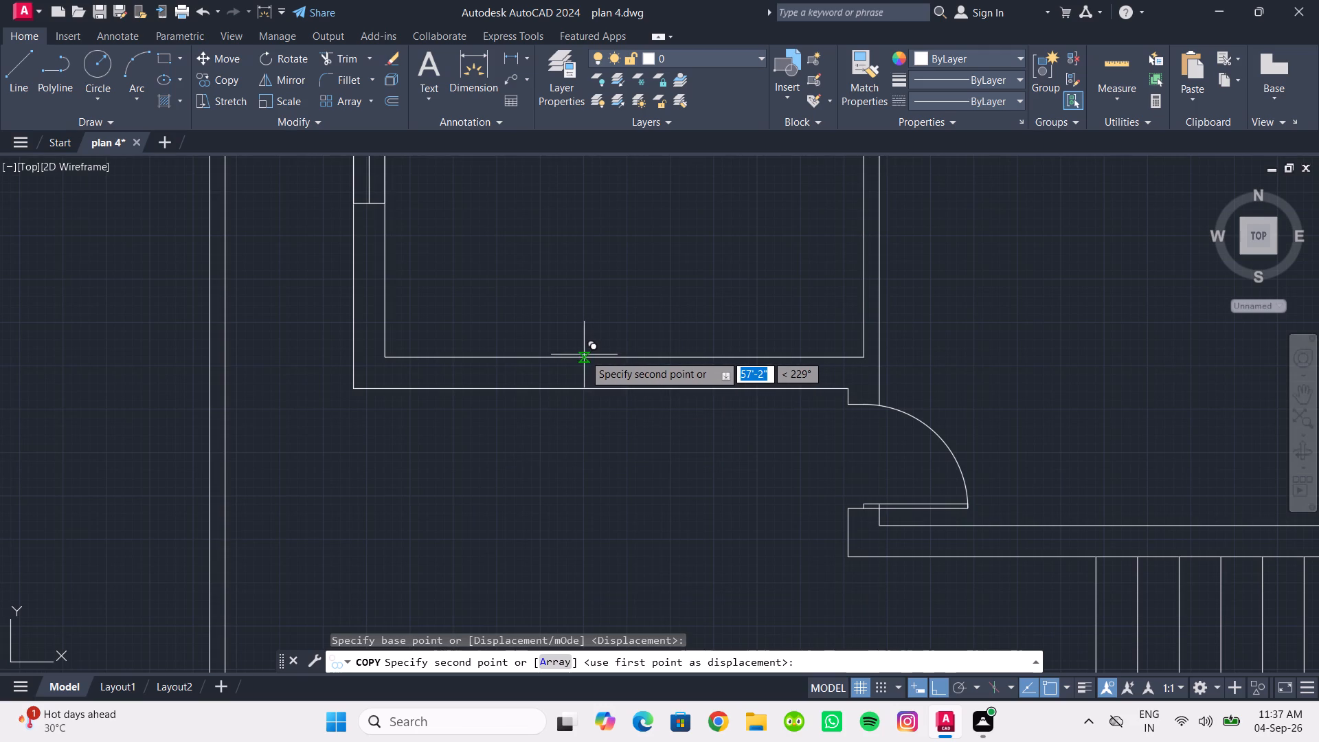
pyautogui.click(623, 357)
# Place a second copy of the horizontal window in the wall between the southeast room and the staircase.
pyautogui.scroll(-2, 676, 460)
pyautogui.moveTo(673, 463); pyautogui.dragTo(363, 426, button='middle')
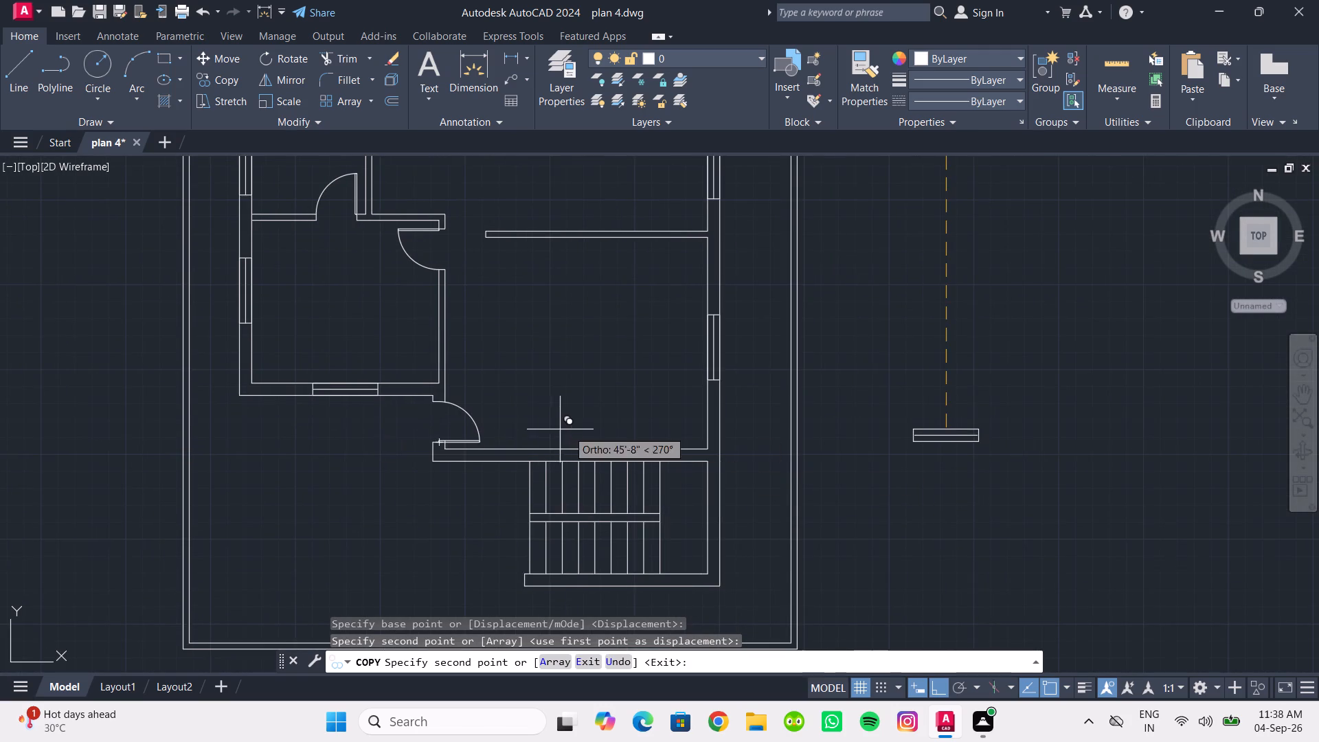
pyautogui.scroll(1, 591, 436)
pyautogui.click(563, 456)
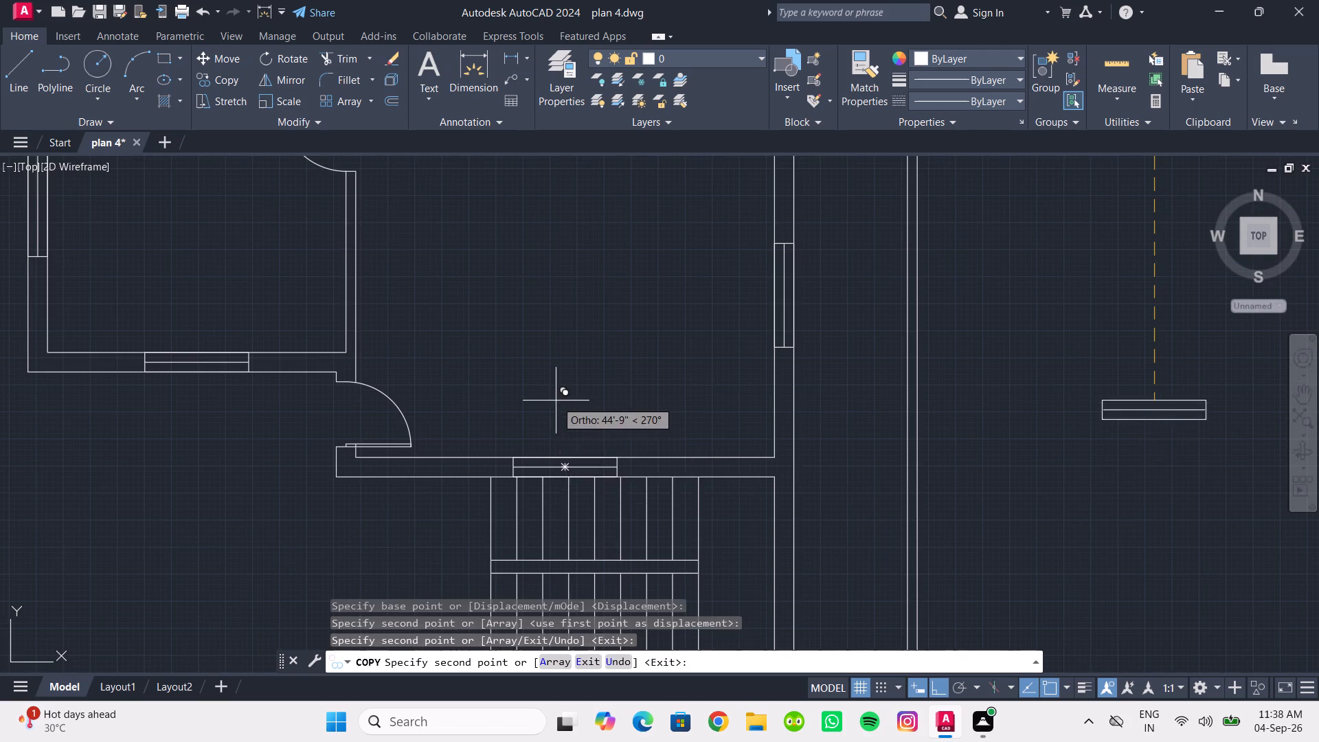
pyautogui.scroll(-2, 556, 401)
pyautogui.press('Escape')
# Delete all the leftover source window symbols above the plan.
pyautogui.scroll(-2, 572, 384)
pyautogui.moveTo(572, 384); pyautogui.dragTo(574, 505, button='middle')
pyautogui.scroll(1, 573, 506)
pyautogui.moveTo(572, 504); pyautogui.dragTo(504, 516, button='middle')
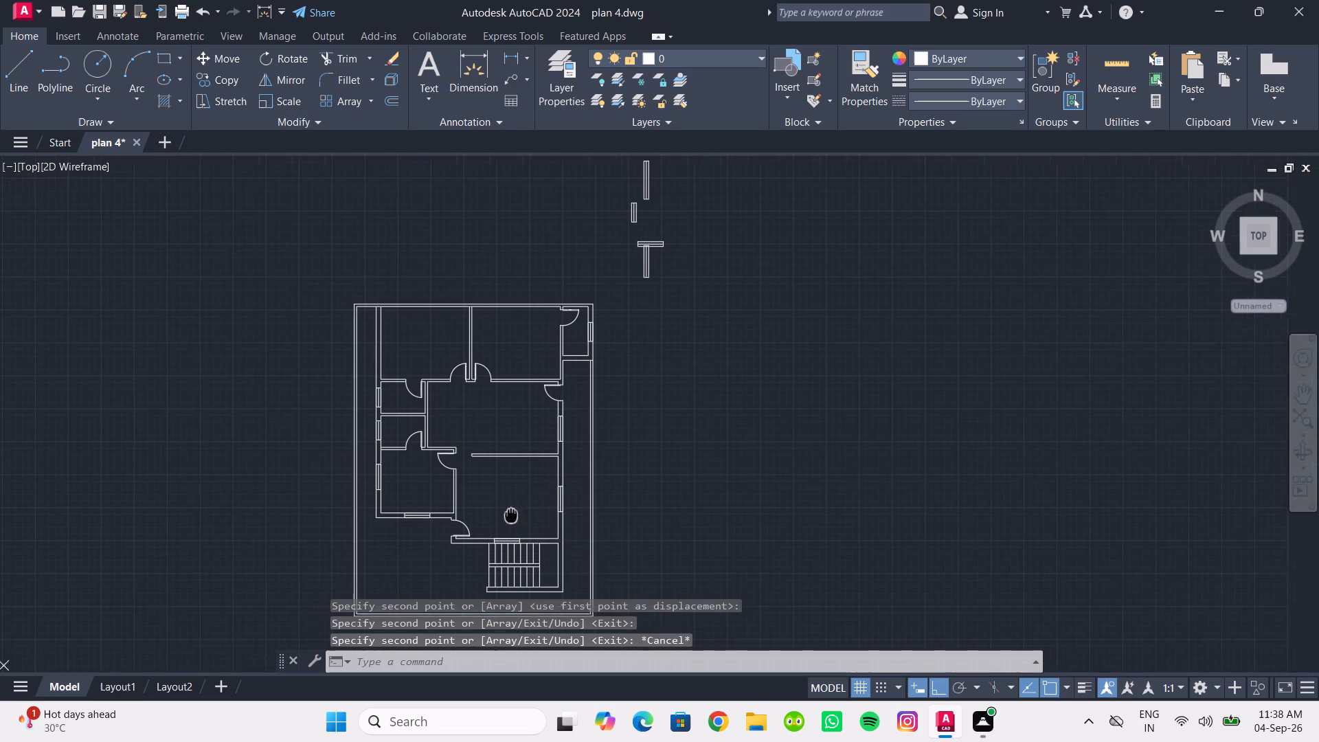
pyautogui.moveTo(504, 516); pyautogui.dragTo(503, 516, button='middle')
pyautogui.moveTo(606, 300); pyautogui.dragTo(565, 392, button='middle')
pyautogui.click(565, 223)
pyautogui.click(655, 412)
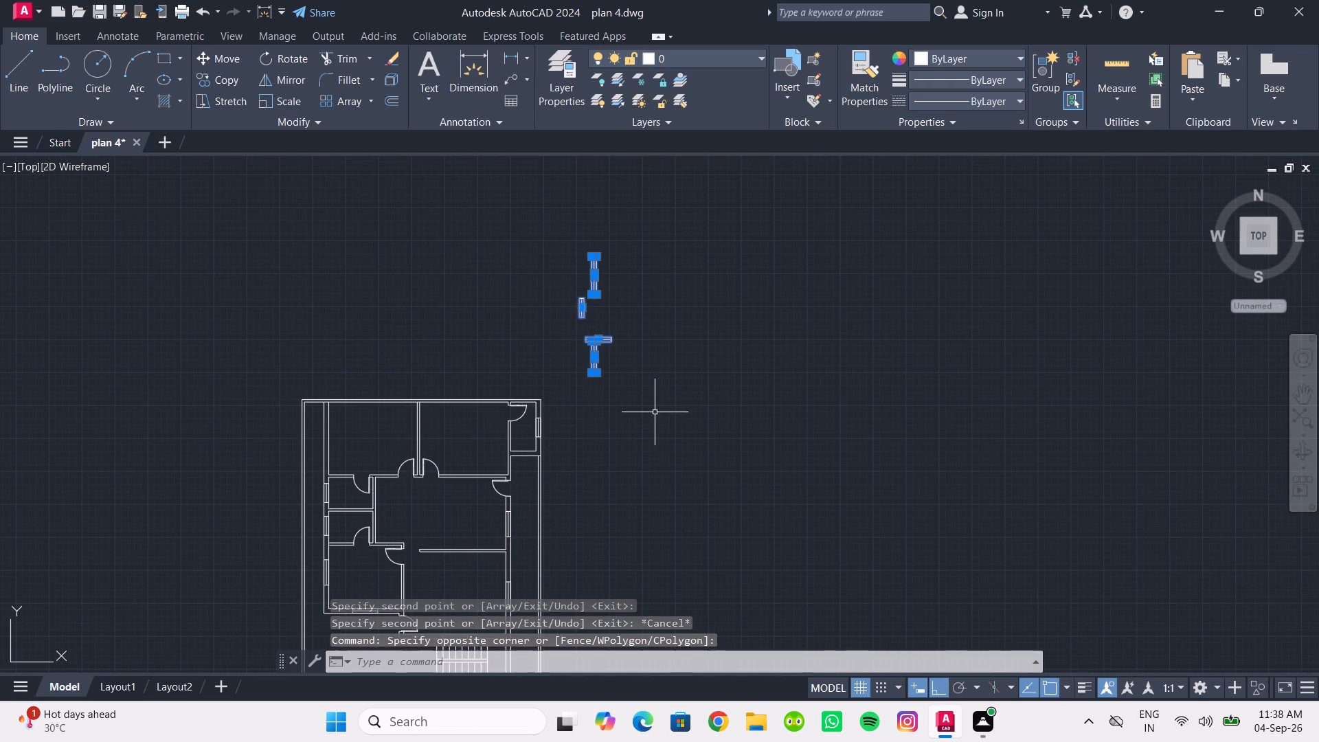
pyautogui.press('Delete')
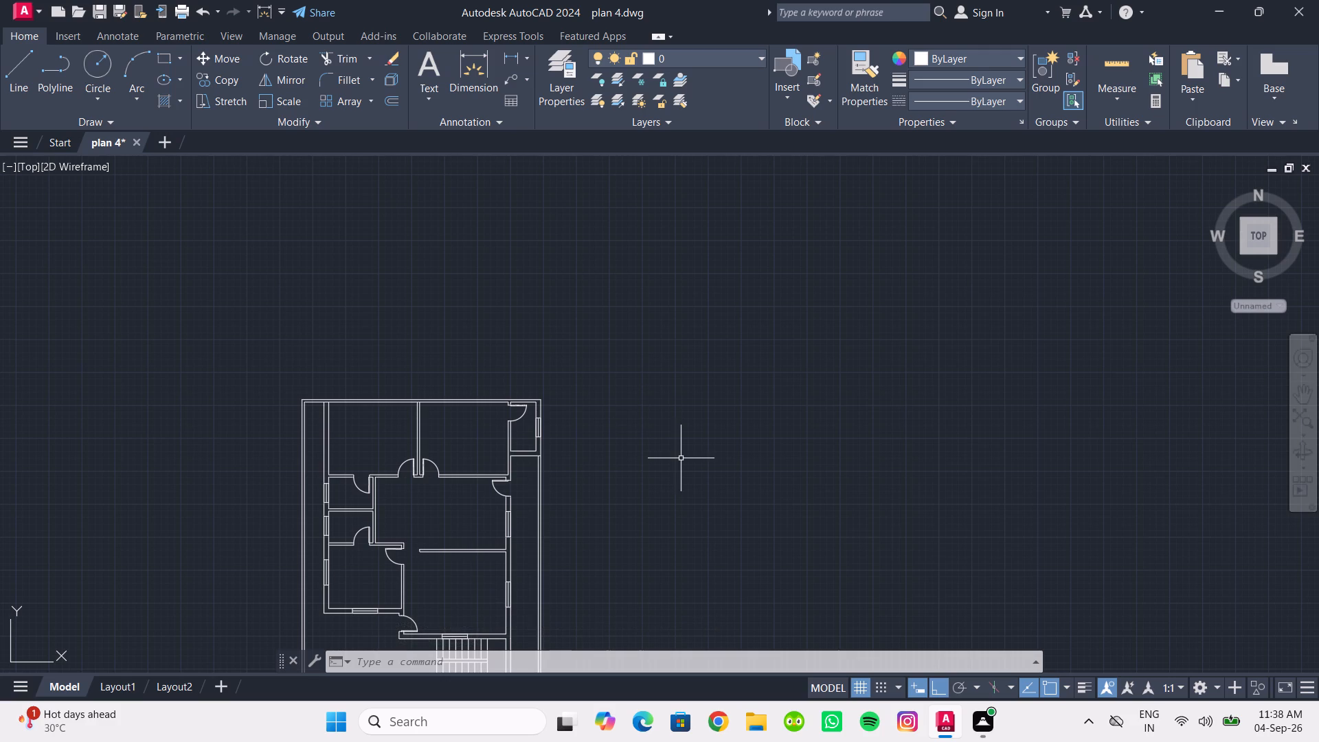
# Insert the Bed - Queen block from the DesignCenter's Home - Space Planner blocks into the empty area west of the plan.
pyautogui.moveTo(676, 480); pyautogui.dragTo(729, 333, button='middle')
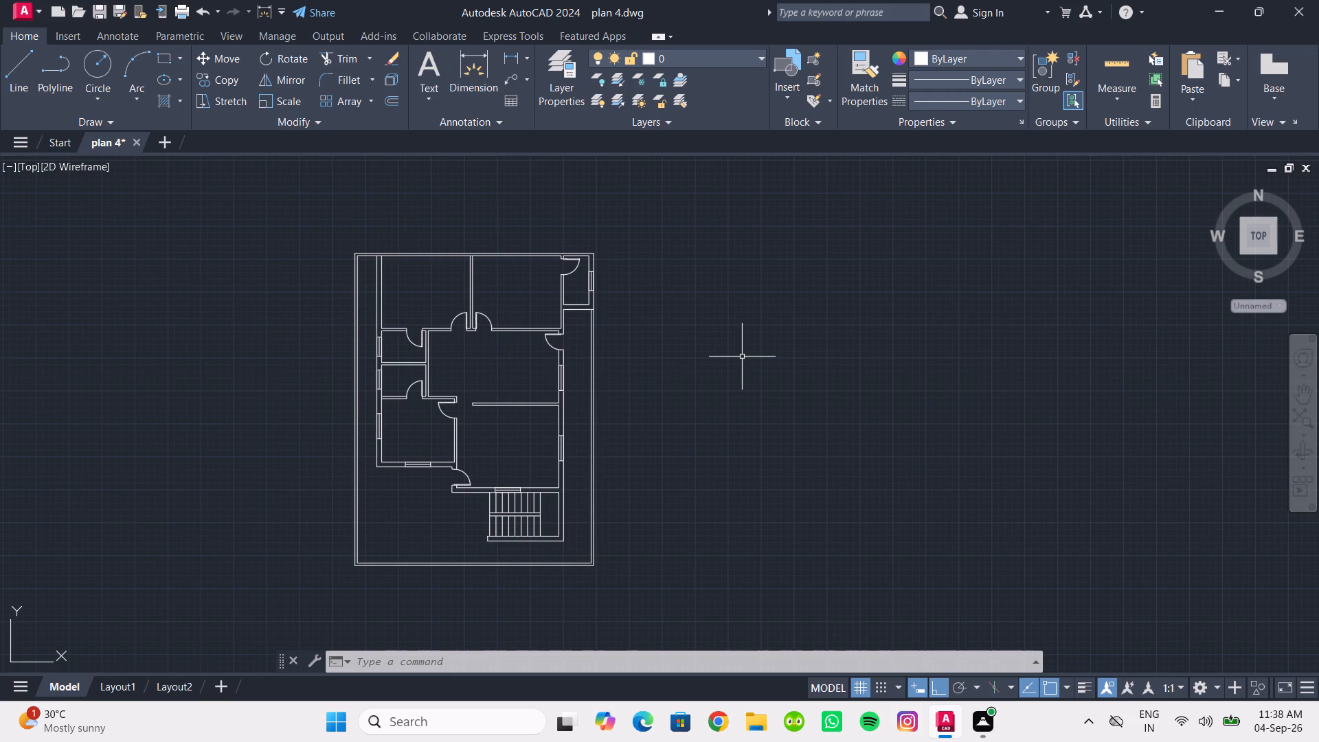
pyautogui.hotkey('ctrl', '2')
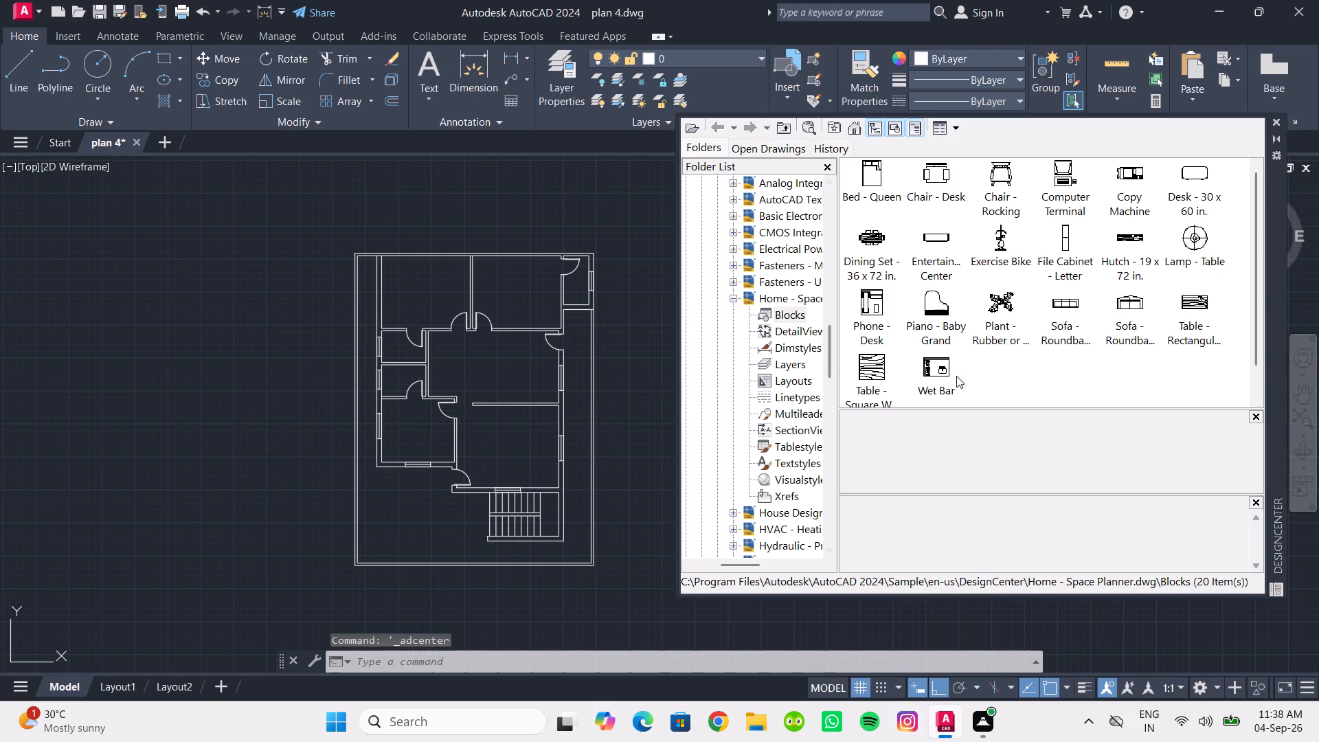
pyautogui.click(861, 177)
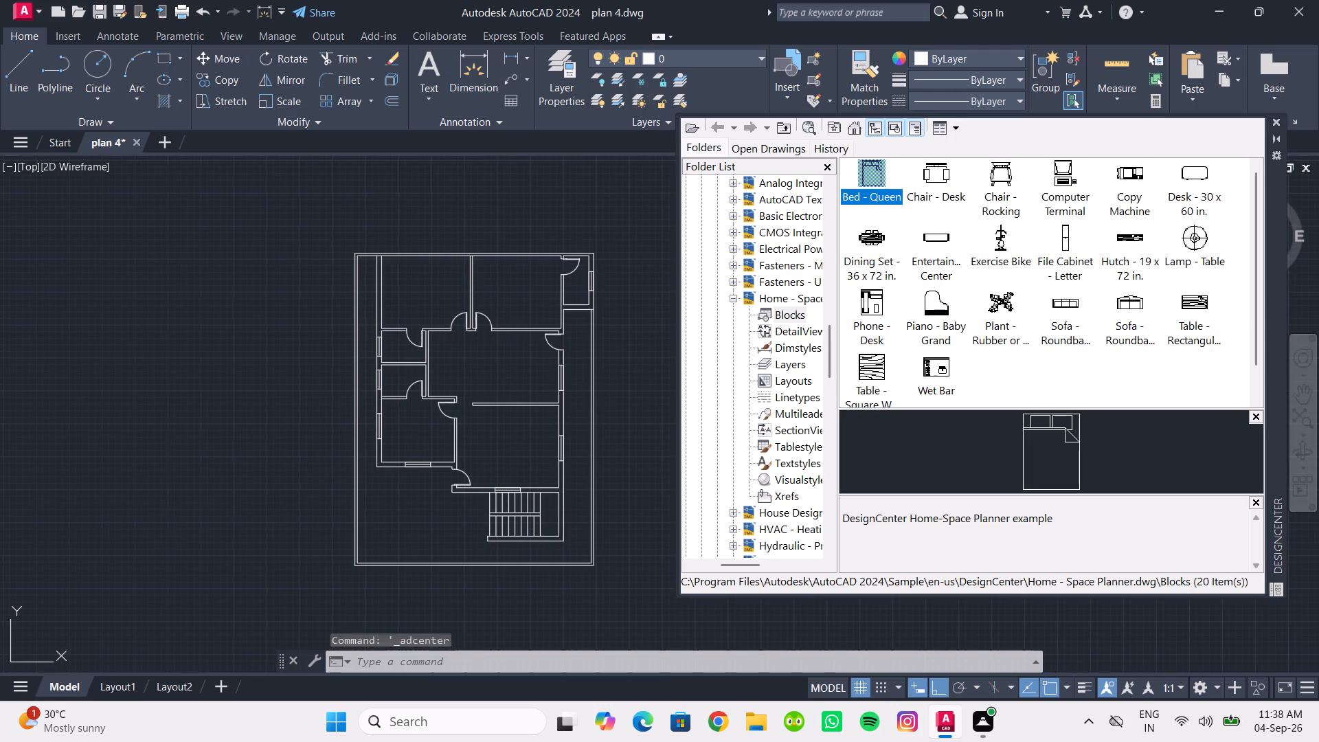
pyautogui.click(244, 279)
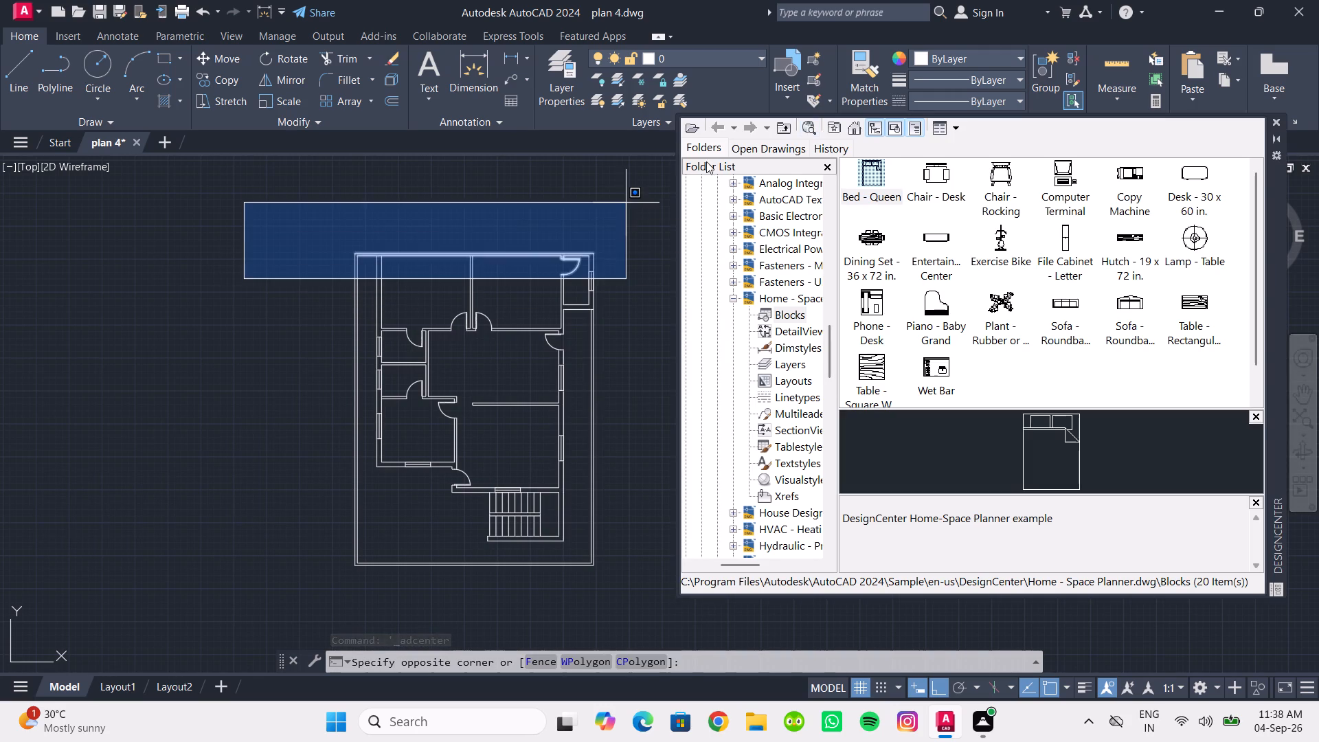
pyautogui.click(159, 221)
pyautogui.moveTo(877, 177); pyautogui.dragTo(253, 271)
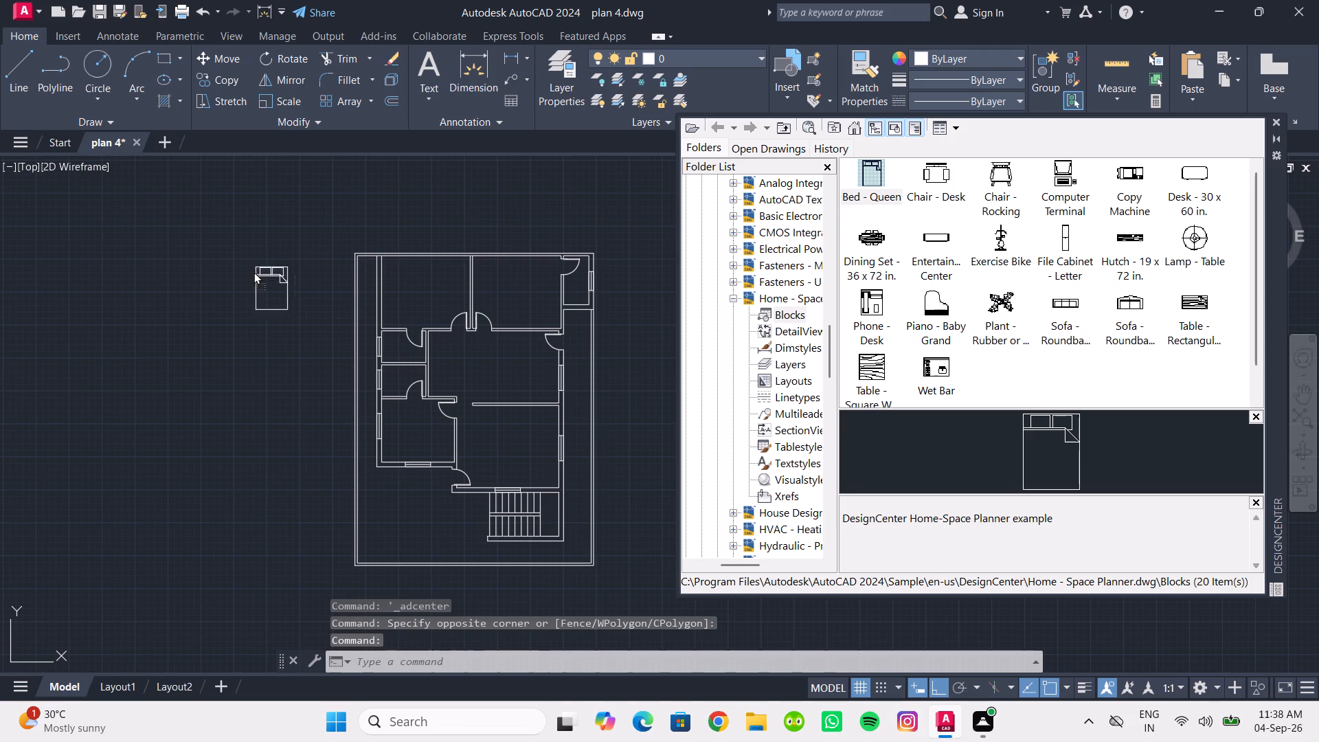
pyautogui.moveTo(253, 271); pyautogui.dragTo(250, 277)
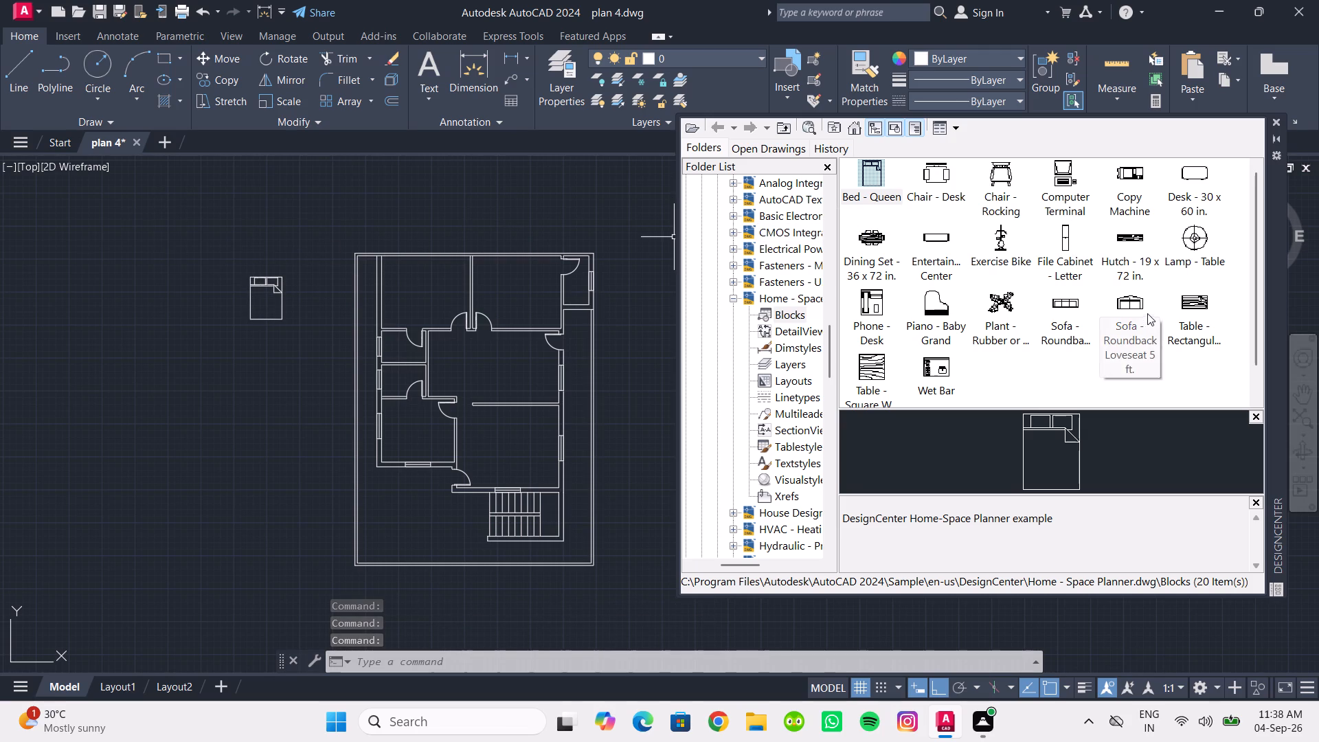
# Insert the three-seat roundback sofa, Chair - Desk and Sofa - Roundback Loveseat 5 ft. blocks above the plan.
pyautogui.moveTo(1066, 305); pyautogui.dragTo(532, 190)
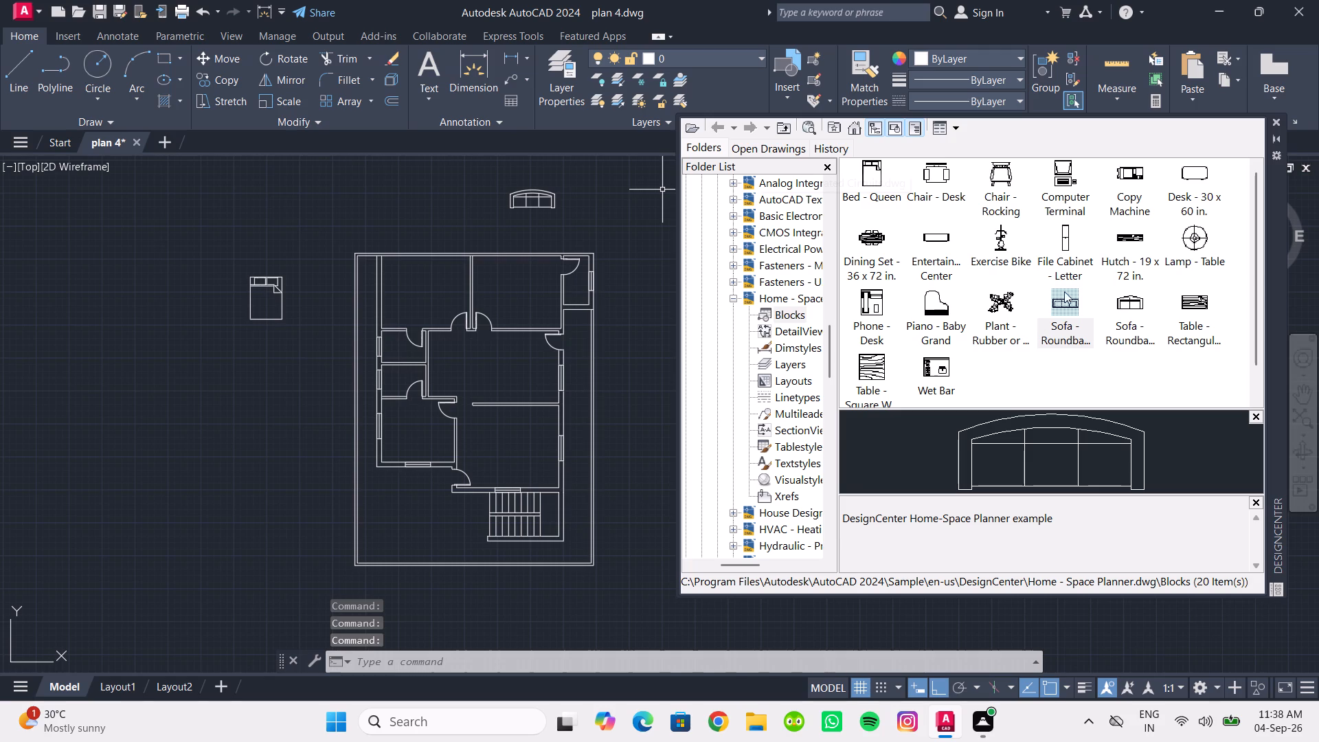
pyautogui.moveTo(947, 182); pyautogui.dragTo(785, 191)
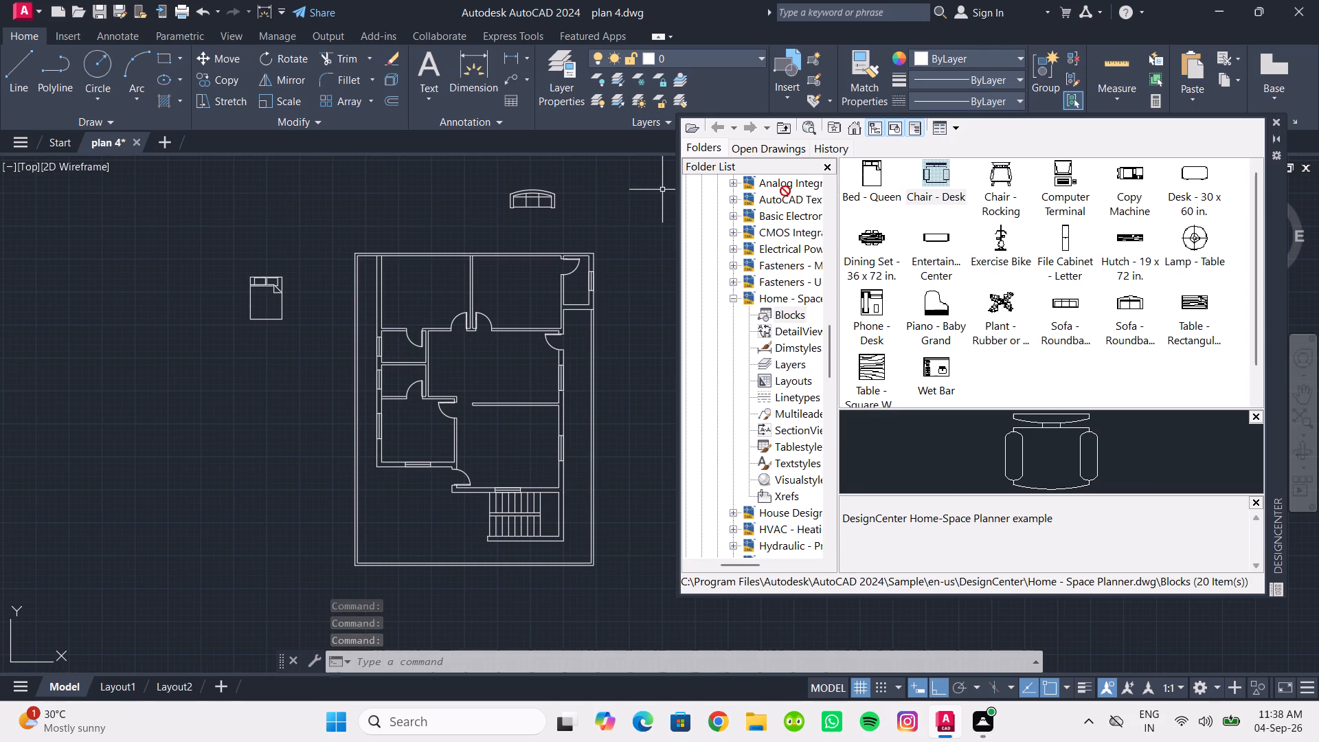
pyautogui.moveTo(785, 191); pyautogui.dragTo(592, 209)
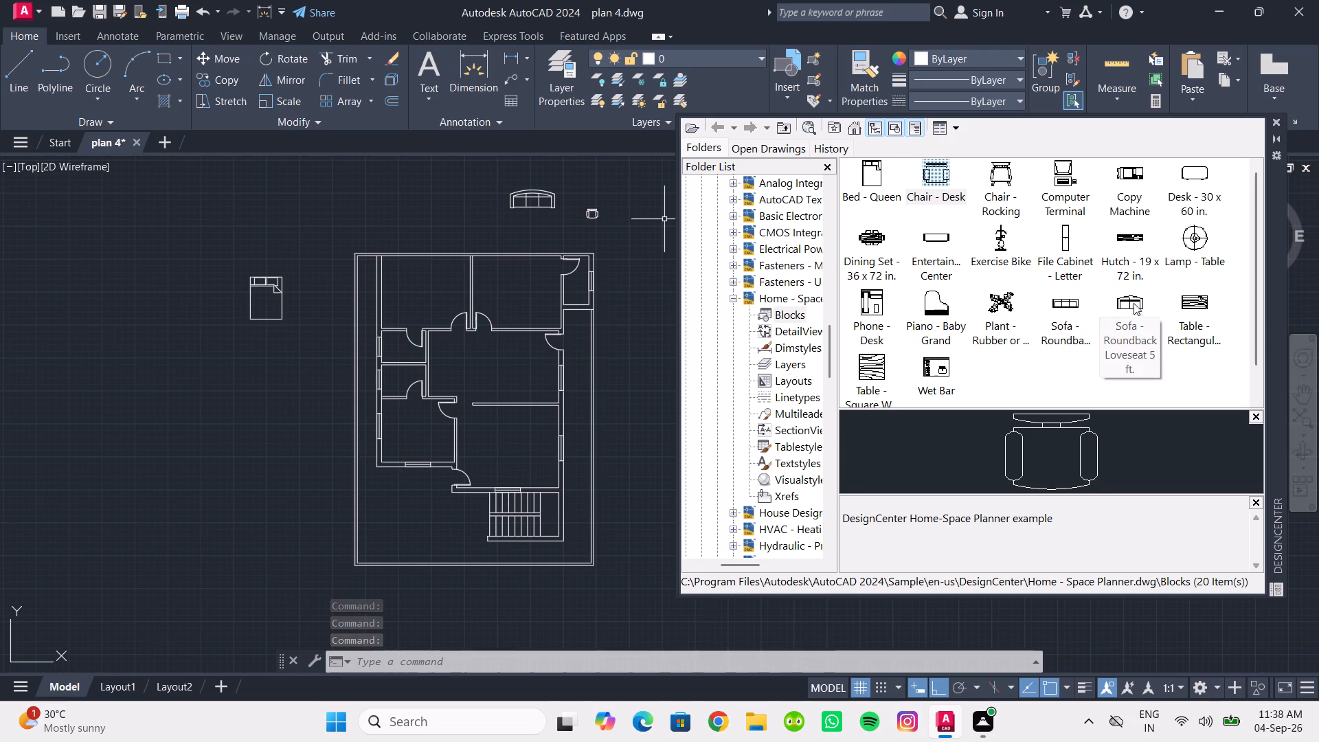
pyautogui.moveTo(1134, 300); pyautogui.dragTo(458, 183)
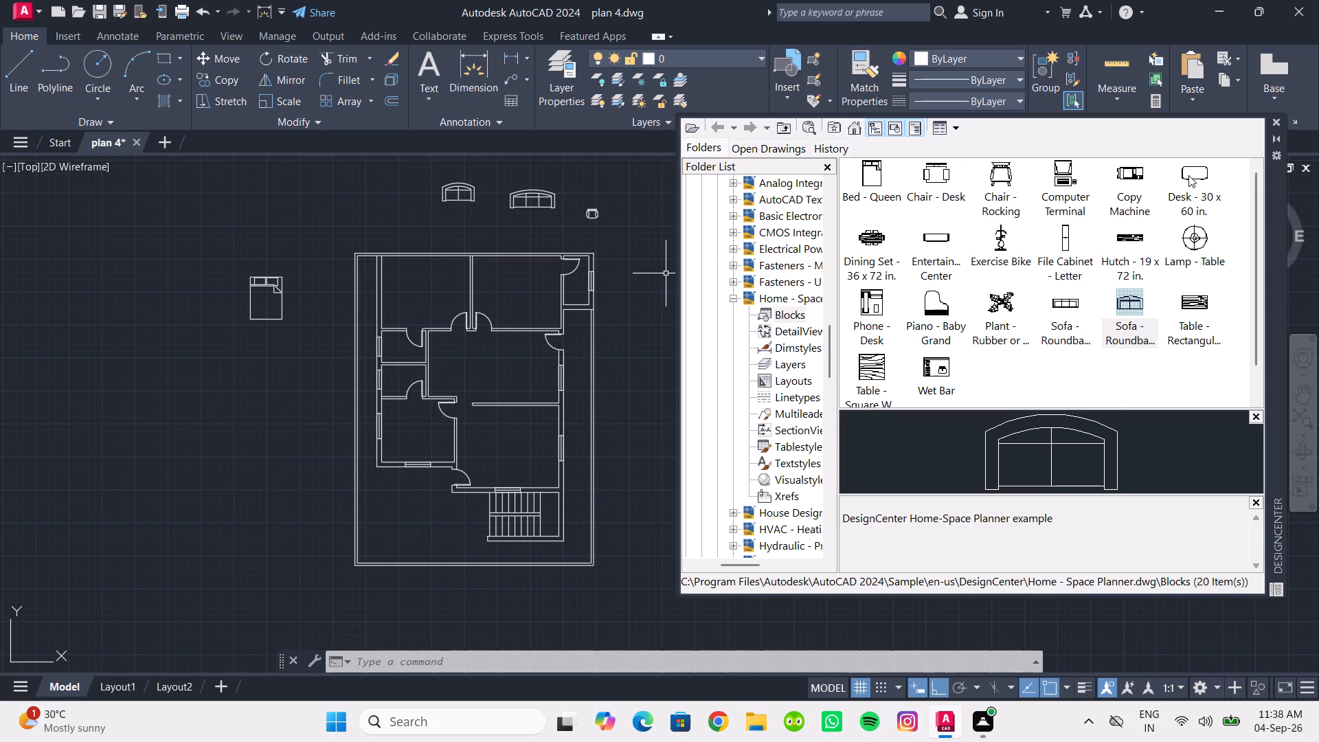
# Add the Desk - 30 x 60 in., Dining Set - 36 x 72 in., rectangular table and Copy Machine blocks around the plan's northwest corner.
pyautogui.moveTo(1188, 175); pyautogui.dragTo(392, 216)
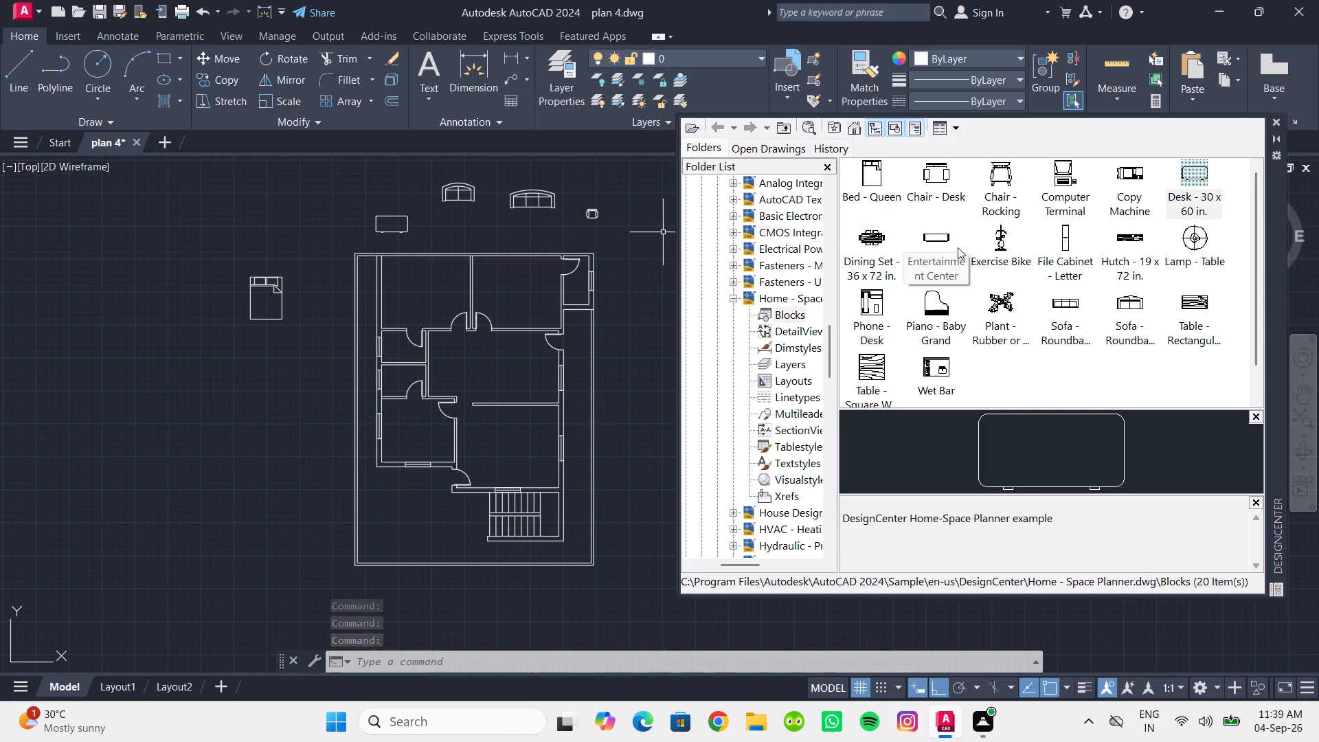
pyautogui.moveTo(870, 240); pyautogui.dragTo(349, 196)
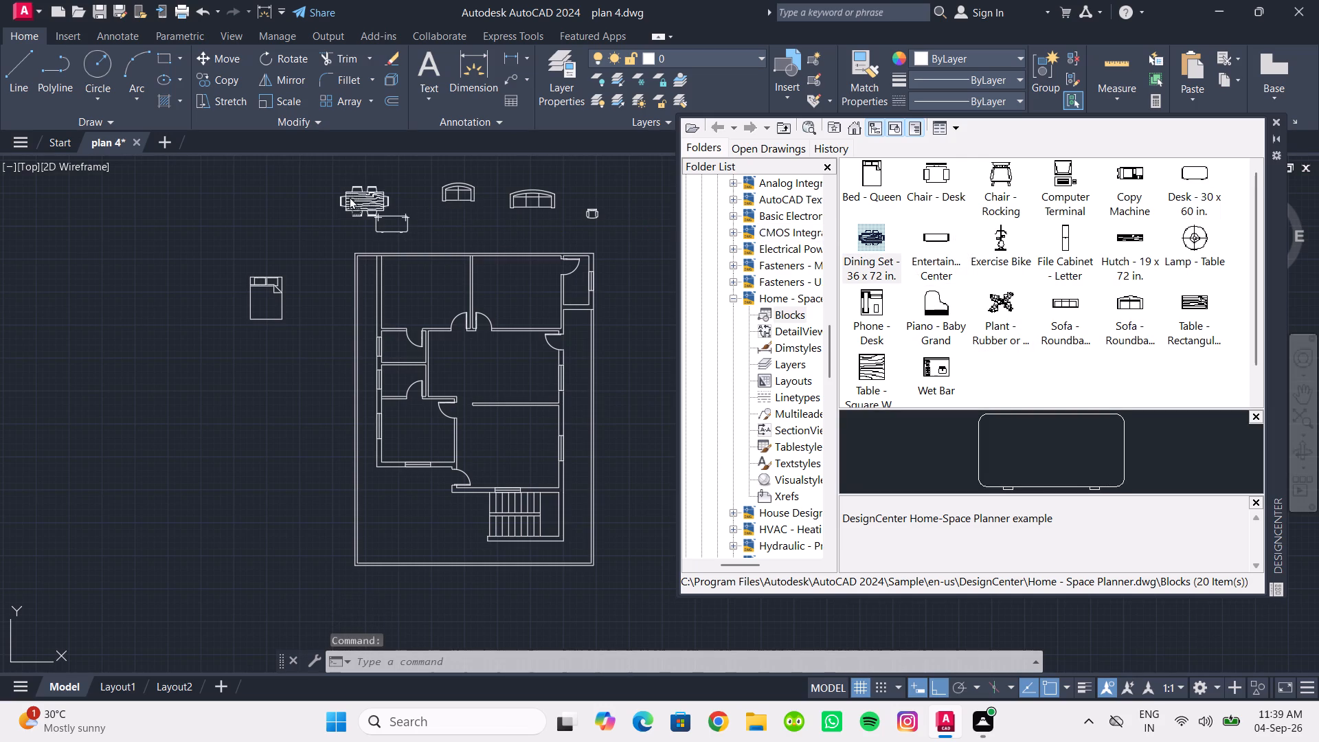
pyautogui.moveTo(349, 196); pyautogui.dragTo(320, 192)
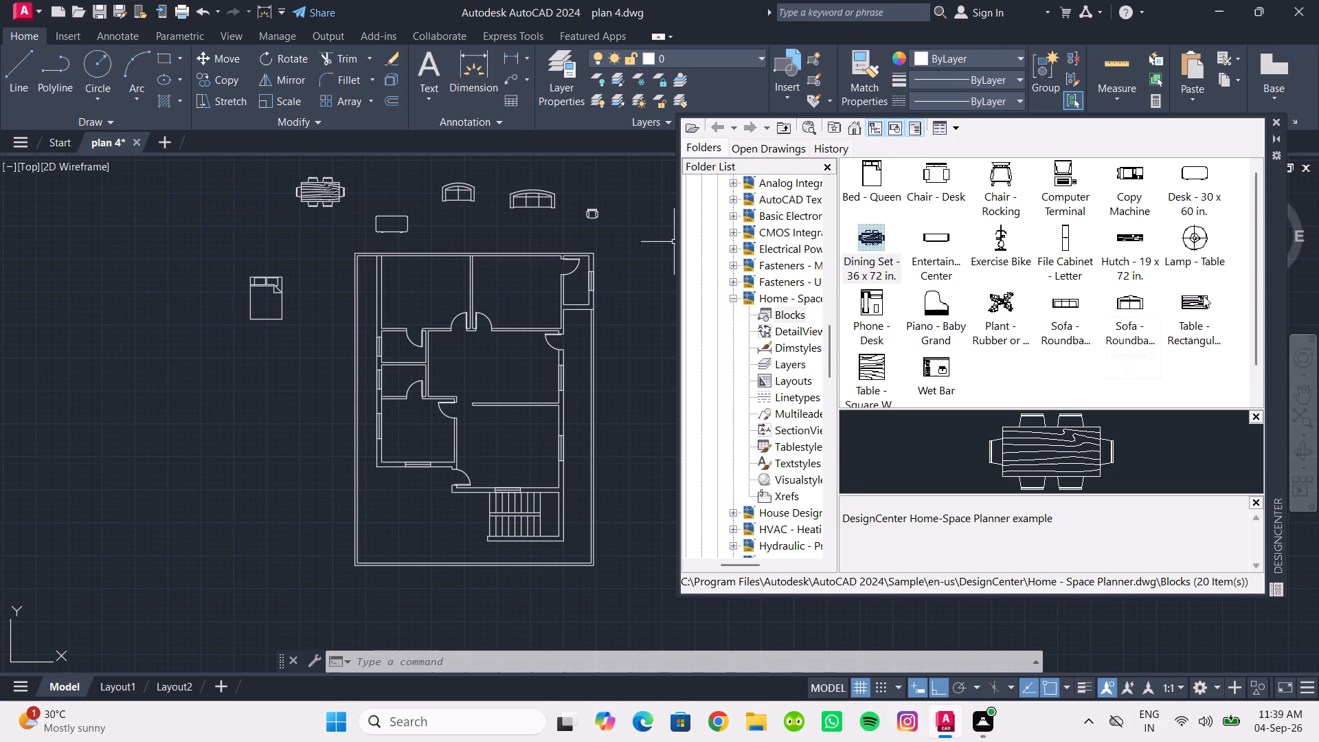
pyautogui.moveTo(1201, 300); pyautogui.dragTo(247, 231)
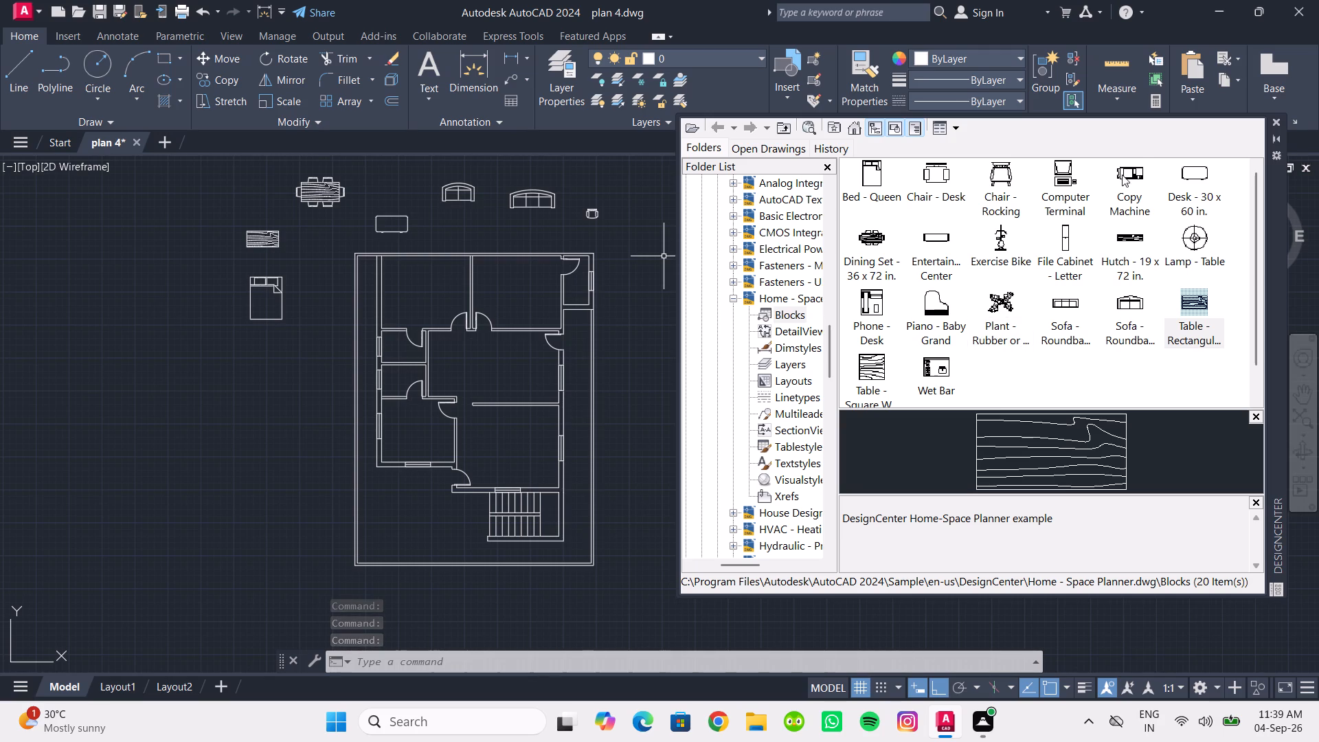
pyautogui.moveTo(1127, 172); pyautogui.dragTo(318, 234)
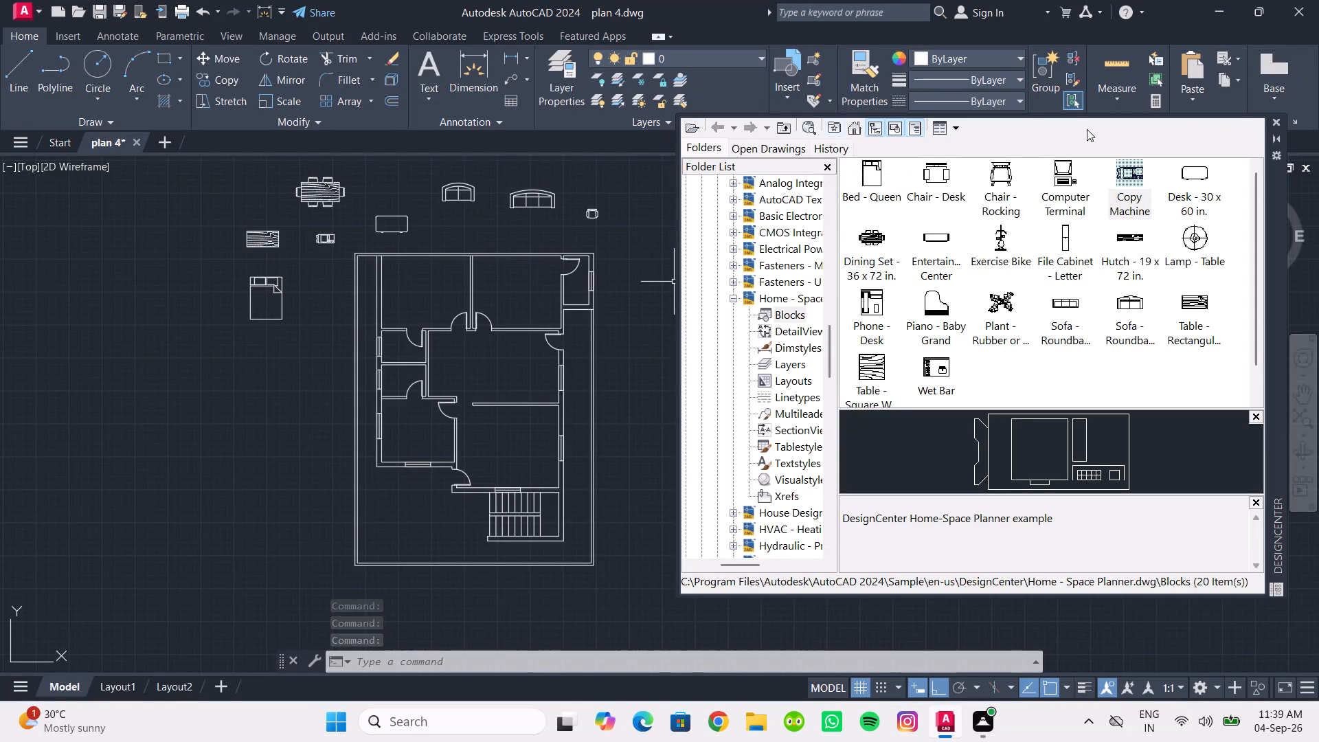
pyautogui.click(1274, 119)
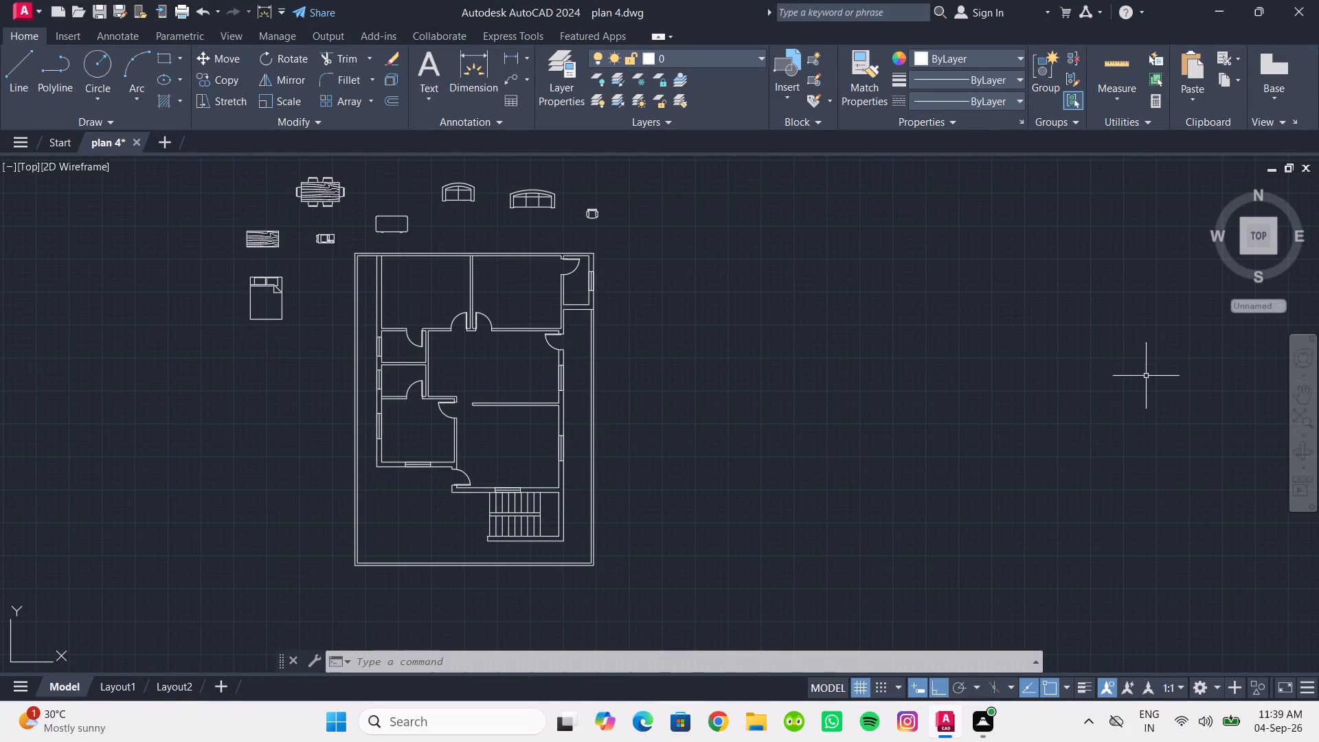
# Insert the imperial Vehicles and Toilet blocks from the architectural tool palette into the empty area east of the plan.
pyautogui.hotkey('ctrl', '3')
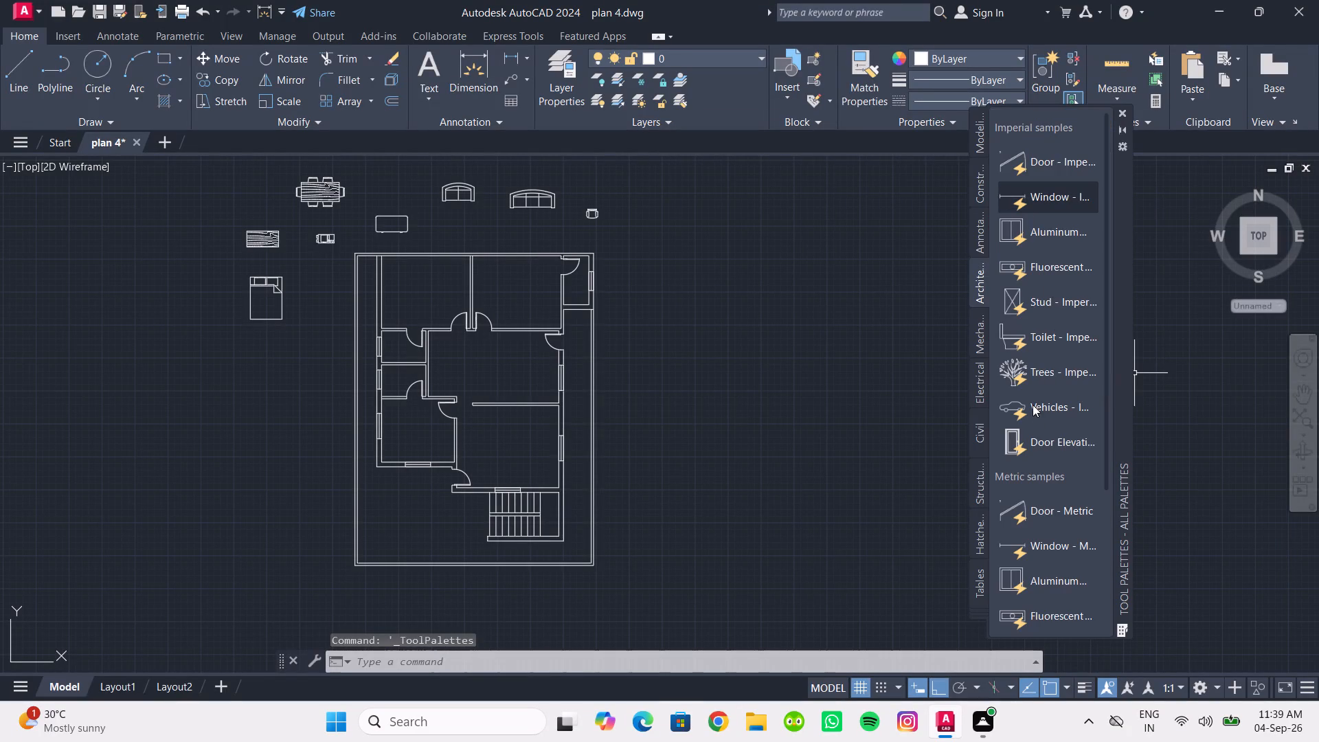
pyautogui.click(1033, 404)
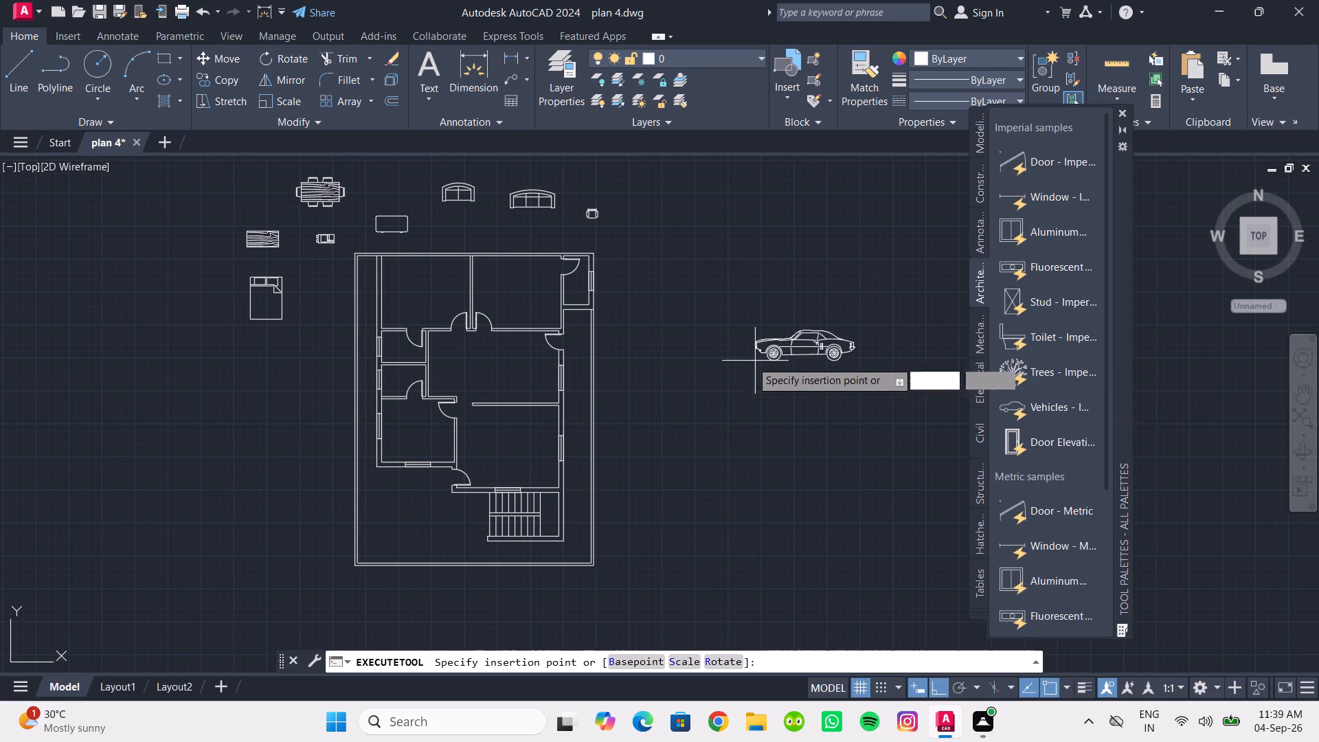
pyautogui.click(747, 361)
pyautogui.click(1074, 333)
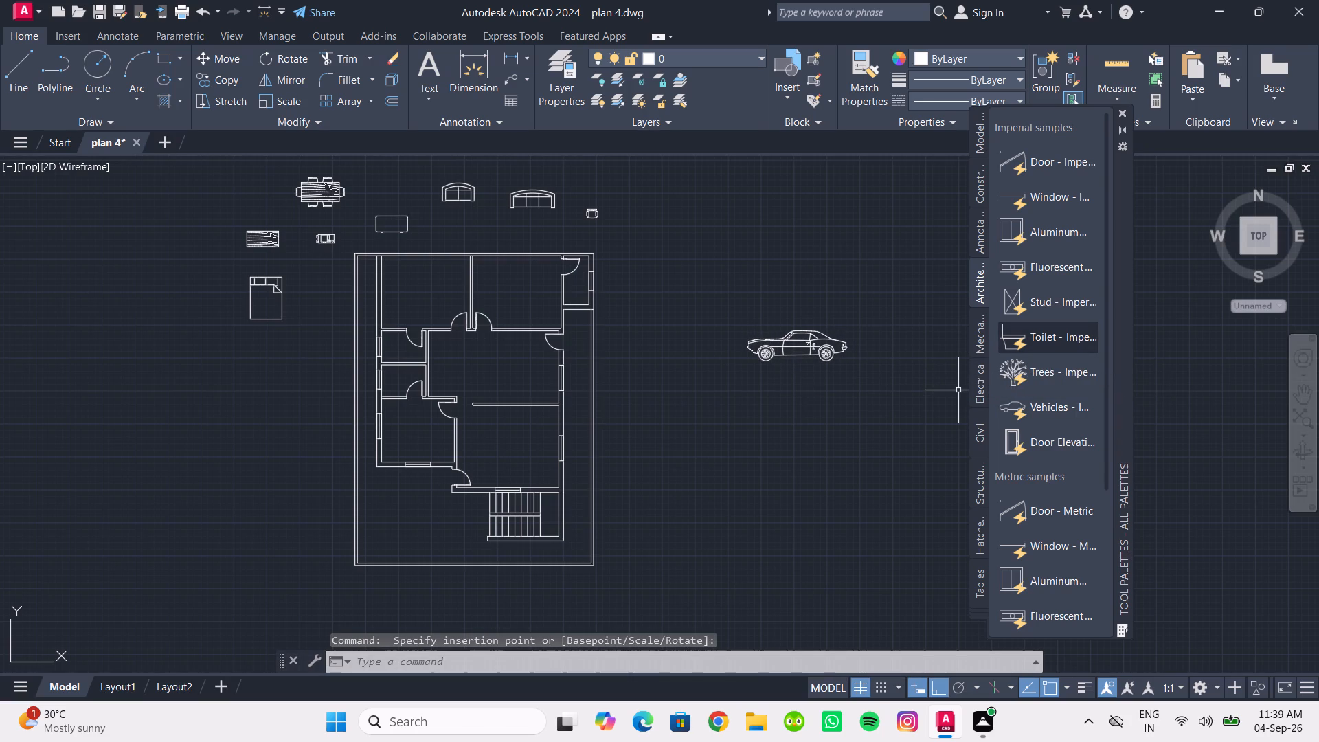
pyautogui.click(796, 398)
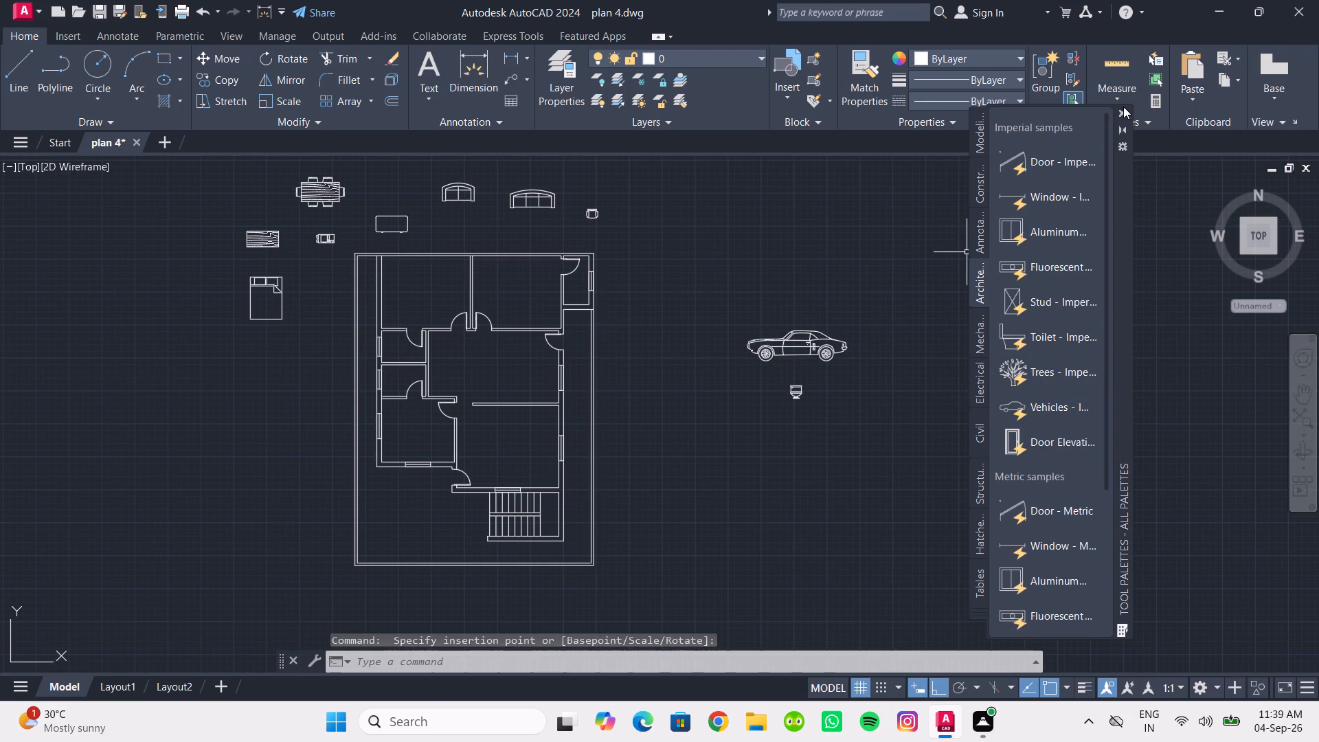
pyautogui.click(1123, 106)
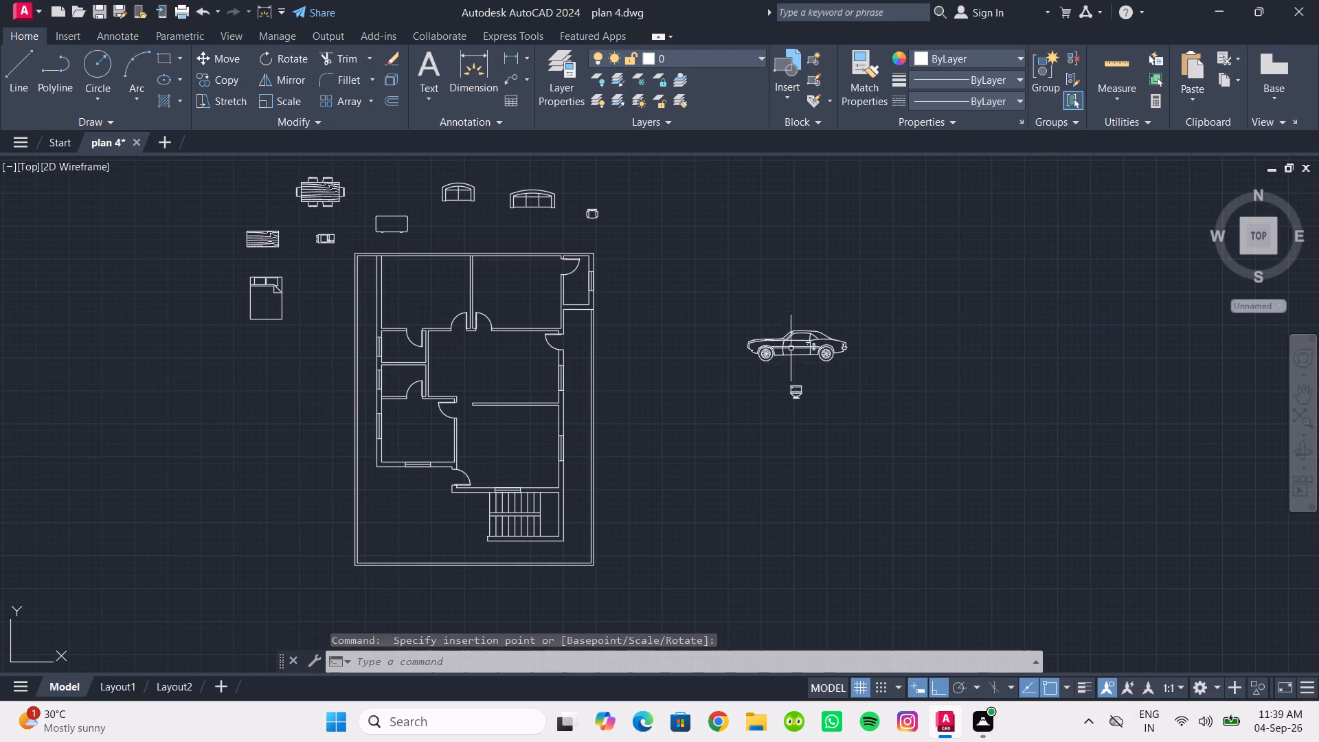
# Switch the car block to a top view, comparing Sports Car (Top) with Sedan (Top) and keeping Sedan (Top).
pyautogui.click(785, 343)
pyautogui.click(740, 370)
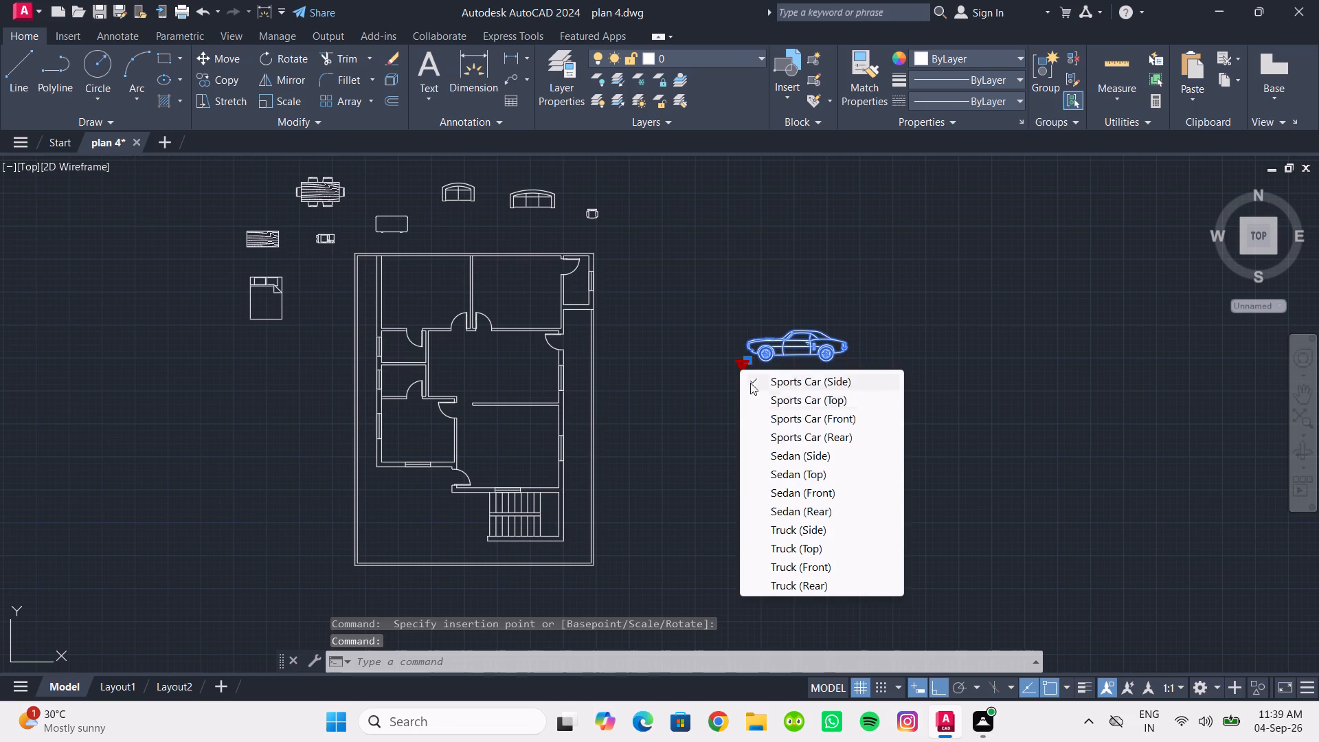
pyautogui.click(796, 474)
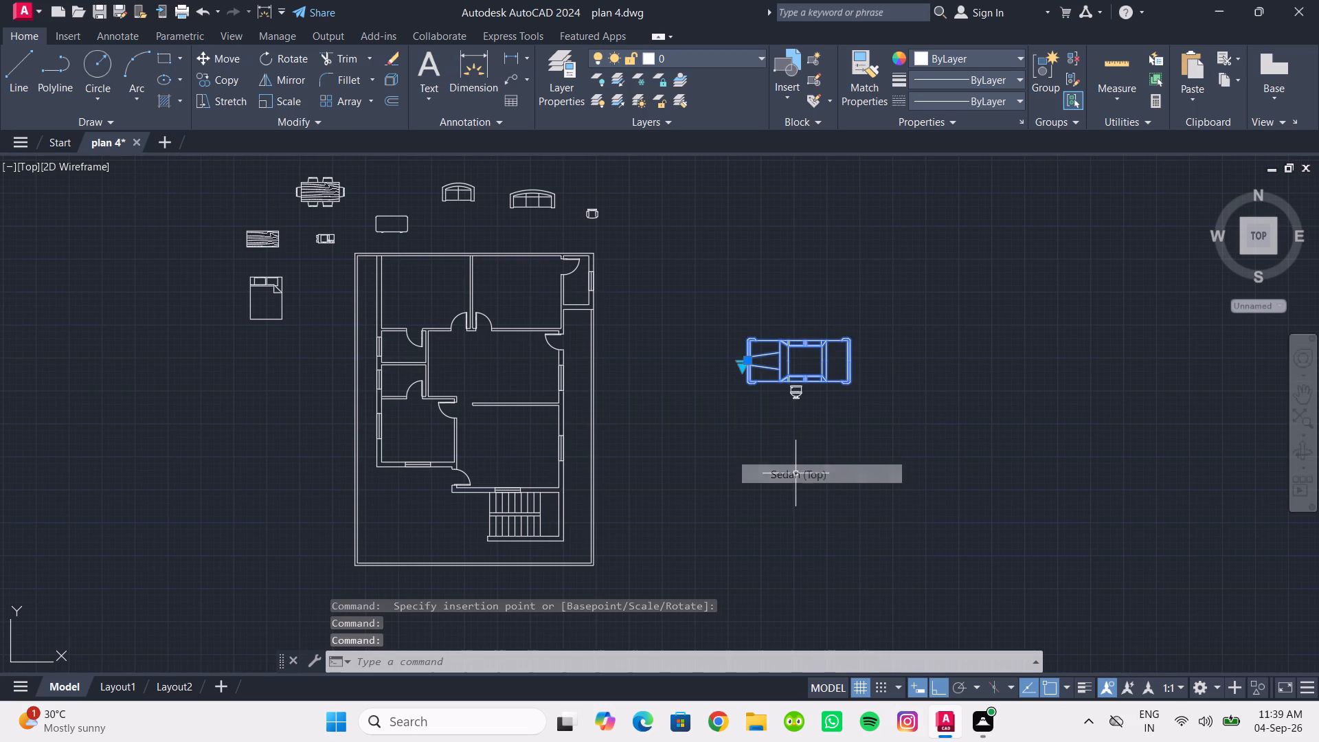
pyautogui.click(743, 367)
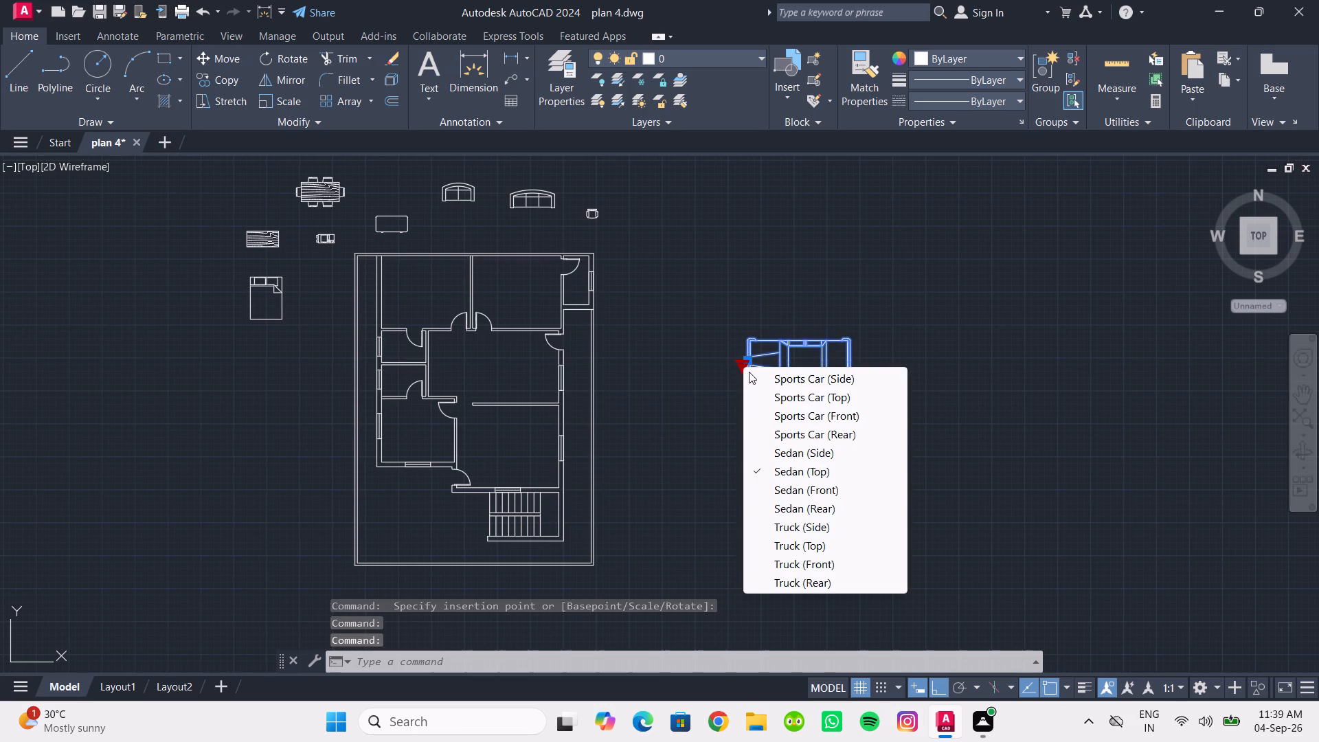
pyautogui.click(811, 398)
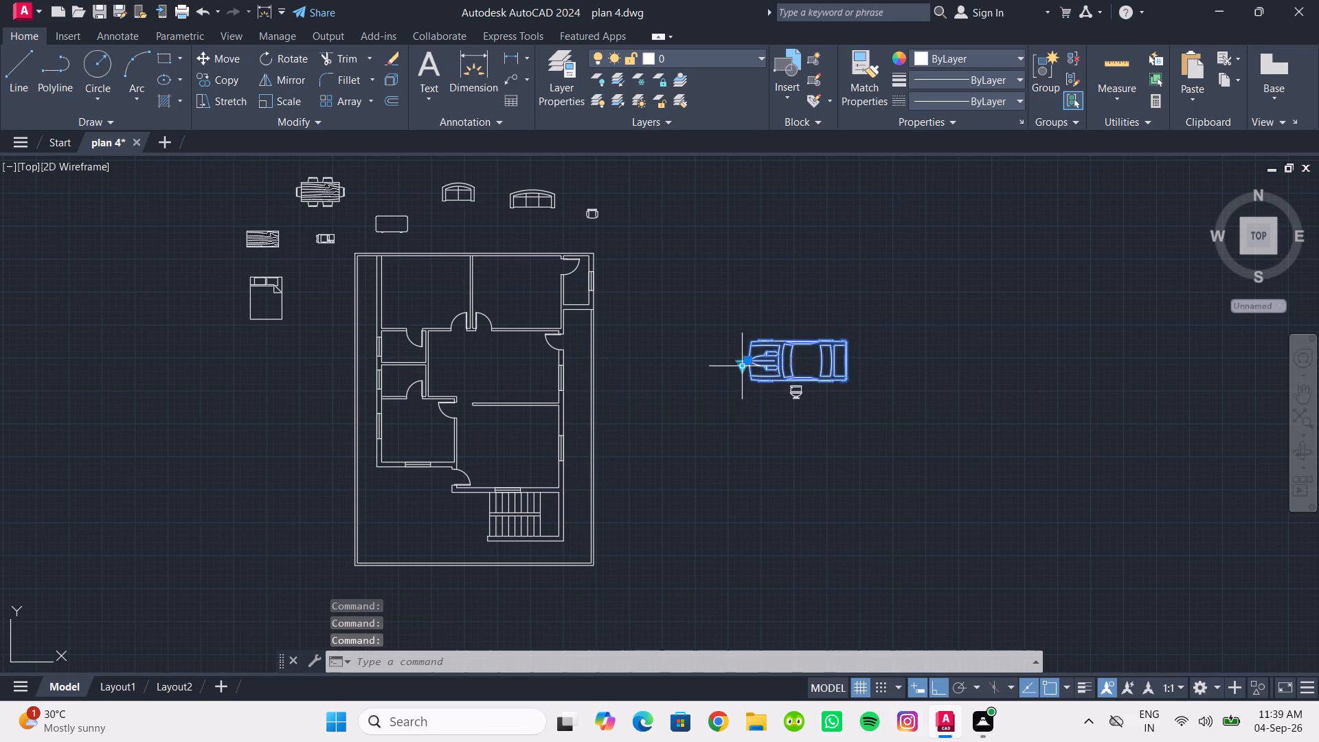
pyautogui.click(746, 370)
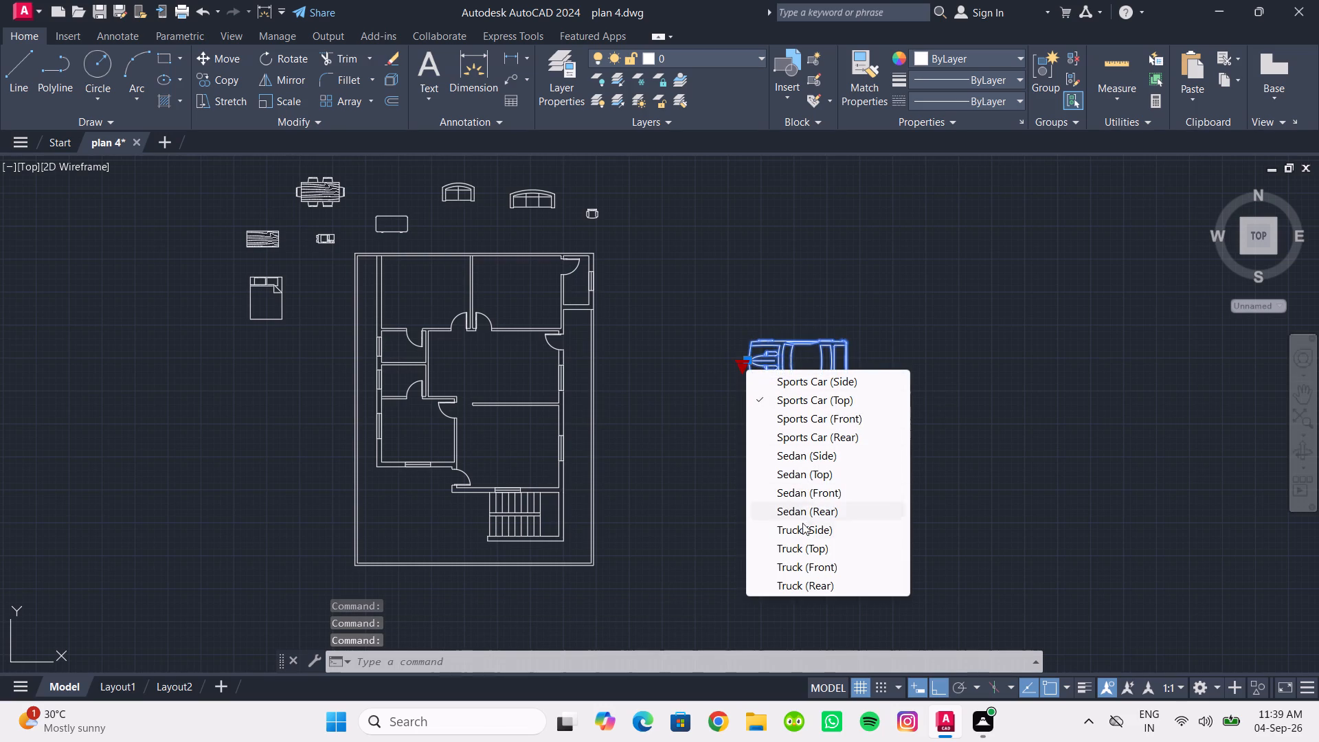
pyautogui.click(817, 480)
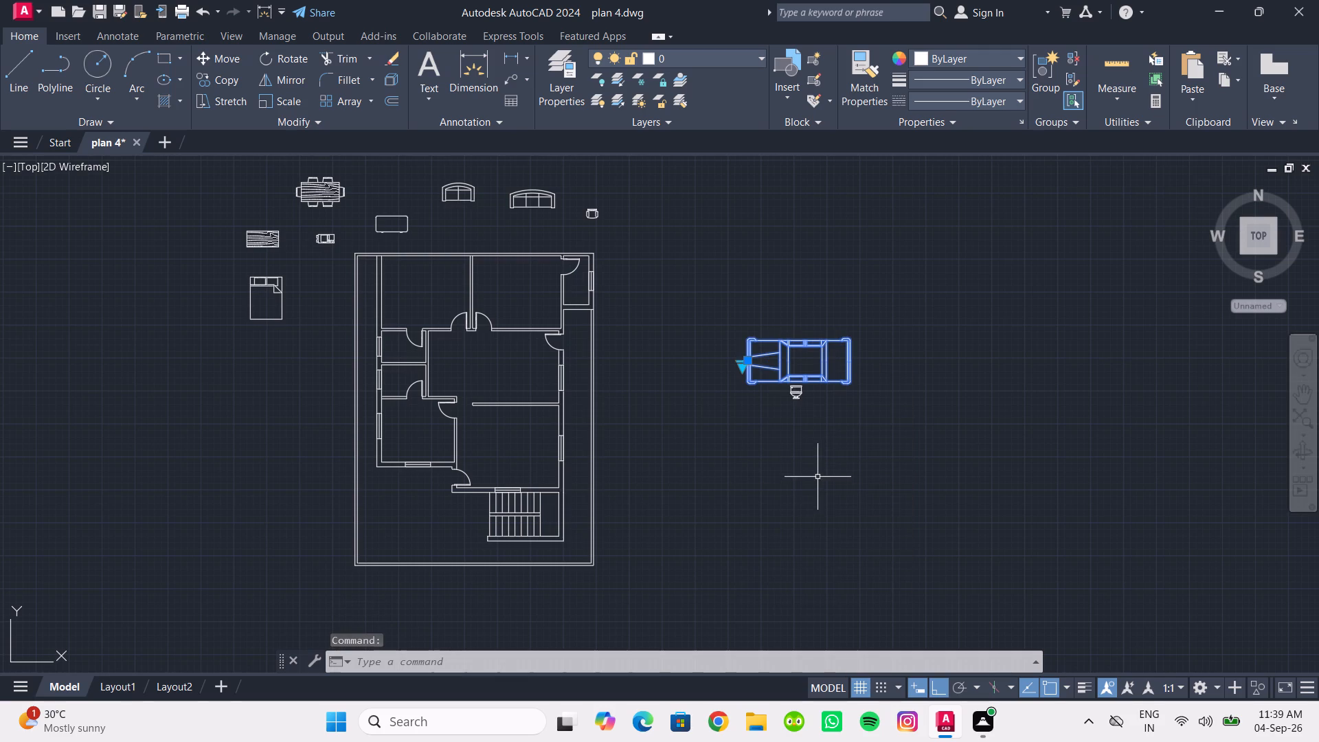
# Switch the toilet block below the car to the Elongated (Plan) view, trying Round (Front) first.
pyautogui.moveTo(821, 439); pyautogui.dragTo(763, 467, button='middle')
pyautogui.scroll(1, 714, 415)
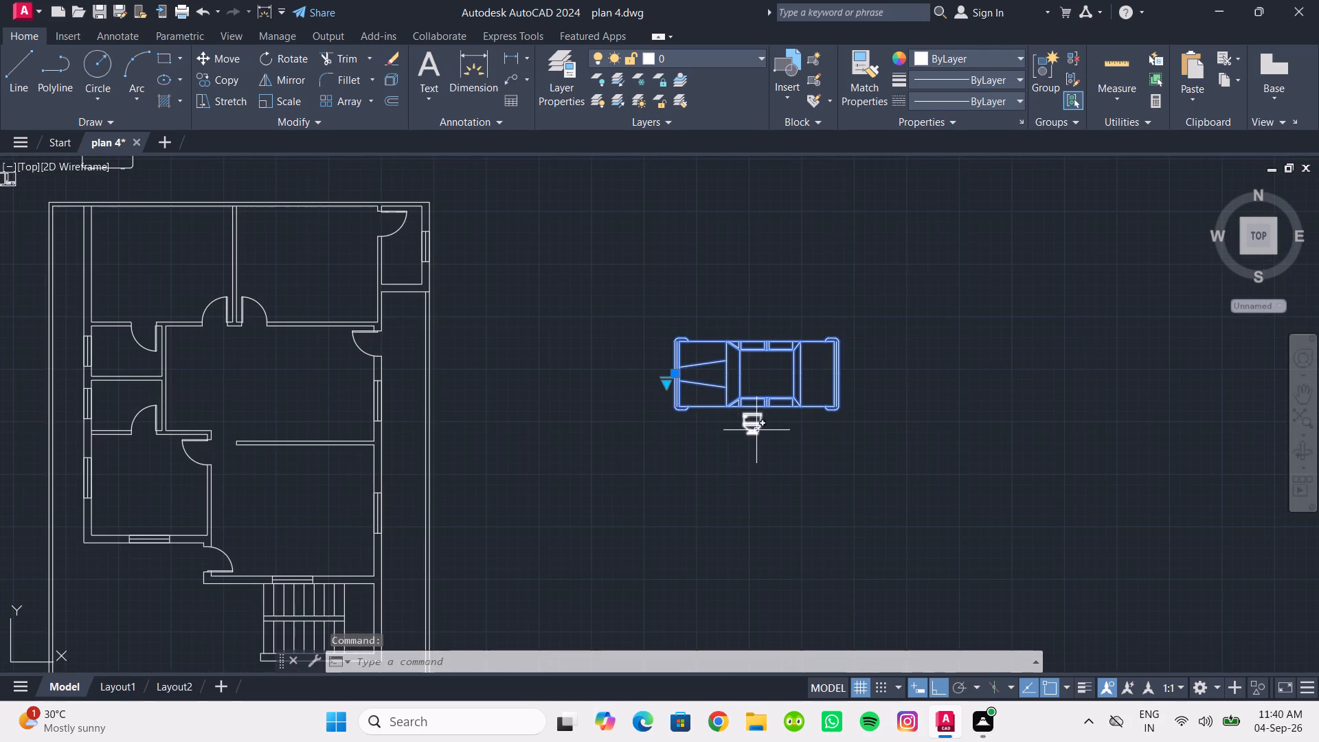
pyautogui.scroll(2, 756, 429)
pyautogui.click(753, 433)
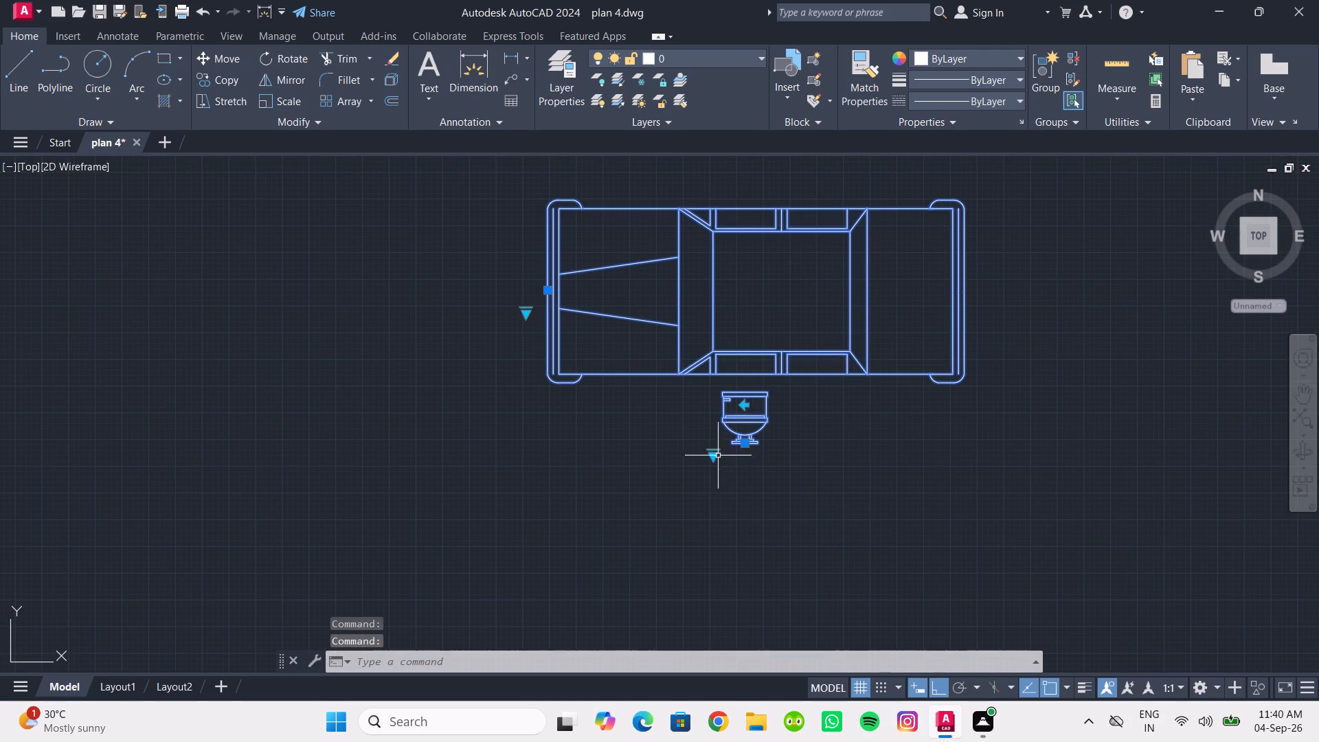
pyautogui.click(717, 456)
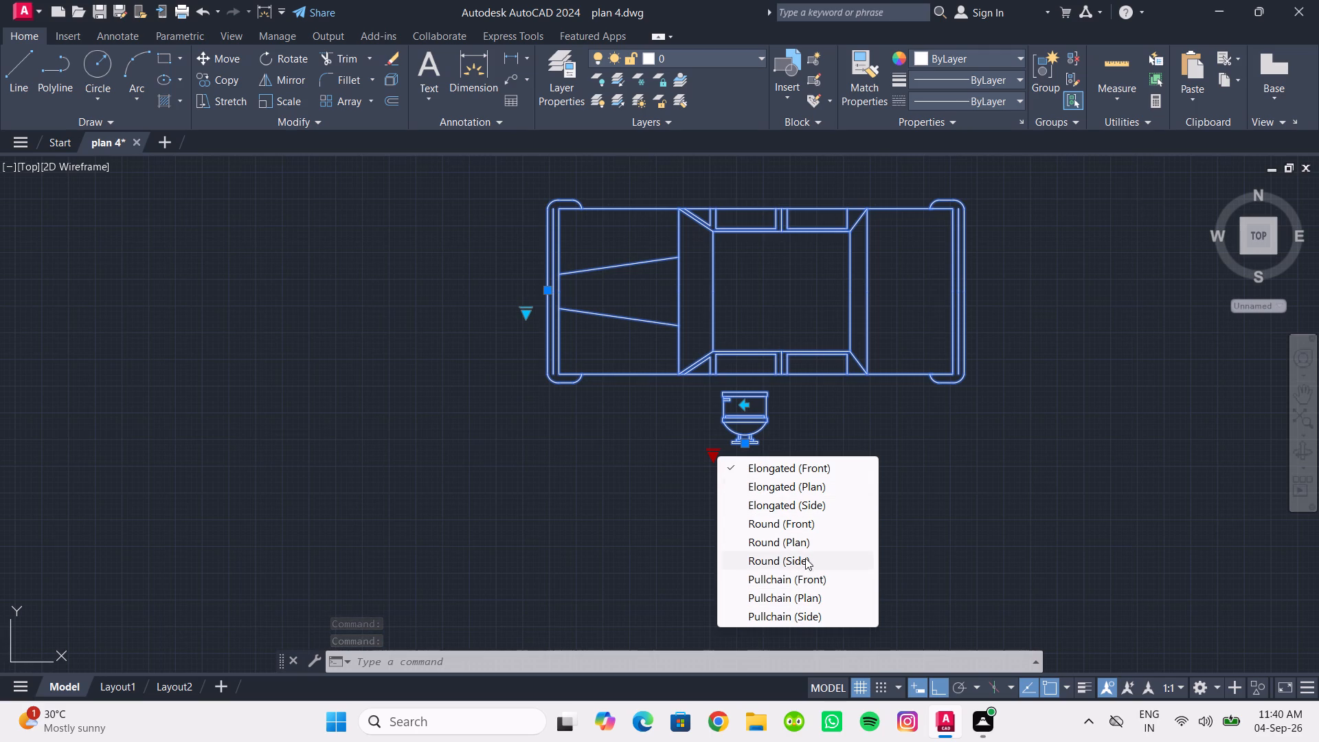
pyautogui.click(807, 522)
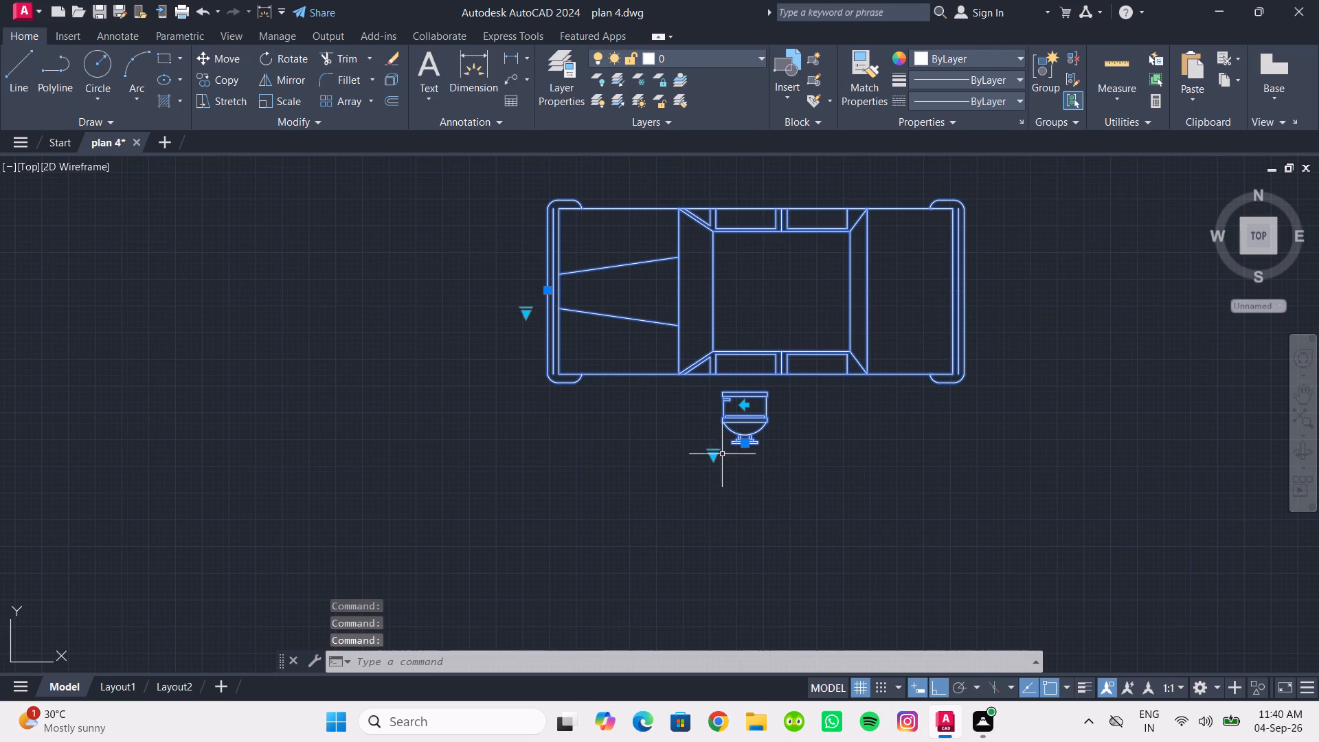
pyautogui.click(714, 455)
pyautogui.click(786, 480)
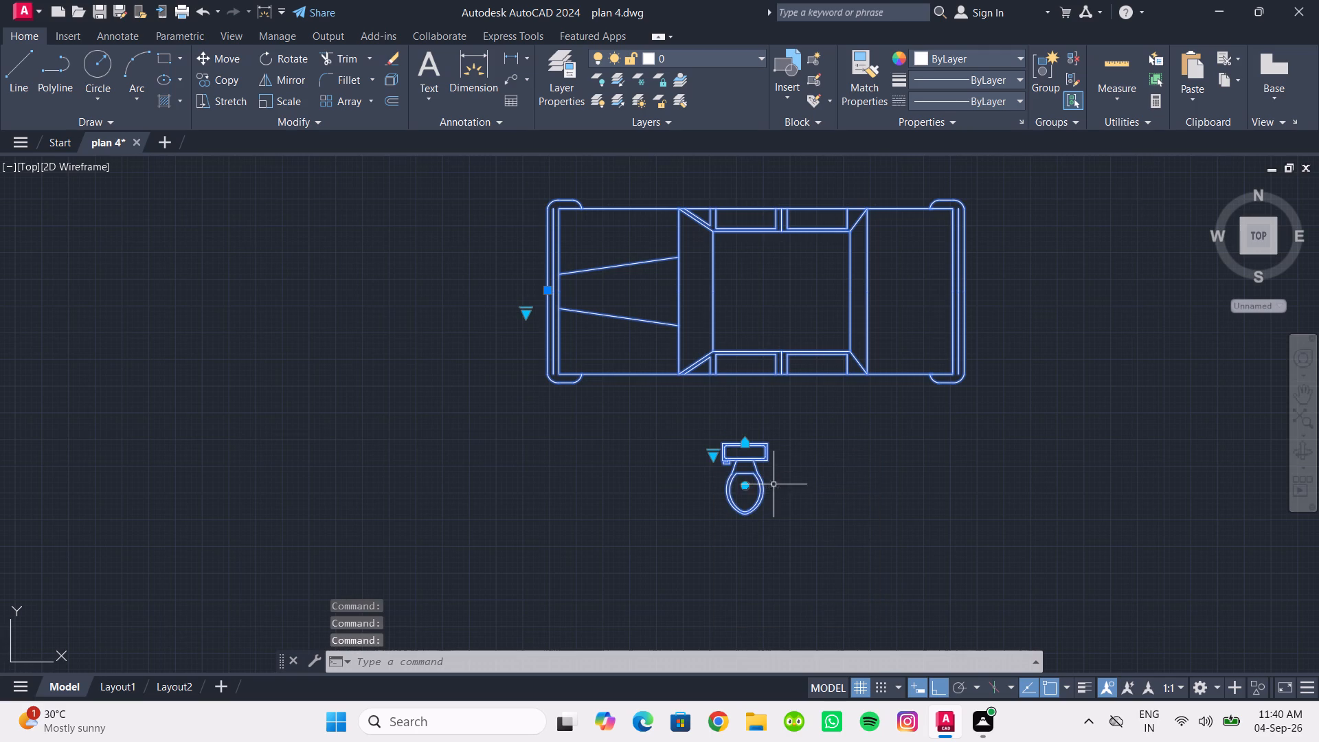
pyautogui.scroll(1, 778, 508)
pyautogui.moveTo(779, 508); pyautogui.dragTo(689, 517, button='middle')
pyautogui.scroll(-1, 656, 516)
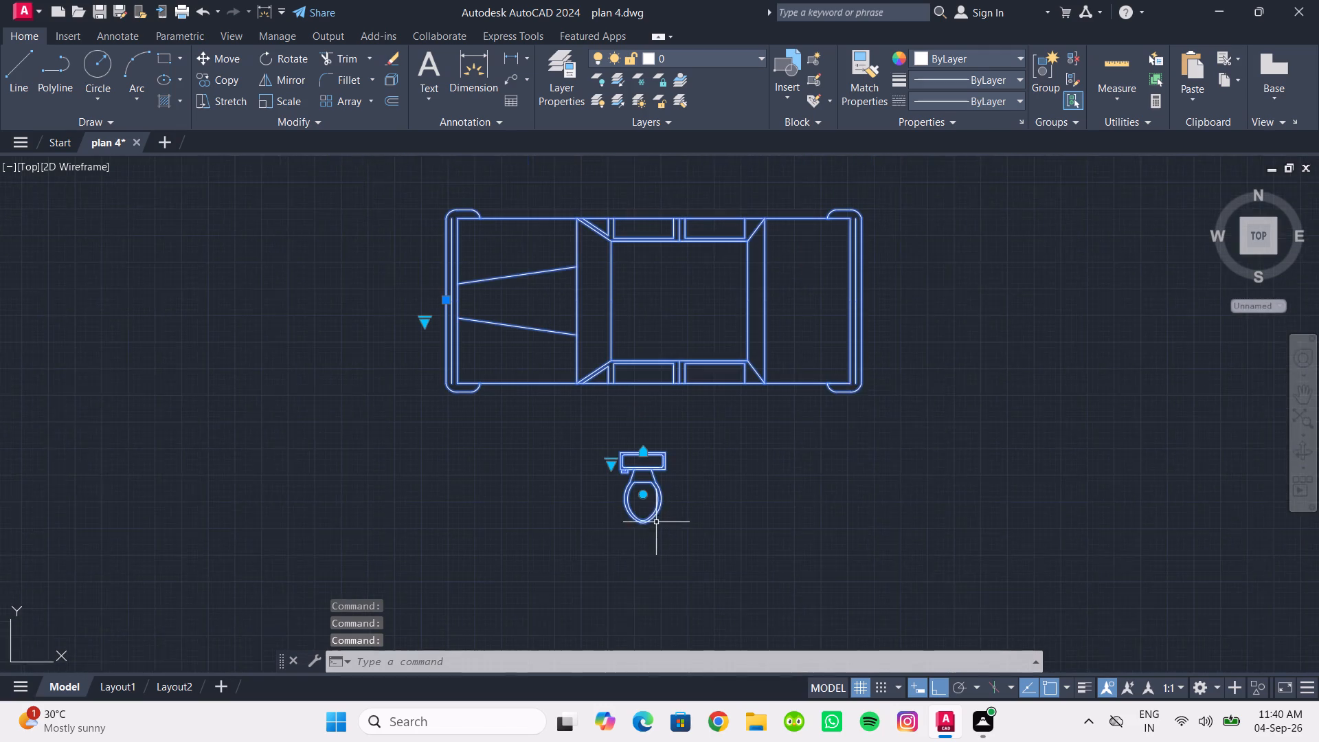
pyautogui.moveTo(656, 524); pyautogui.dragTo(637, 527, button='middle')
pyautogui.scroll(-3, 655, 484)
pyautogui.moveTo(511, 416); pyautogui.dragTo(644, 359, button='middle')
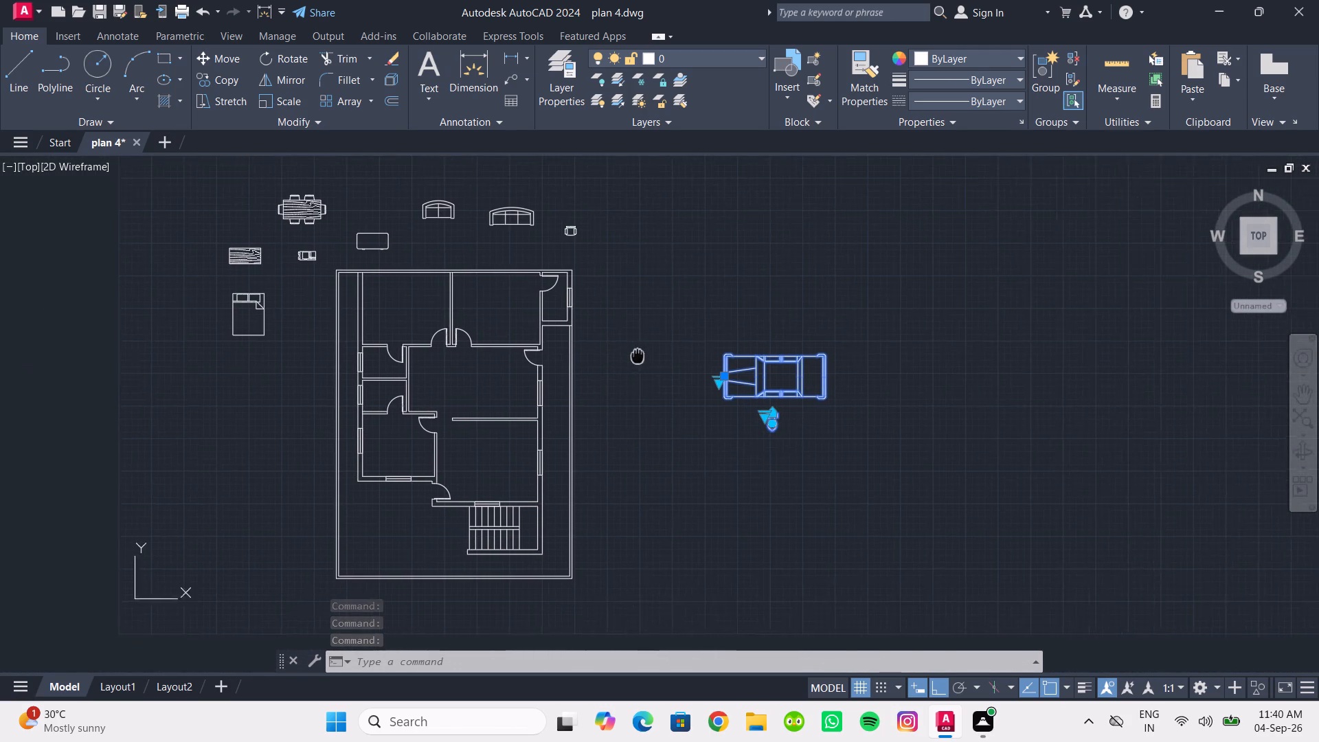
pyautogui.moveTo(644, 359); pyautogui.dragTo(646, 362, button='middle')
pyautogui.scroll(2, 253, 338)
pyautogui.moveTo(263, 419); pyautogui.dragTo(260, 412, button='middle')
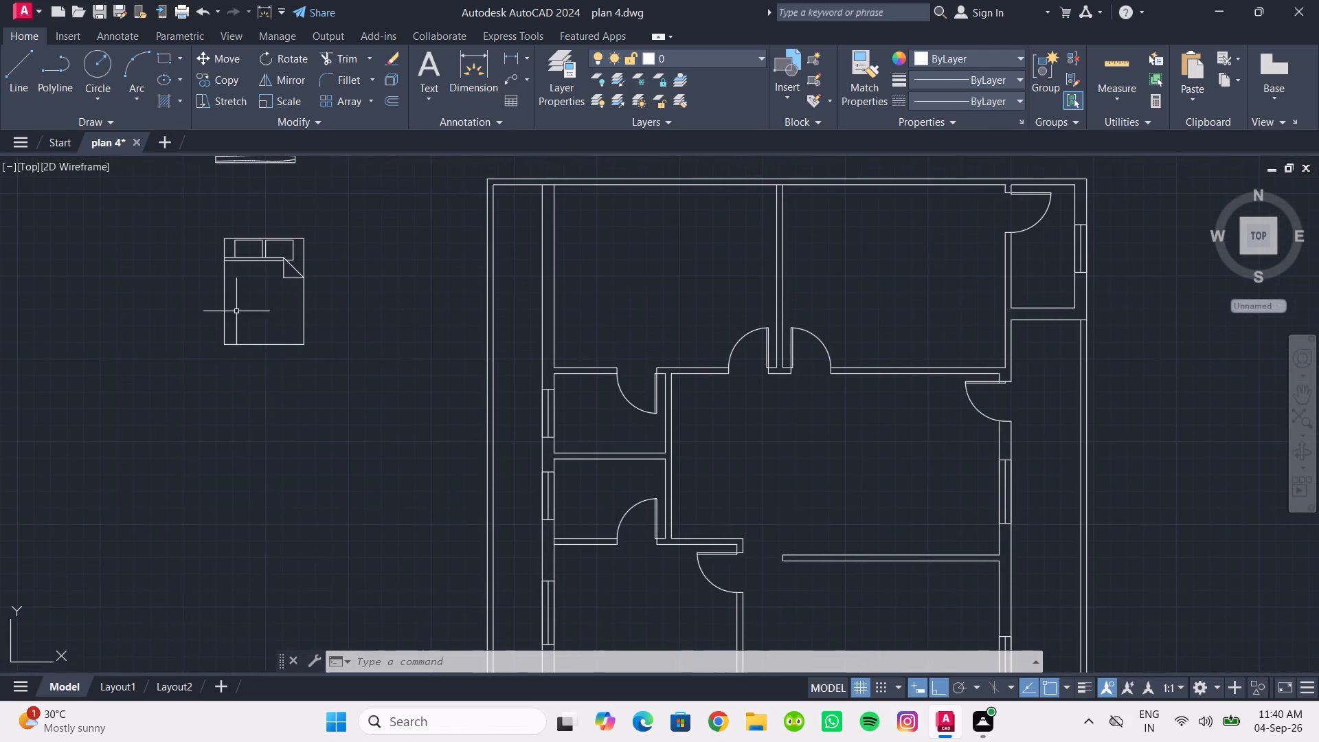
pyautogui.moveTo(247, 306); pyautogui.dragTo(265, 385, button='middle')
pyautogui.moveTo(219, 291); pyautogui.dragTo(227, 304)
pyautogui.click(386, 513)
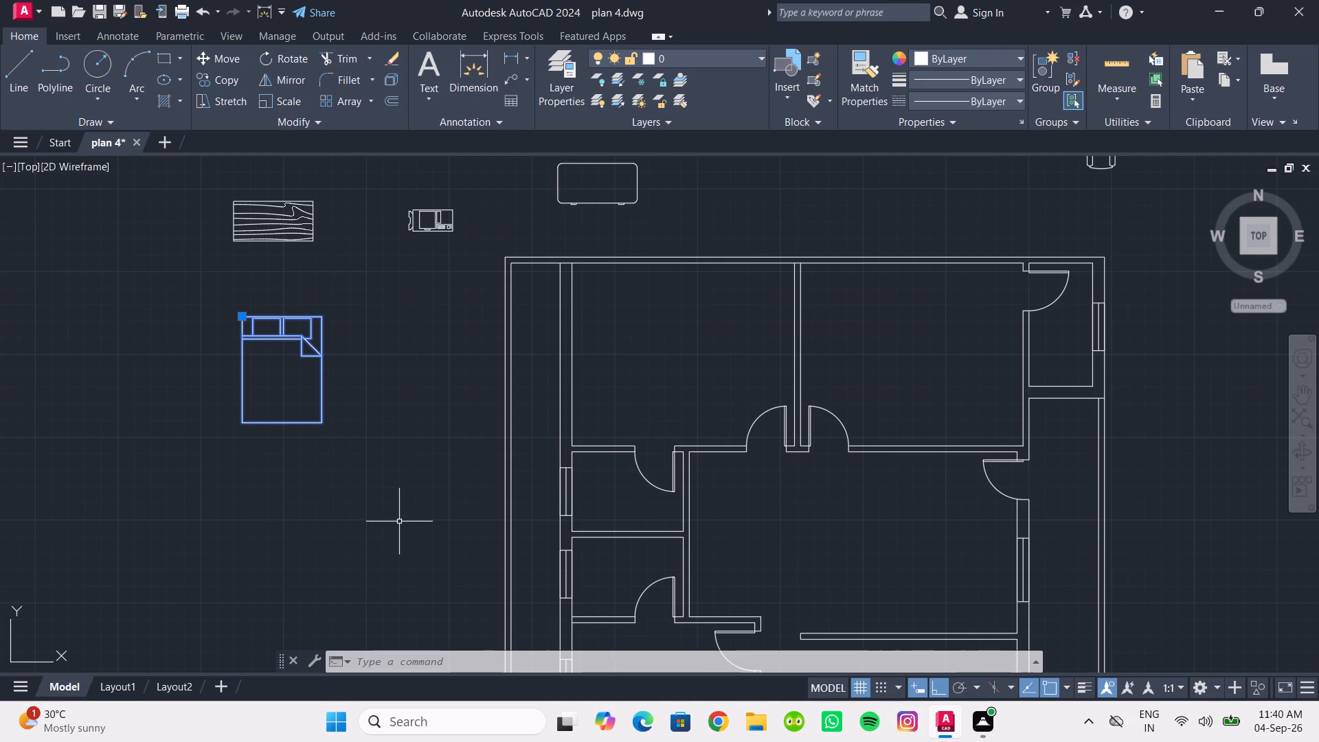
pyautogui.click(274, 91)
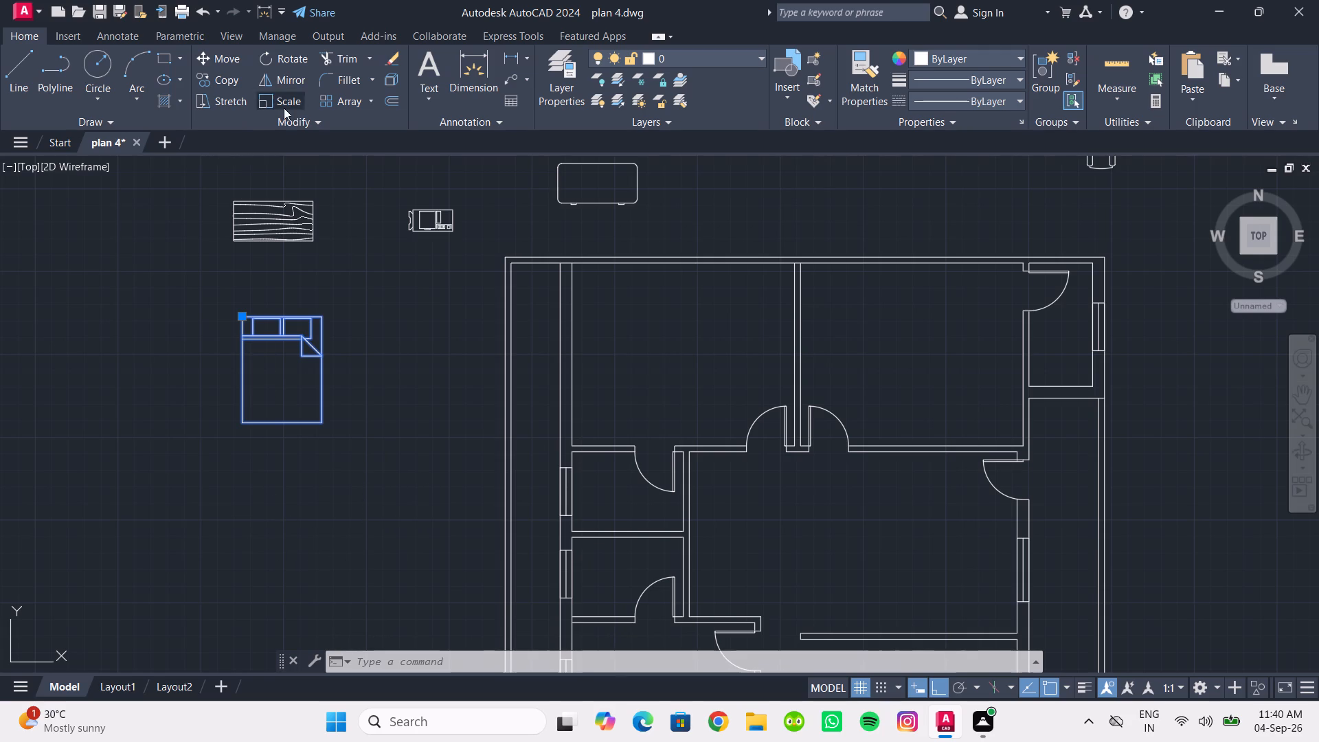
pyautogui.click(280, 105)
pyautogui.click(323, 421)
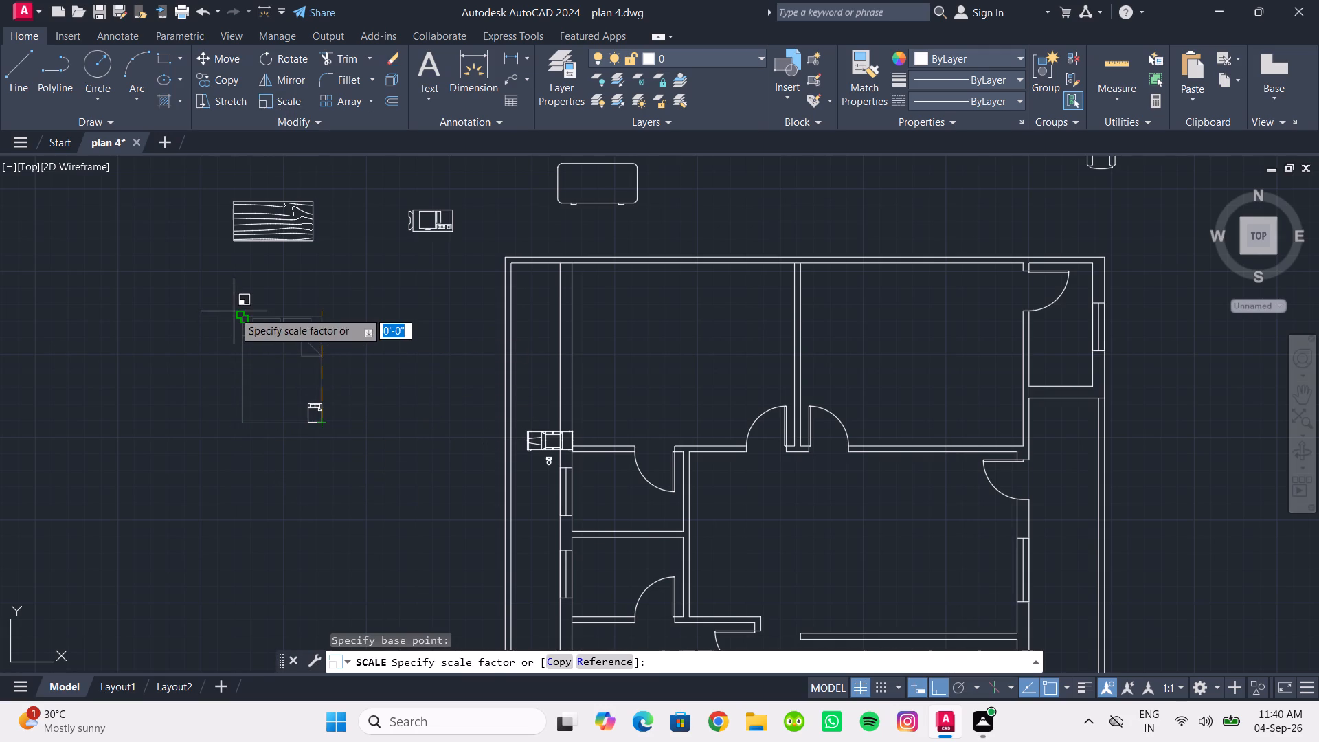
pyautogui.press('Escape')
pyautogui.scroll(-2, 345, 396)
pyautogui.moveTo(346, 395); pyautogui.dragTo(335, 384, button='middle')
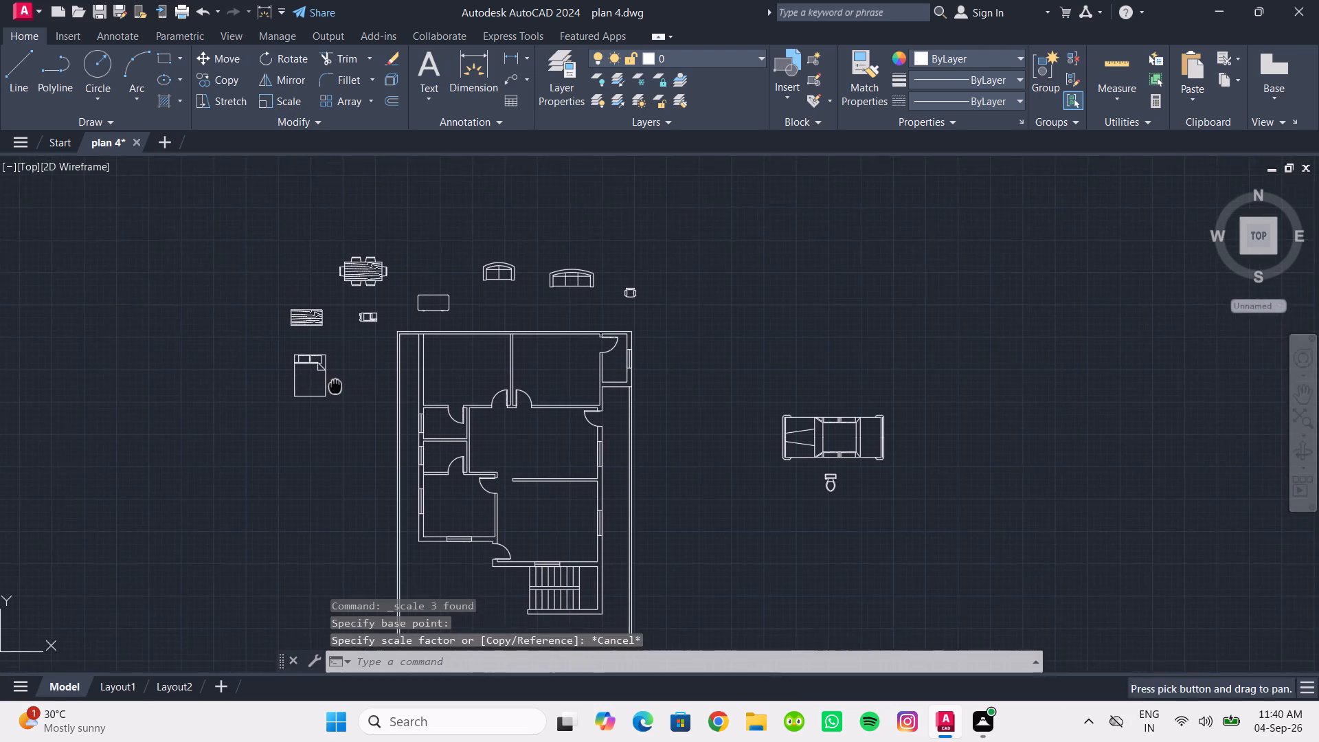
# Scale the bed block west of the plan up slightly, using its southeast corner as the base point.
pyautogui.scroll(2, 311, 370)
pyautogui.click(243, 313)
pyautogui.click(370, 473)
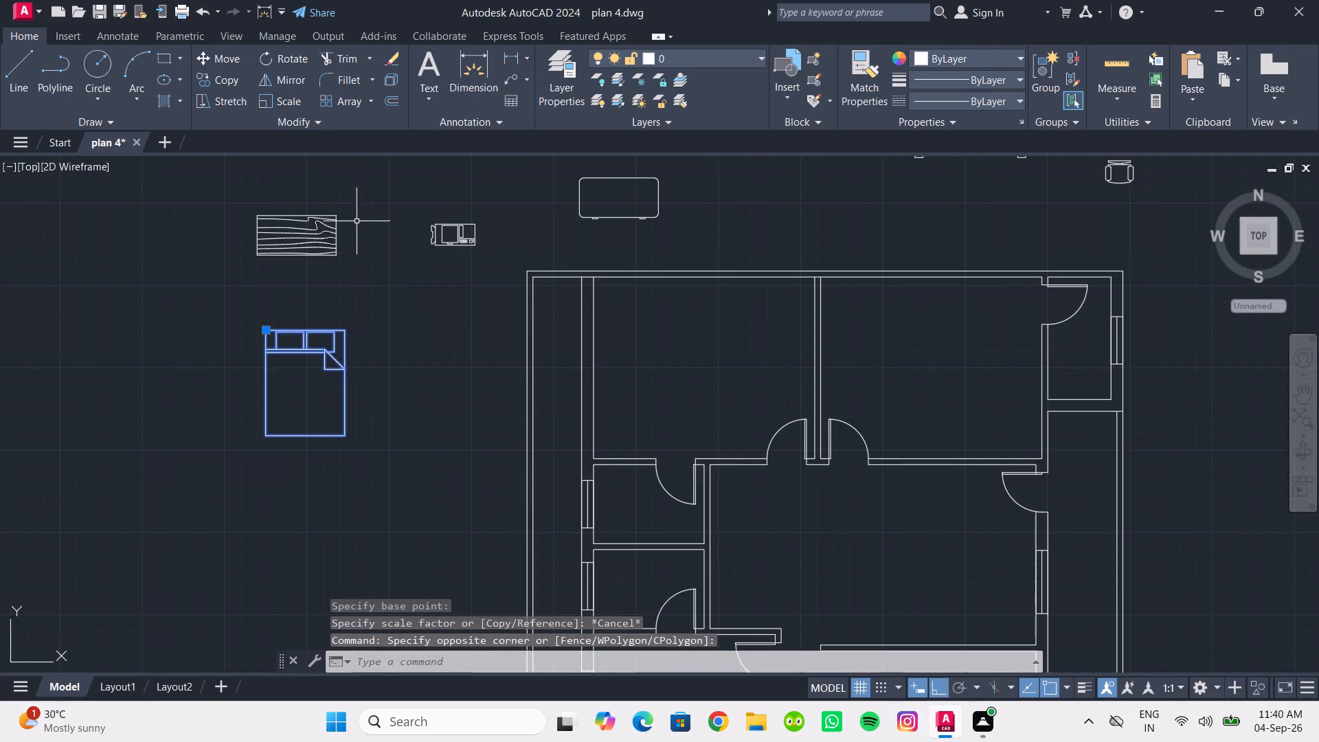
pyautogui.click(291, 98)
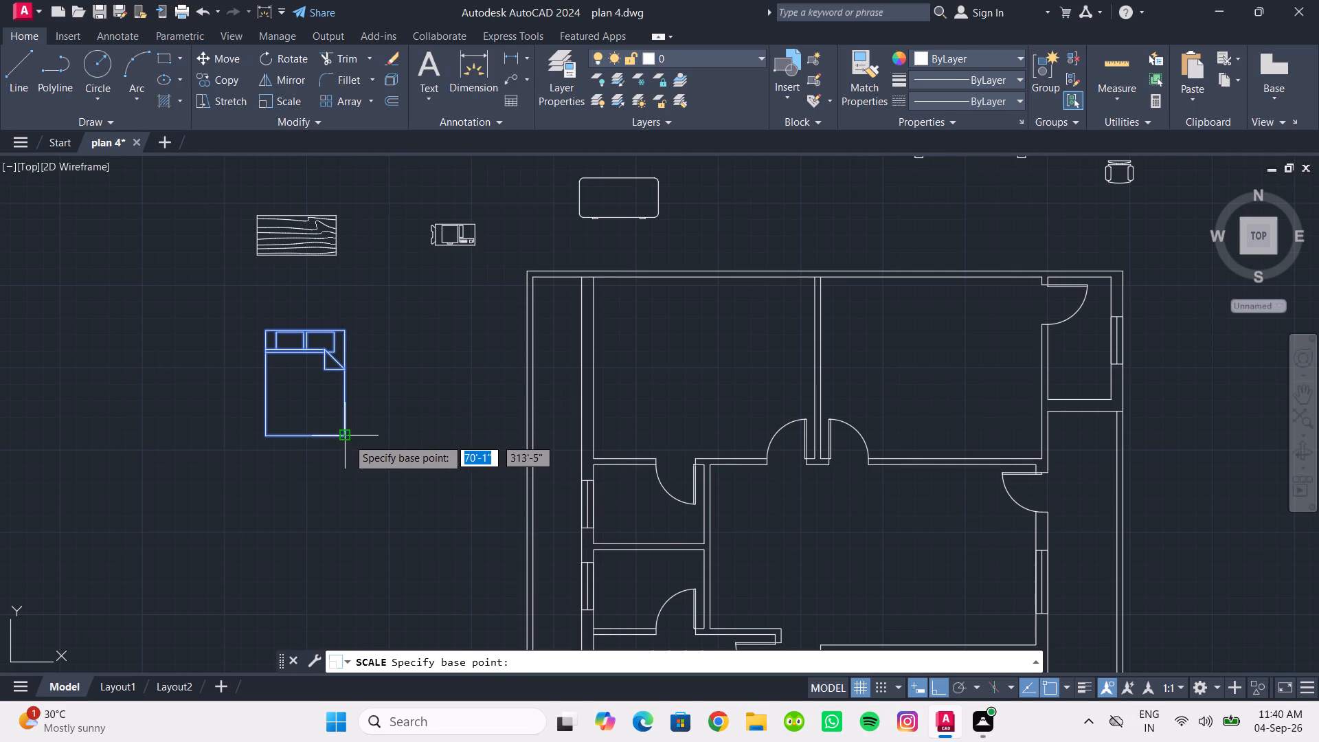
pyautogui.click(348, 438)
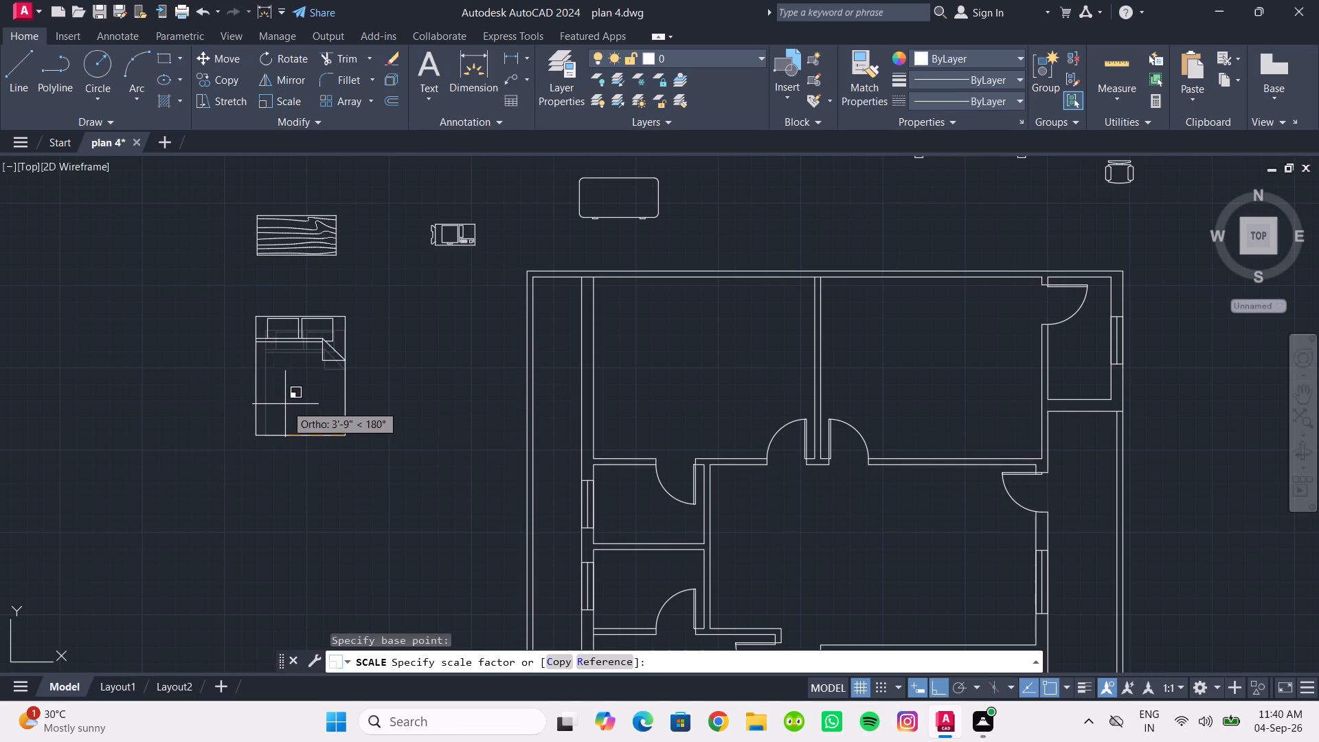
pyautogui.click(284, 403)
# Copy the enlarged bed by its headboard midpoint into the northwest bedroom, with the headboard against the north wall.
pyautogui.moveTo(318, 401); pyautogui.dragTo(330, 420, button='middle')
pyautogui.moveTo(422, 508); pyautogui.dragTo(397, 494)
pyautogui.click(330, 456)
pyautogui.moveTo(376, 464); pyautogui.dragTo(339, 423)
pyautogui.click(330, 414)
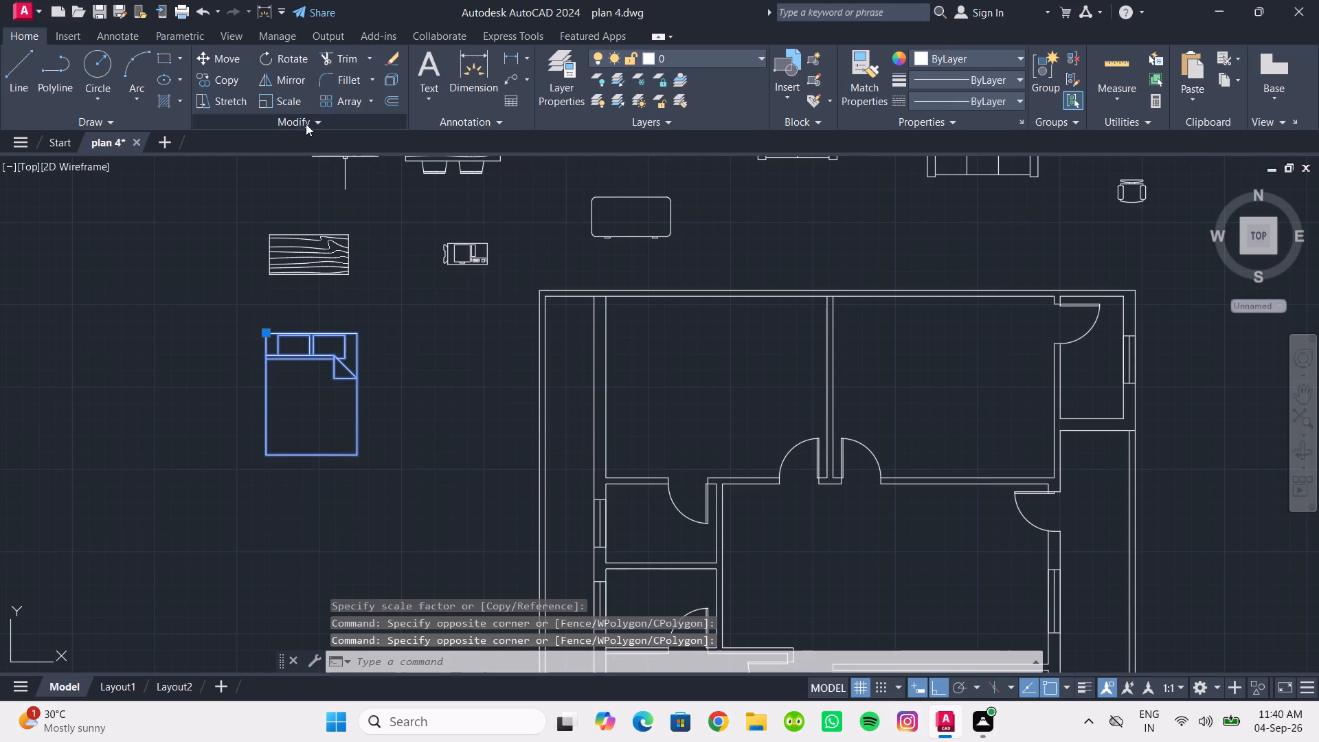
pyautogui.click(218, 77)
pyautogui.scroll(2, 346, 278)
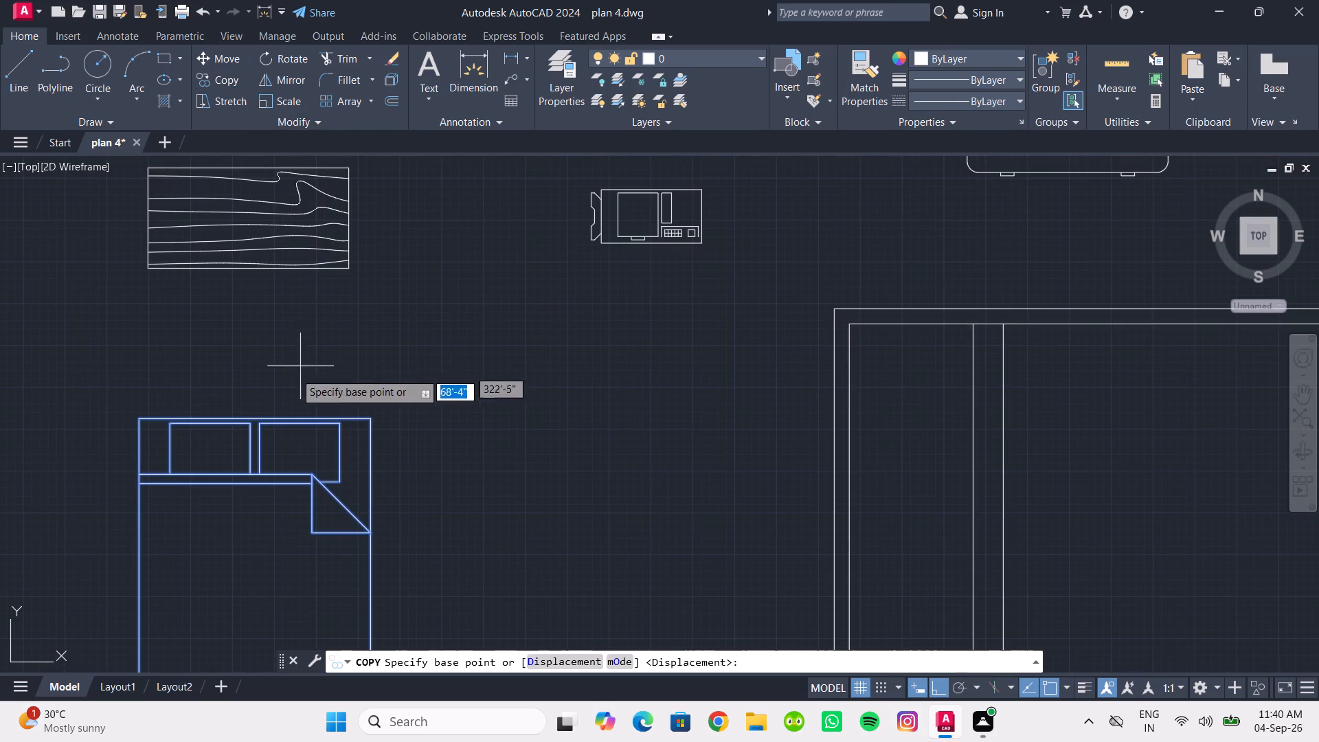
pyautogui.scroll(2, 263, 405)
pyautogui.click(239, 438)
pyautogui.scroll(-2, 615, 397)
pyautogui.moveTo(611, 397); pyautogui.dragTo(385, 342, button='middle')
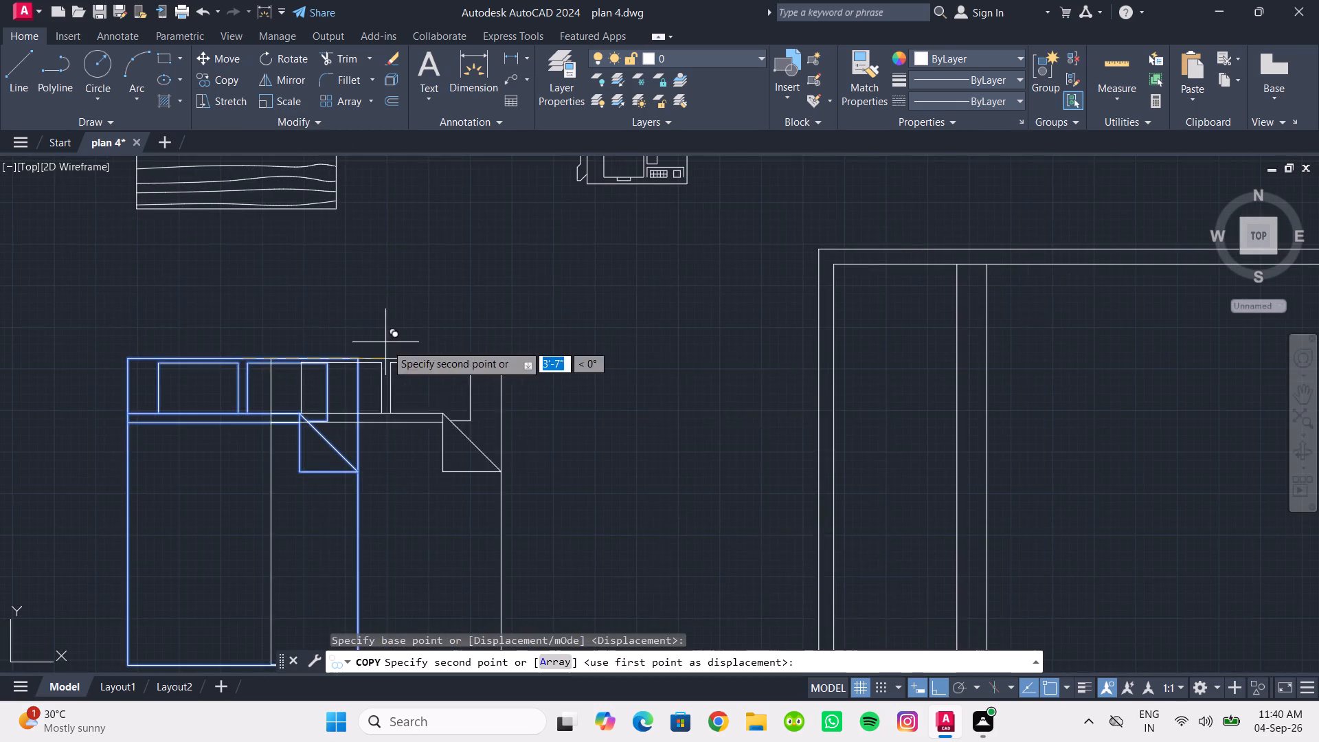
pyautogui.click(929, 683)
pyautogui.scroll(-3, 795, 517)
pyautogui.moveTo(780, 517); pyautogui.dragTo(539, 471, button='middle')
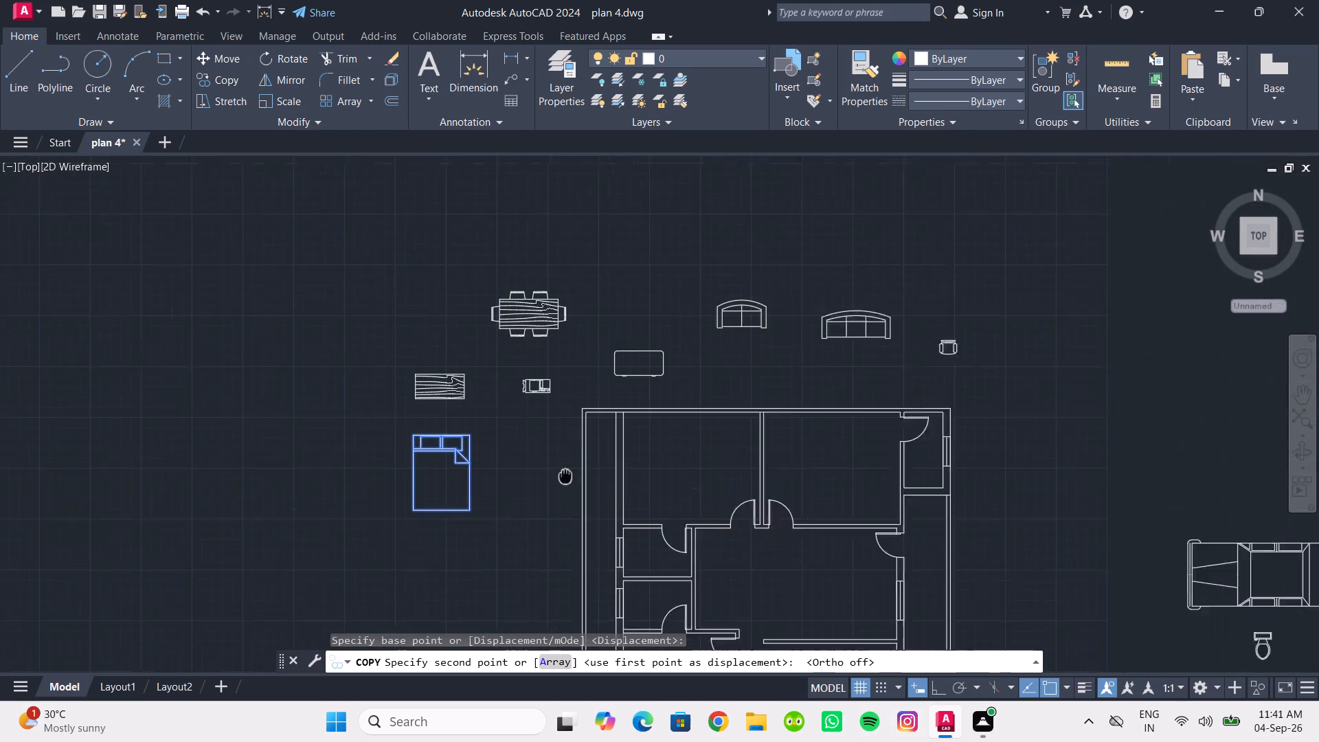
pyautogui.moveTo(539, 471); pyautogui.dragTo(495, 464, button='middle')
pyautogui.scroll(1, 605, 415)
pyautogui.moveTo(627, 420); pyautogui.dragTo(556, 438, button='middle')
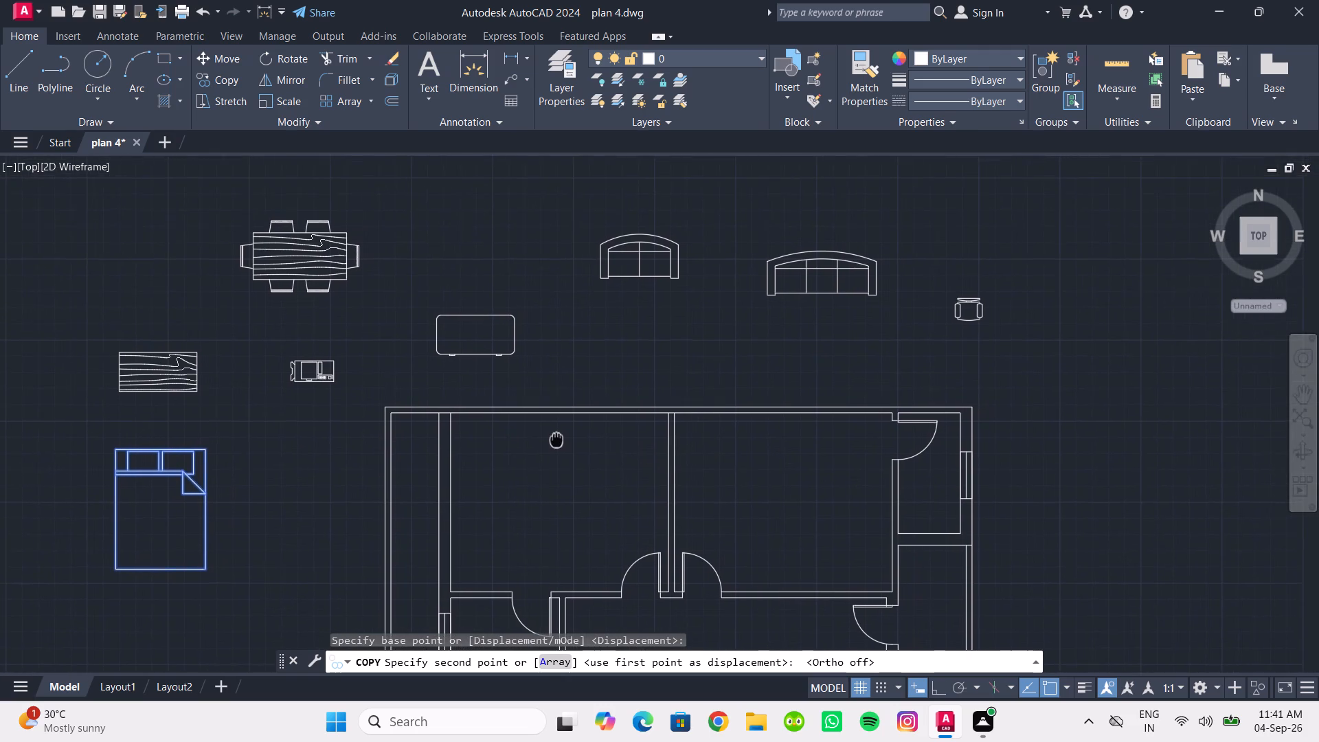
pyautogui.scroll(2, 564, 431)
pyautogui.moveTo(564, 431); pyautogui.dragTo(548, 456, button='middle')
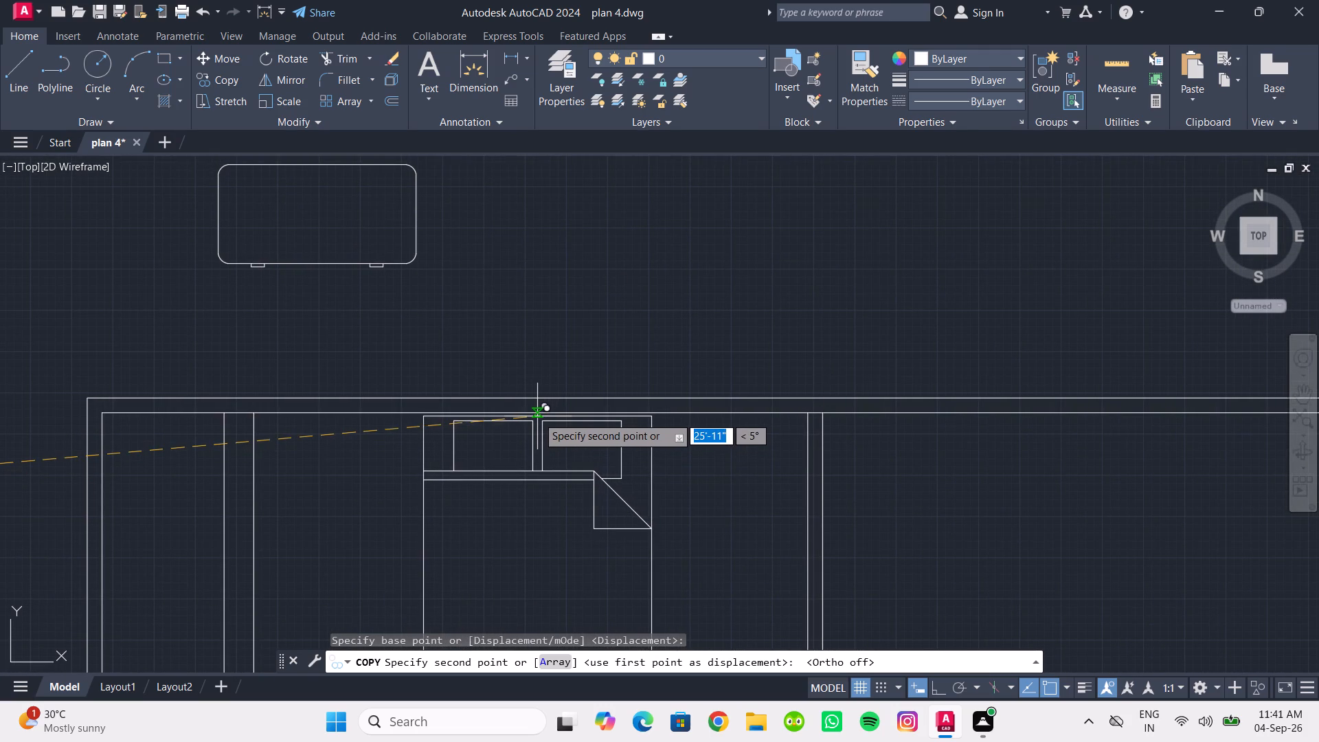
pyautogui.click(532, 424)
# Place another copy of the bed in the northeast bedroom, with its headboard against the north wall.
pyautogui.scroll(-3, 682, 456)
pyautogui.moveTo(677, 457); pyautogui.dragTo(676, 457, button='middle')
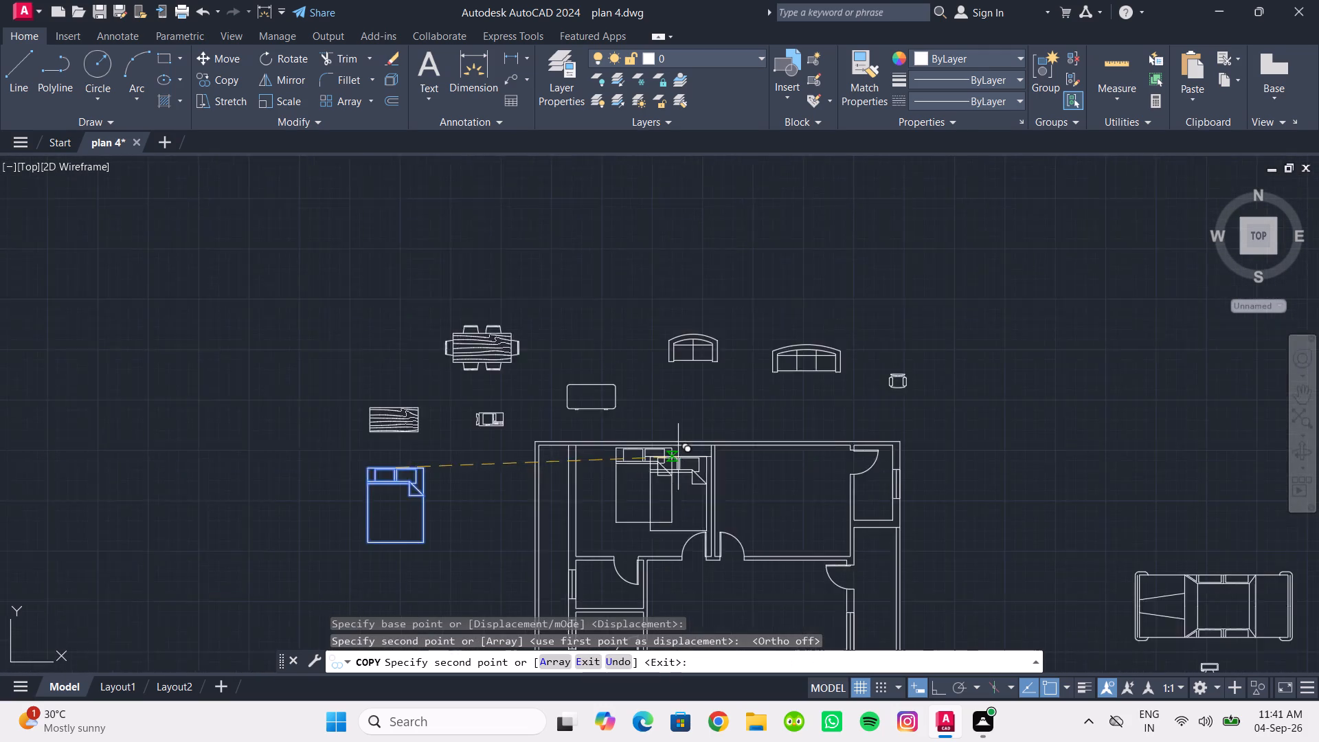
pyautogui.moveTo(676, 457); pyautogui.dragTo(438, 414, button='middle')
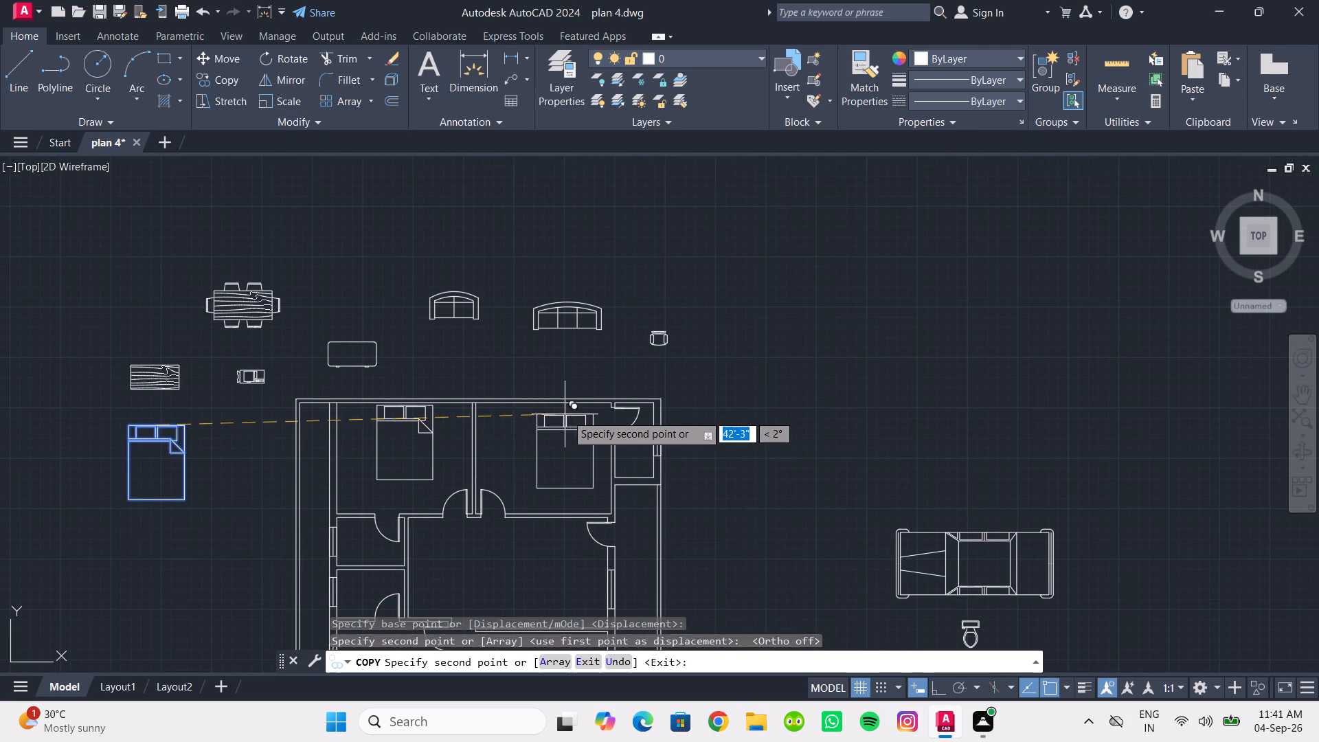
pyautogui.scroll(3, 566, 414)
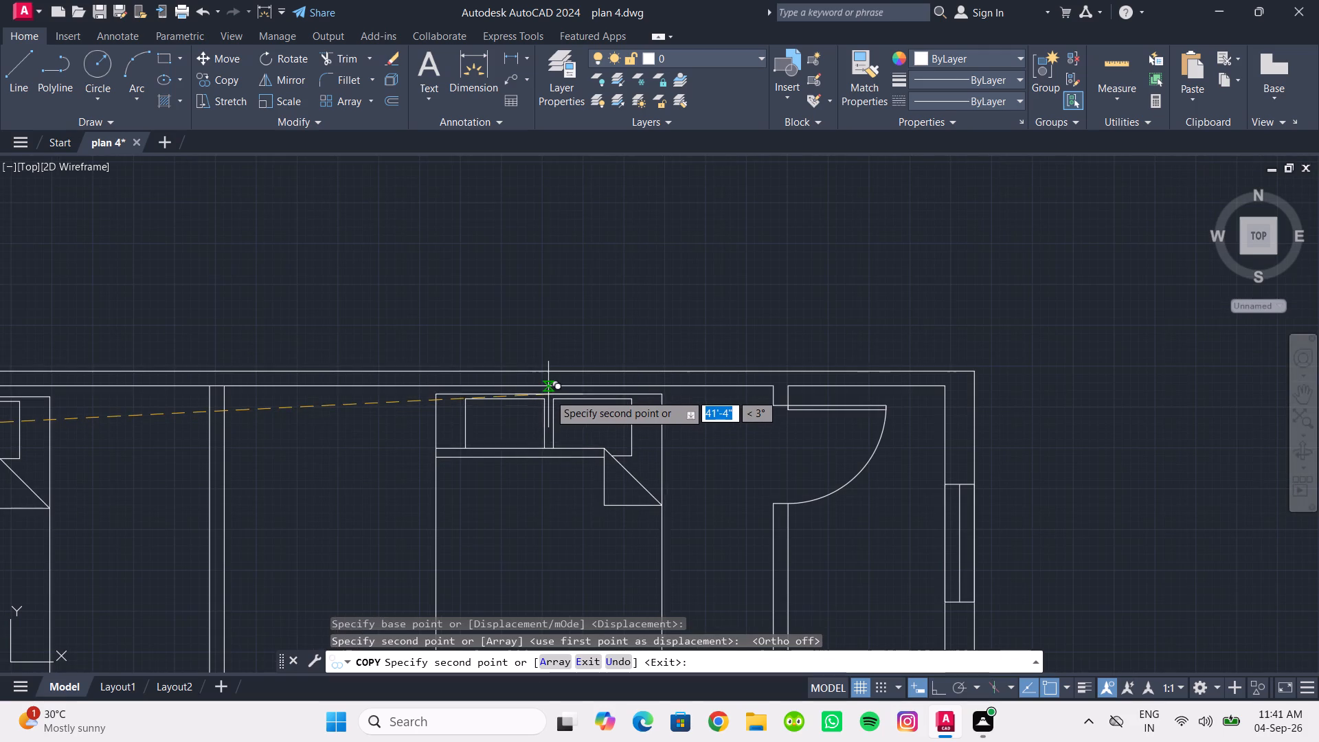
pyautogui.click(536, 393)
pyautogui.scroll(-5, 546, 378)
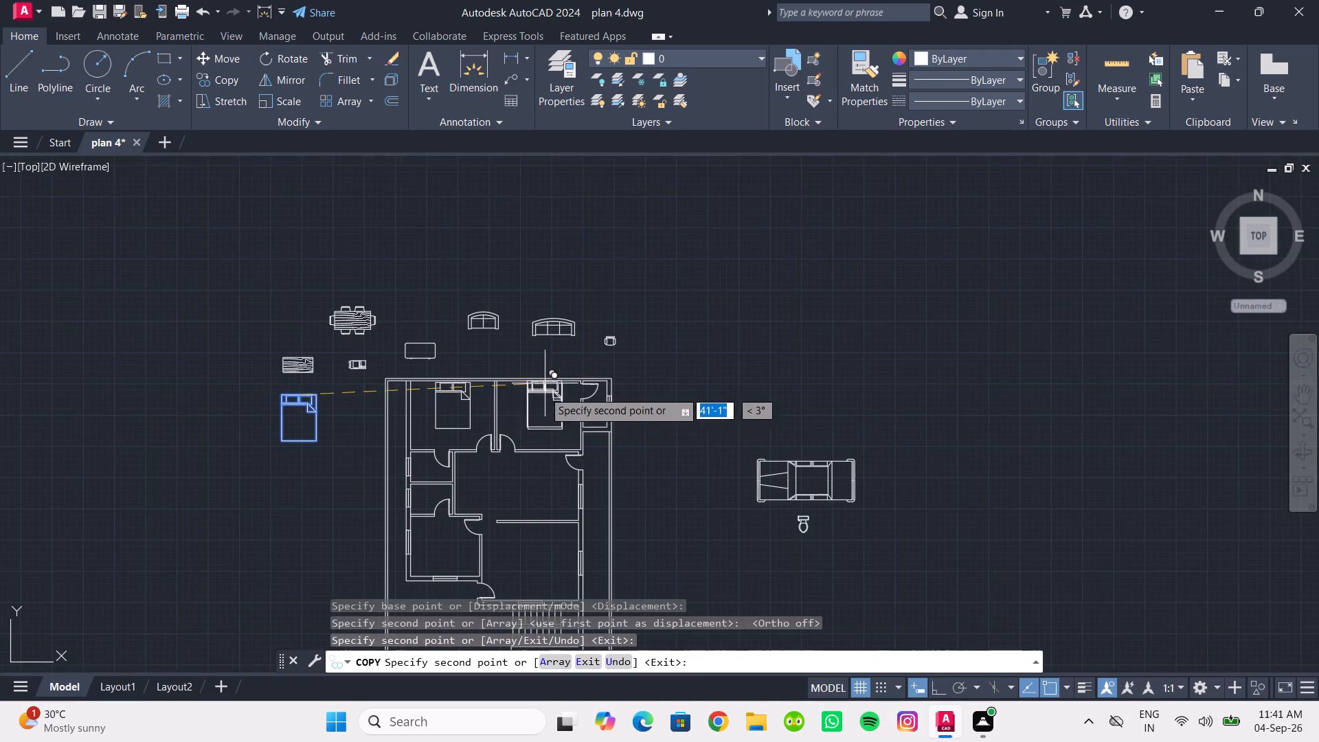
pyautogui.moveTo(509, 426); pyautogui.dragTo(514, 454, button='middle')
pyautogui.scroll(5, 552, 412)
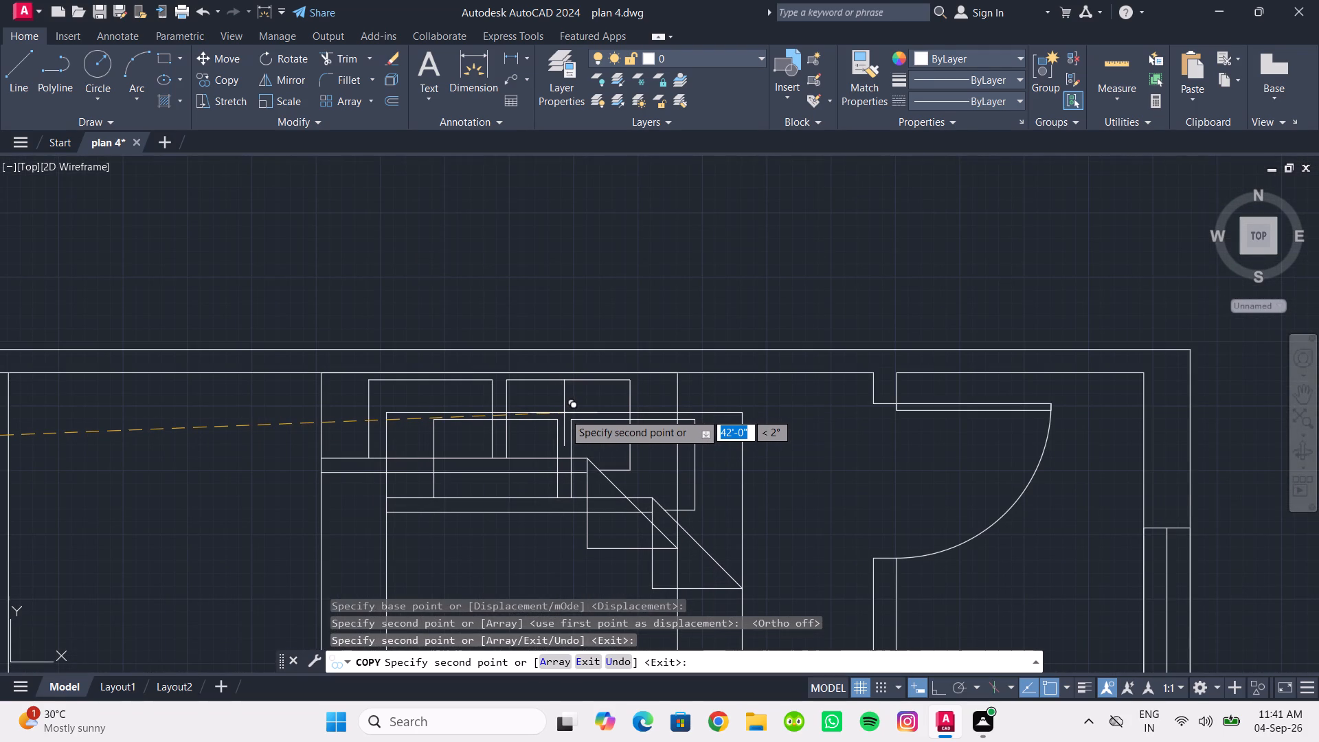
pyautogui.scroll(-1, 556, 416)
pyautogui.moveTo(556, 416); pyautogui.dragTo(313, 374, button='middle')
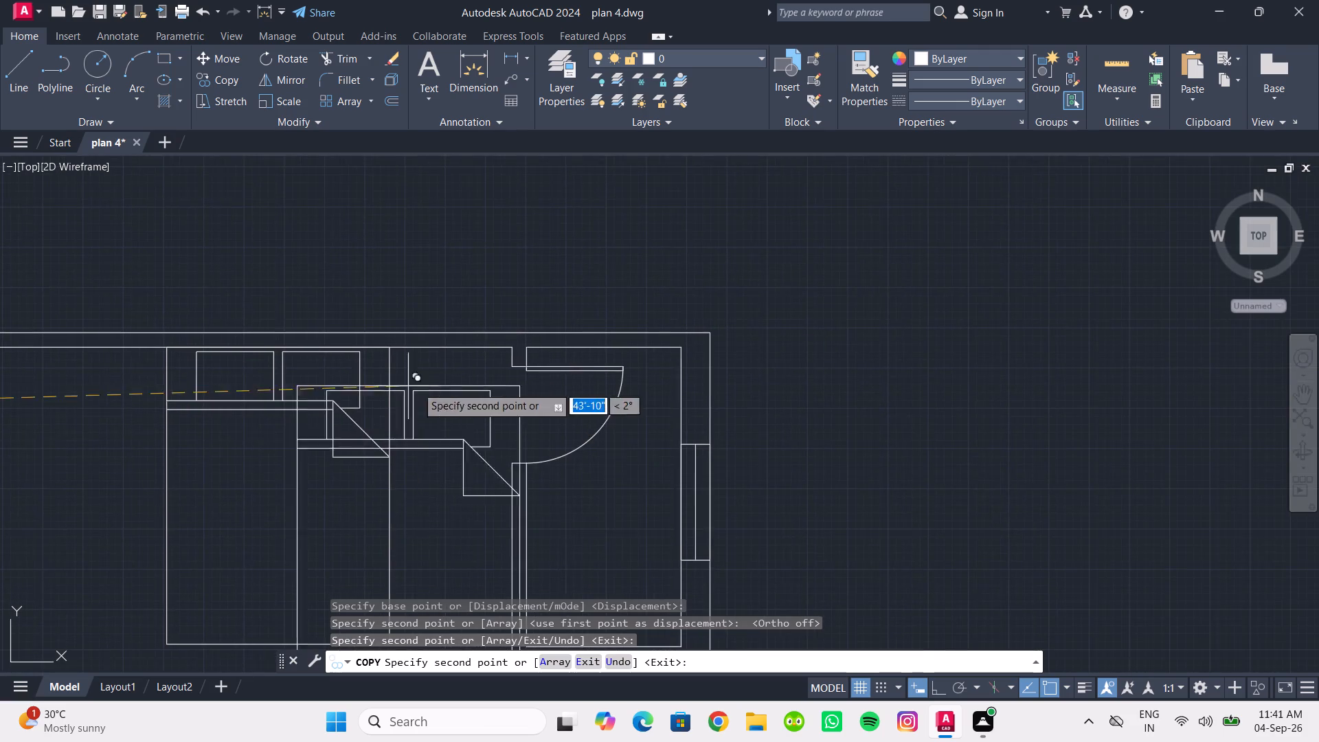
pyautogui.scroll(-1, 454, 395)
pyautogui.moveTo(454, 395); pyautogui.dragTo(578, 346, button='middle')
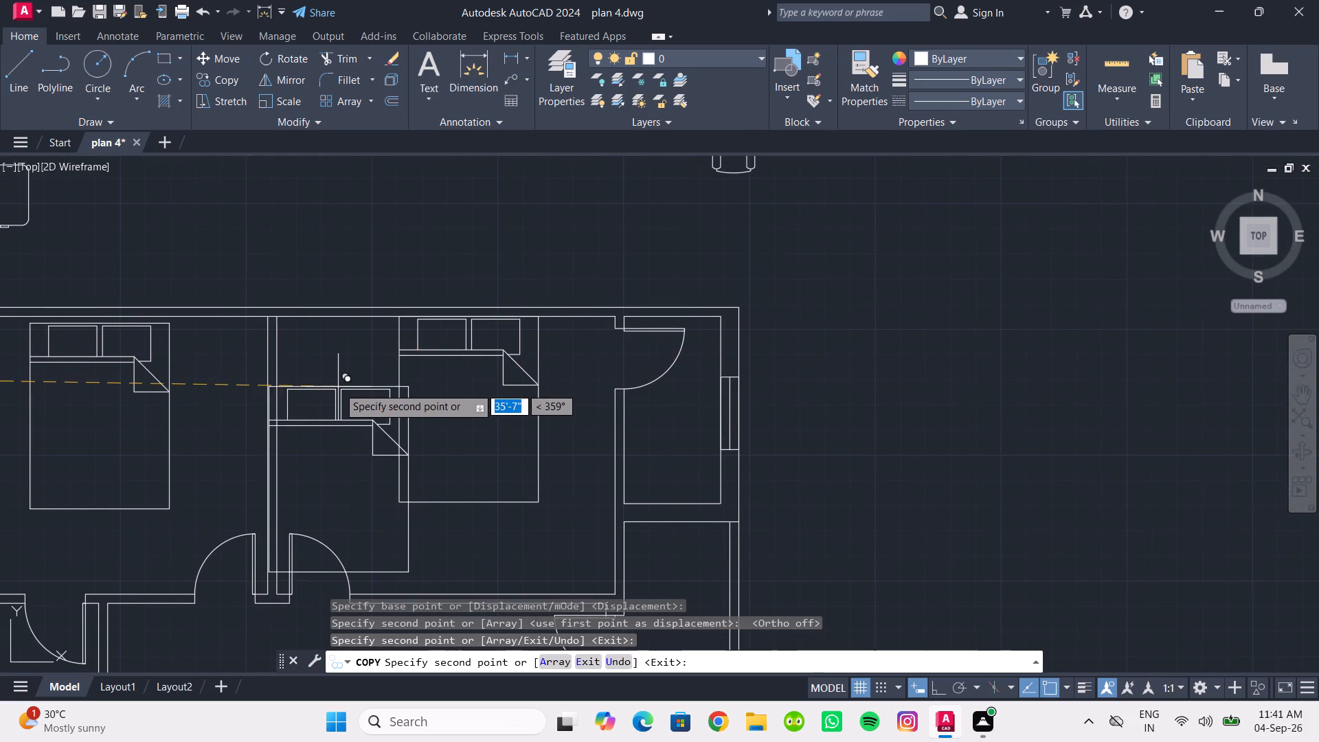
pyautogui.scroll(1, 338, 387)
pyautogui.moveTo(339, 387); pyautogui.dragTo(450, 407, button='middle')
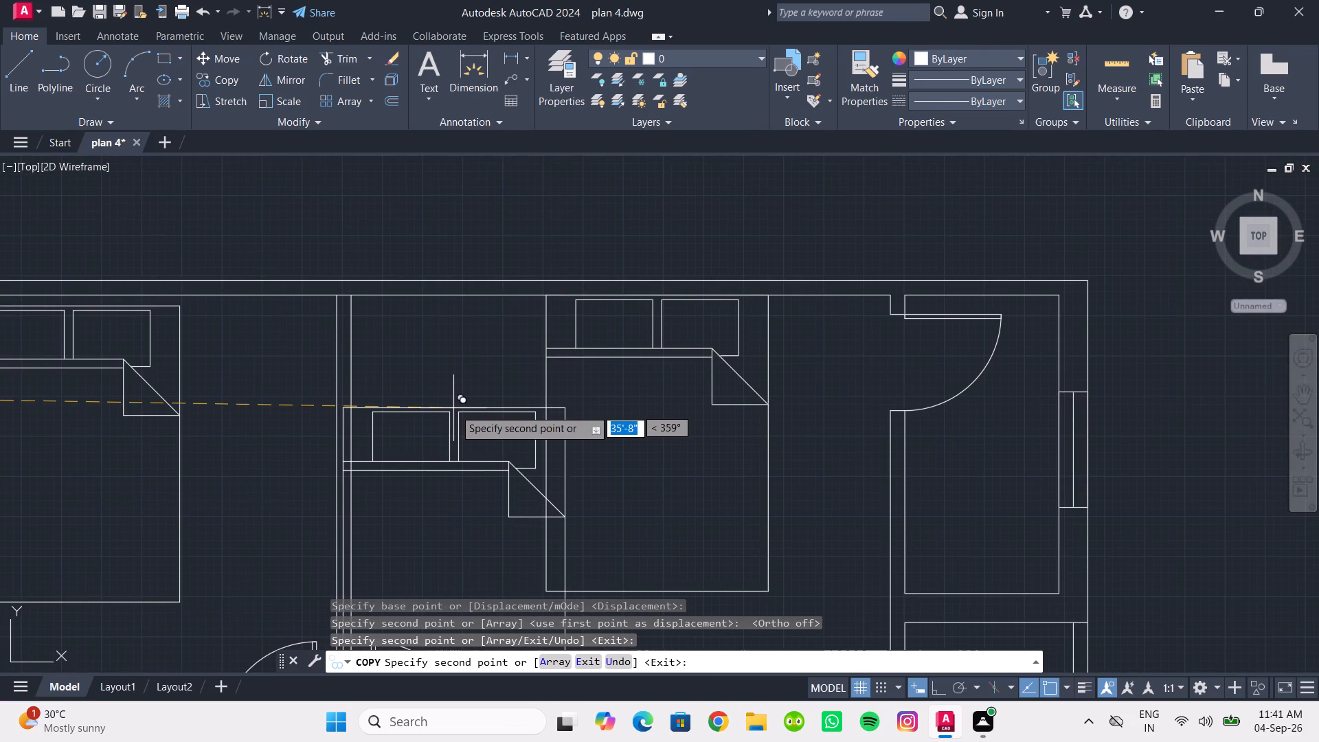
pyautogui.scroll(-1, 454, 409)
pyautogui.moveTo(454, 409); pyautogui.dragTo(482, 340, button='middle')
pyautogui.scroll(-2, 482, 350)
pyautogui.moveTo(482, 352); pyautogui.dragTo(543, 335, button='middle')
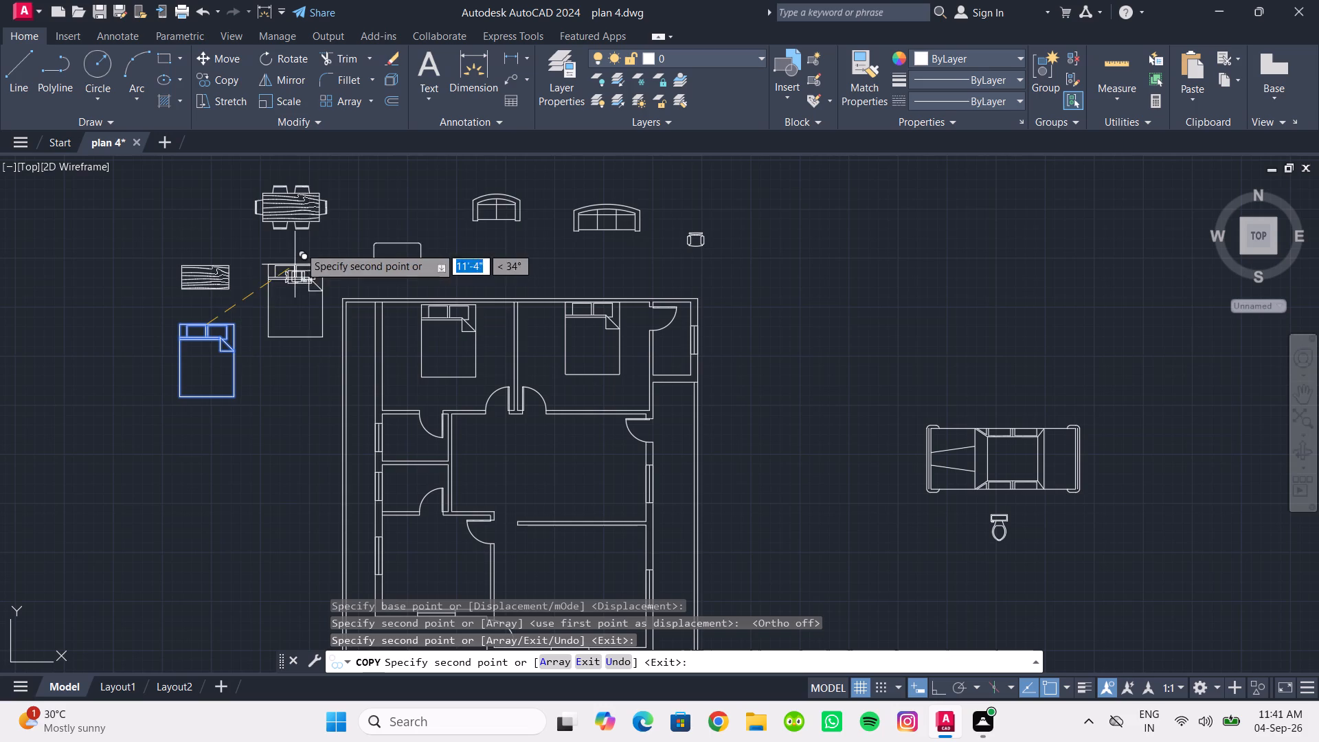
# Rotate the original bed west of the plan 180 degrees about a point below it, so the pillows face south.
pyautogui.click(286, 67)
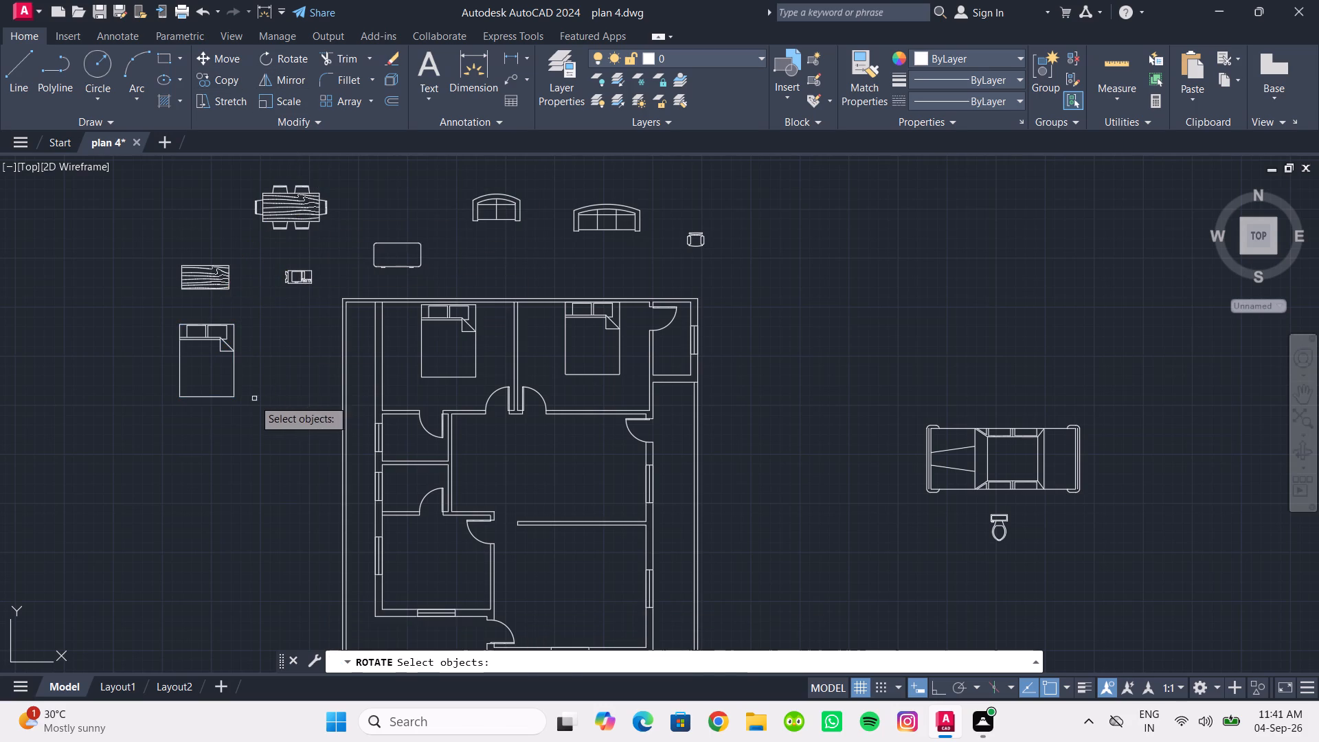
pyautogui.moveTo(253, 414); pyautogui.dragTo(238, 400)
pyautogui.click(148, 327)
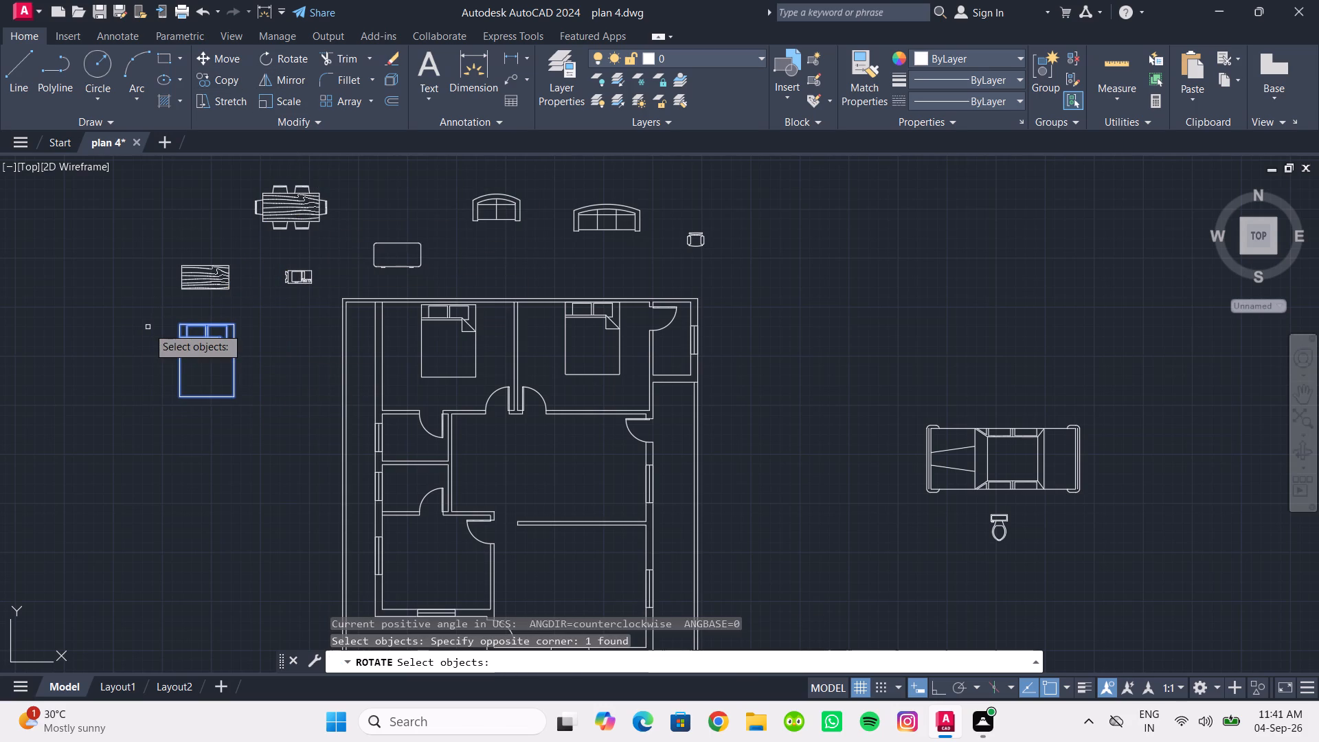
pyautogui.press('Return')
pyautogui.click(221, 477)
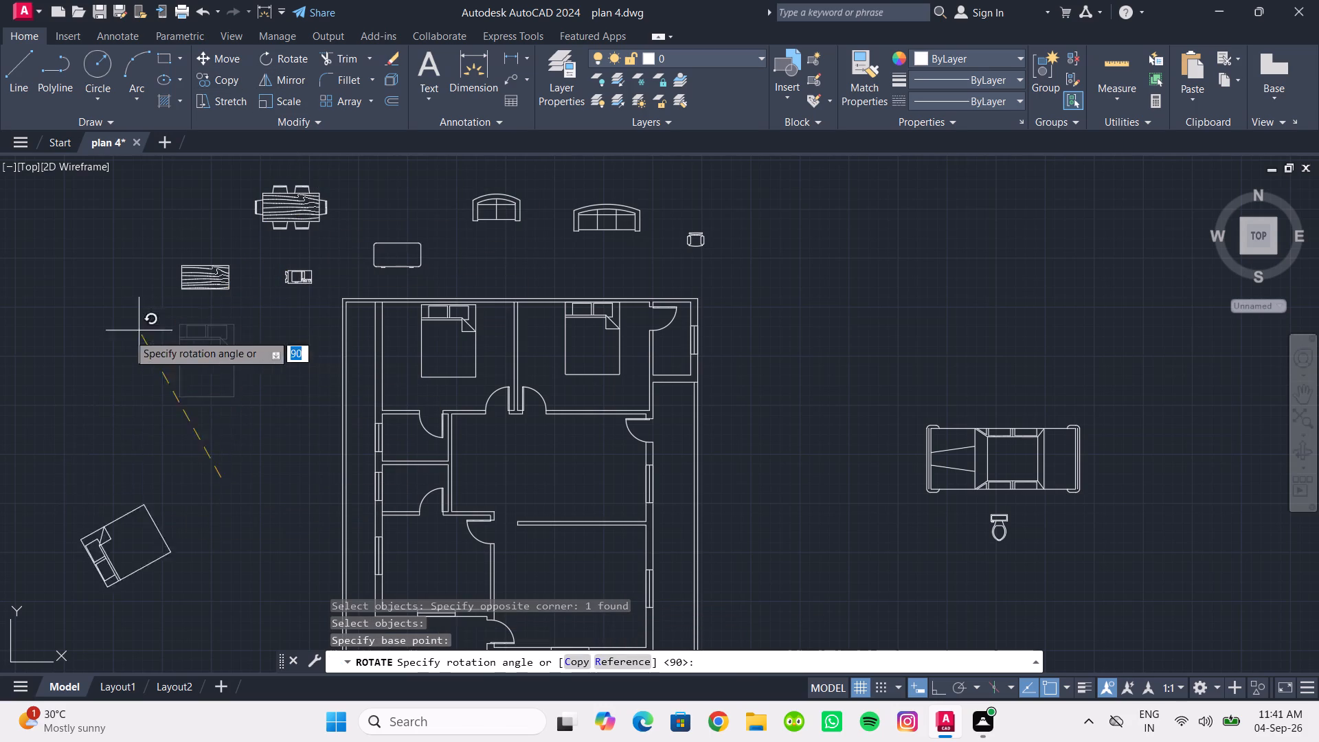
pyautogui.click(934, 685)
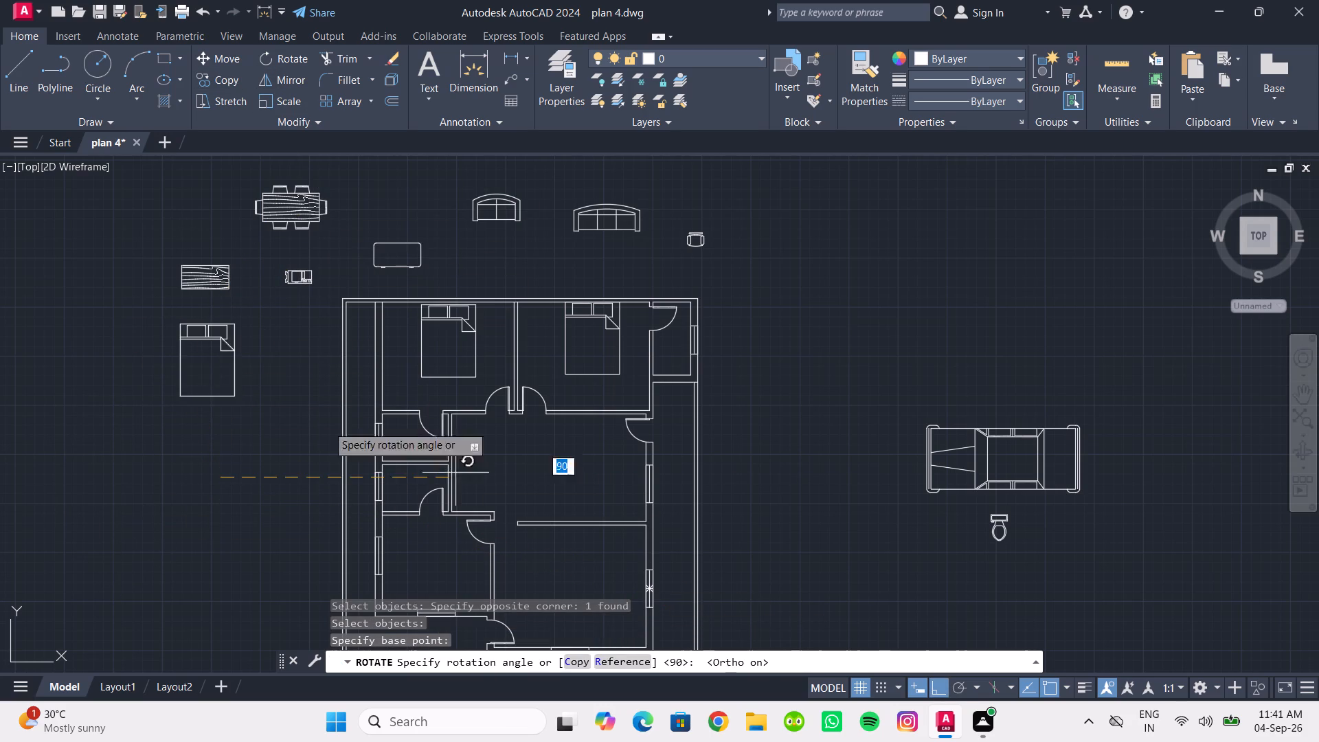
pyautogui.click(78, 359)
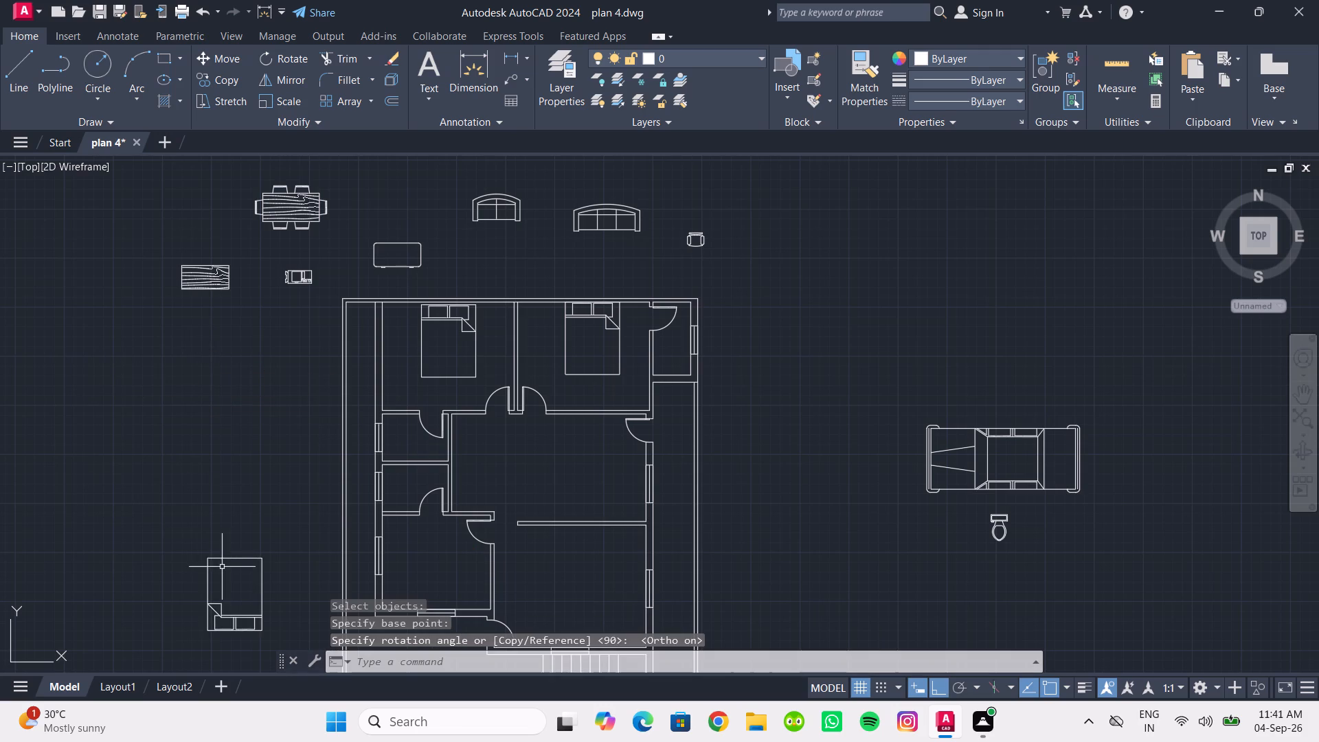
# Copy the rotated bed by its headboard midpoint into the southwest bedroom, centred near the window in the south wall.
pyautogui.moveTo(144, 469); pyautogui.dragTo(88, 337, button='middle')
pyautogui.moveTo(225, 528); pyautogui.dragTo(190, 497)
pyautogui.click(144, 469)
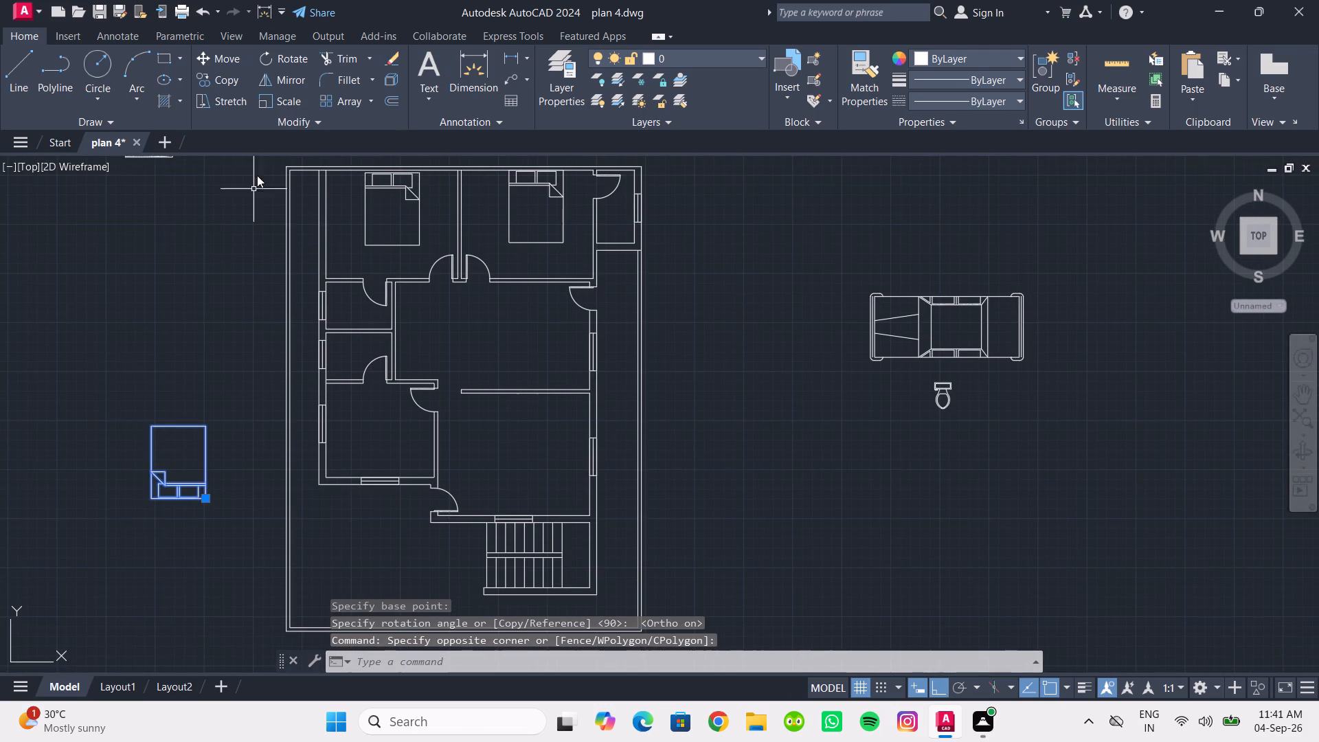
pyautogui.click(234, 75)
pyautogui.scroll(3, 185, 488)
pyautogui.scroll(3, 181, 551)
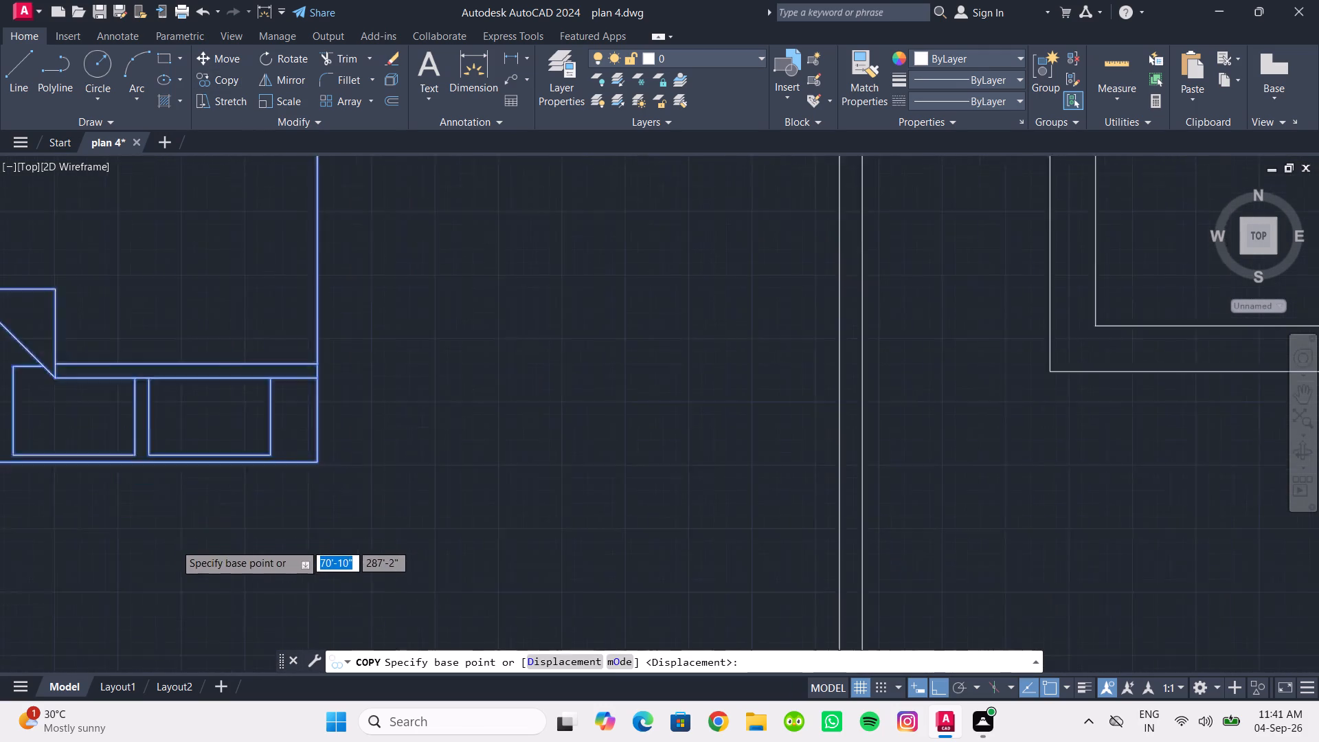
pyautogui.click(122, 407)
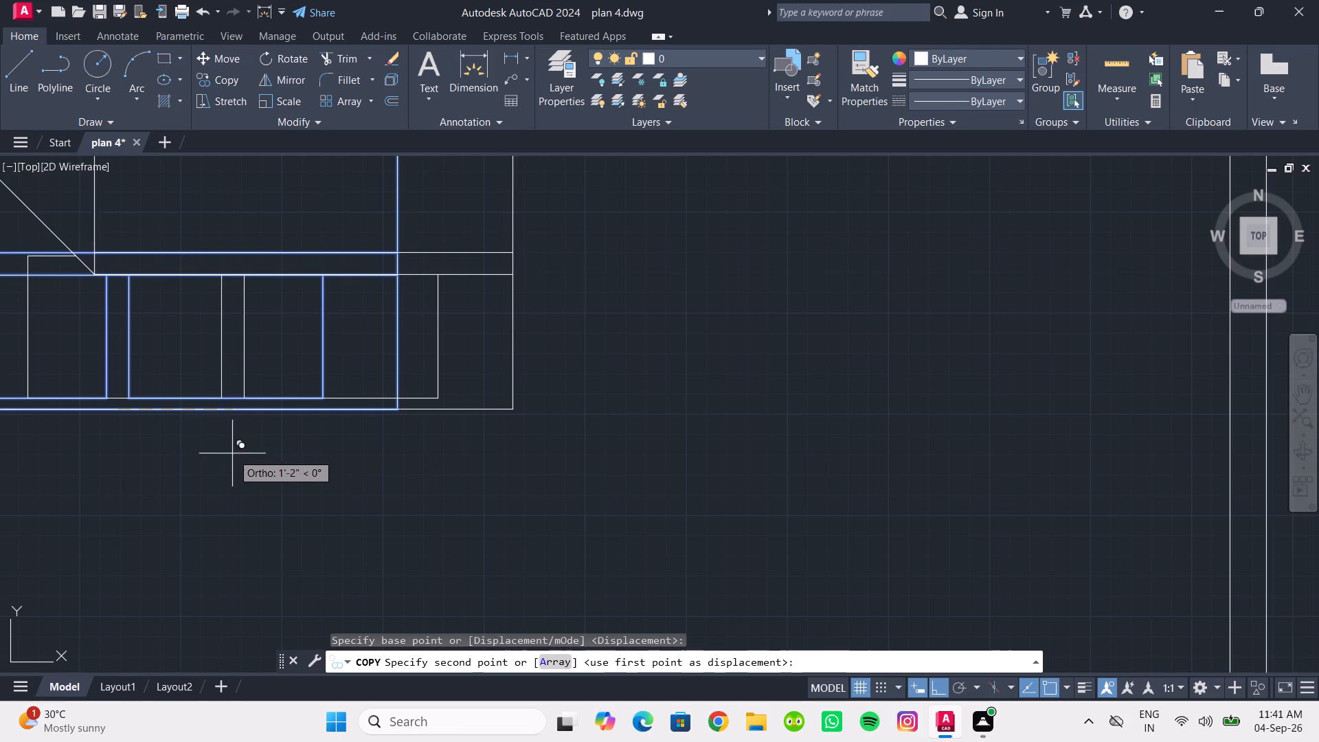
pyautogui.scroll(-3, 424, 493)
pyautogui.moveTo(422, 493); pyautogui.dragTo(144, 436, button='middle')
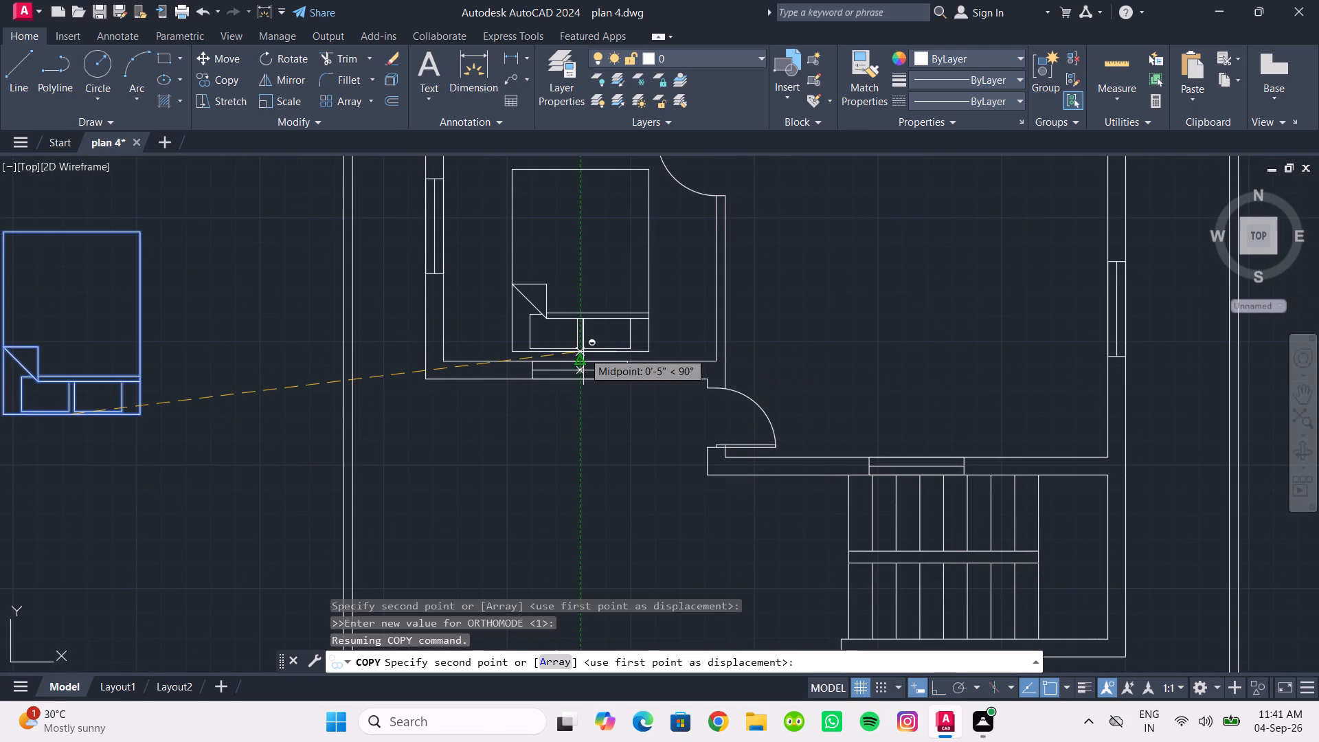
pyautogui.keyDown('shift'); pyautogui.scroll(4, 578, 352); pyautogui.keyUp('shift')
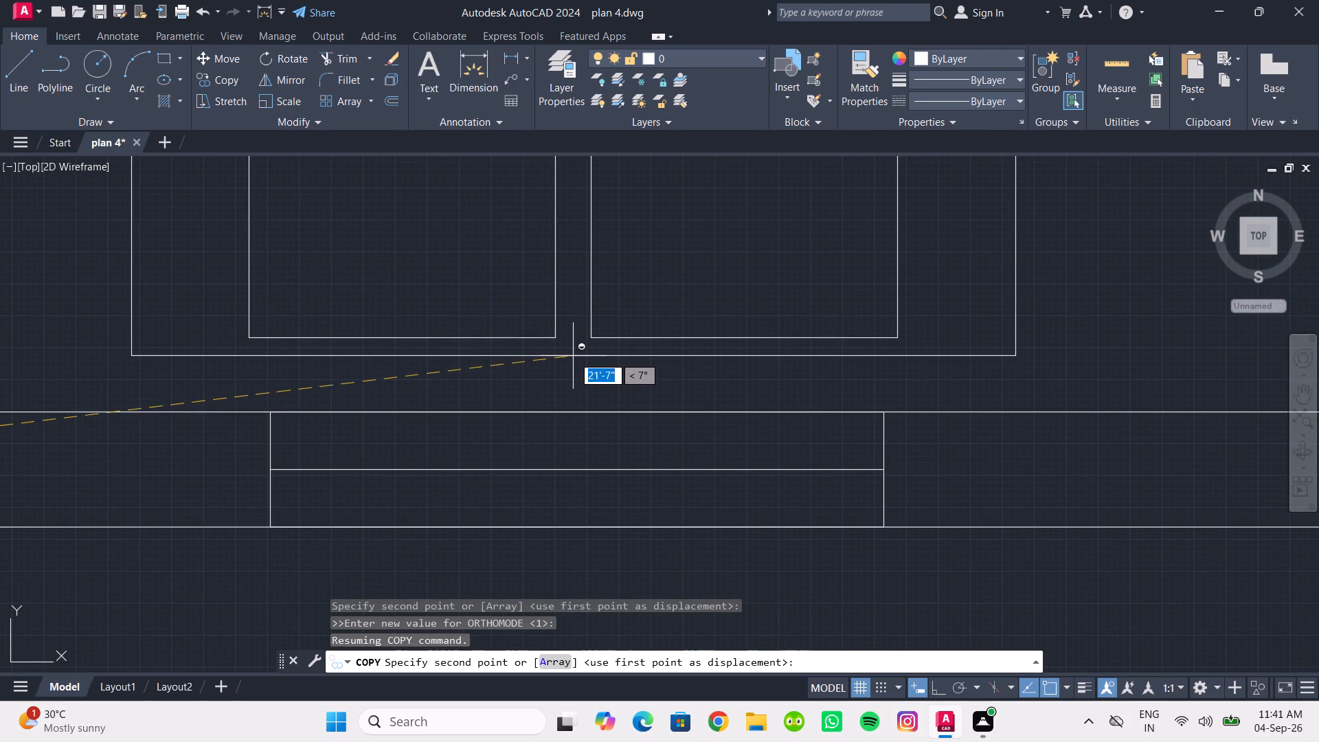
pyautogui.keyDown('shift'); pyautogui.click(583, 370); pyautogui.keyUp('shift')
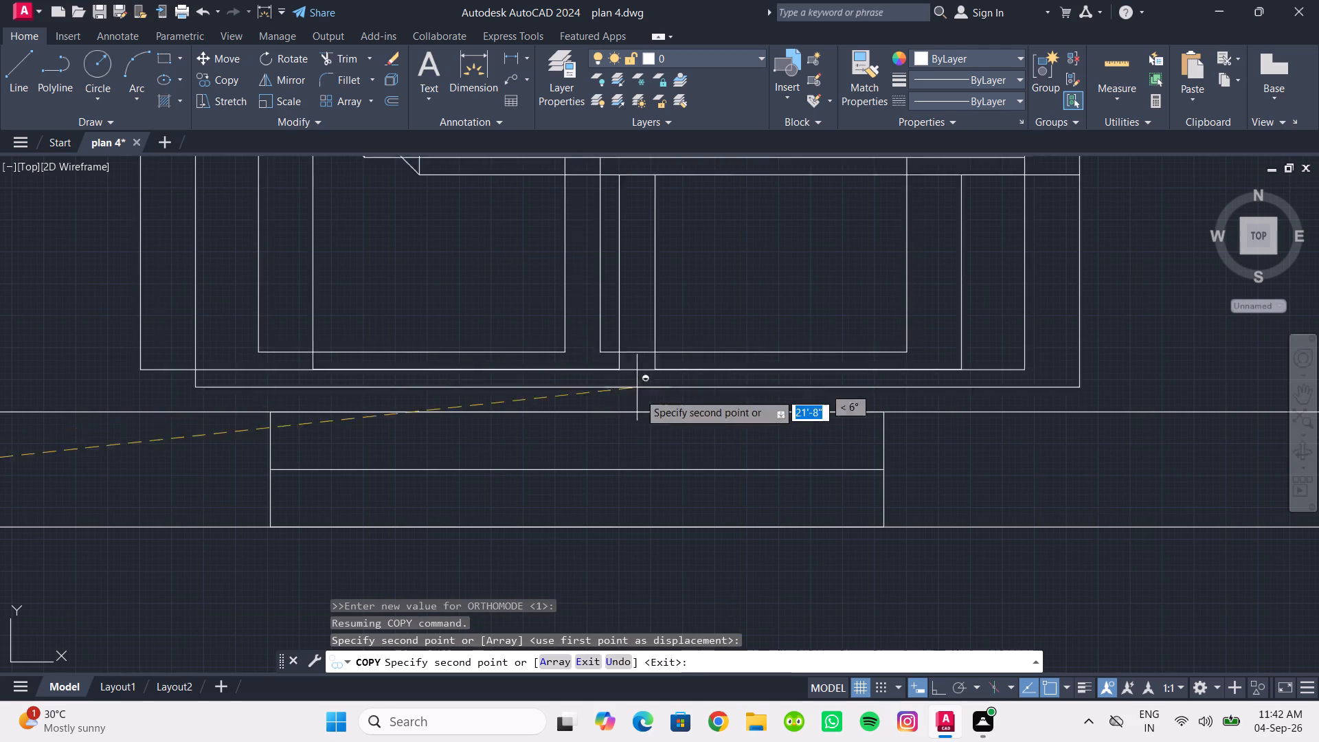
pyautogui.scroll(-9, 623, 432)
pyautogui.press('Escape')
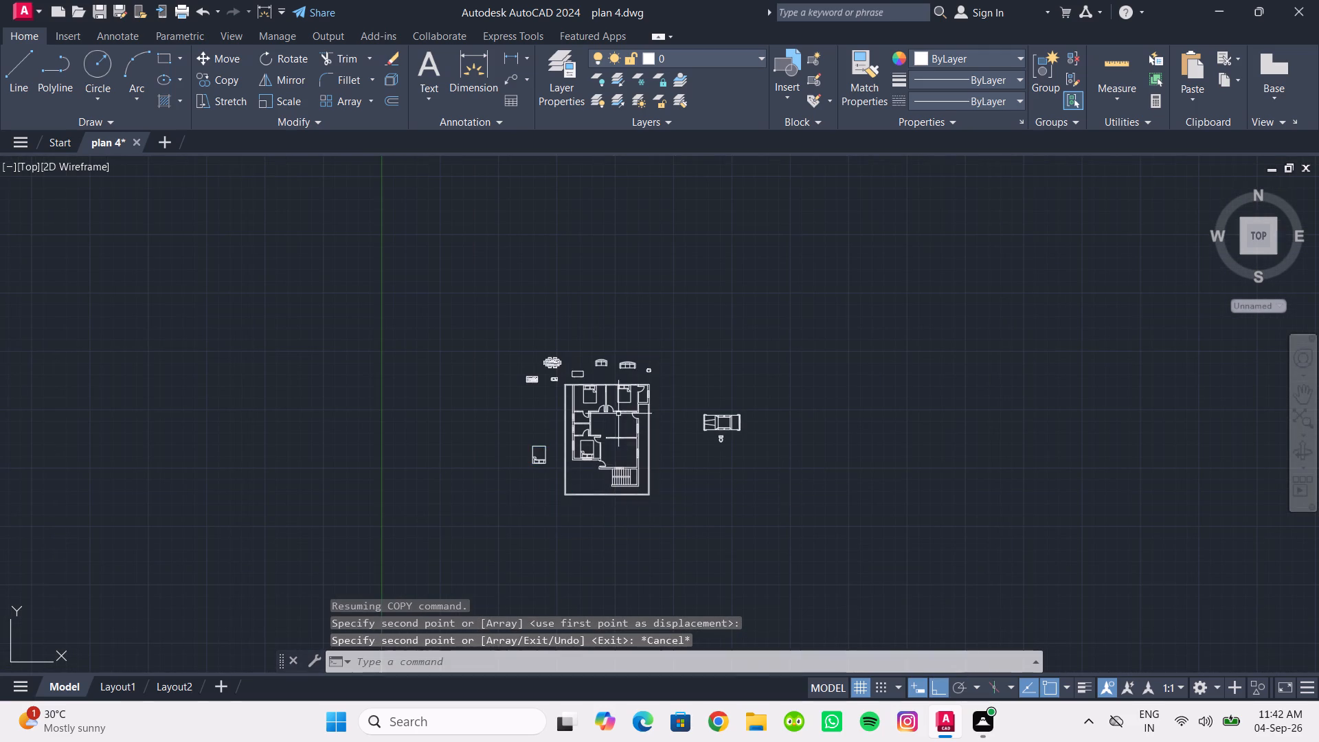
# Move the northeast bedroom's bed slightly south so its headboard no longer touches the north wall.
pyautogui.scroll(7, 627, 396)
pyautogui.moveTo(636, 390); pyautogui.dragTo(672, 496, button='middle')
pyautogui.moveTo(673, 496); pyautogui.dragTo(659, 488)
pyautogui.moveTo(575, 462); pyautogui.dragTo(566, 458)
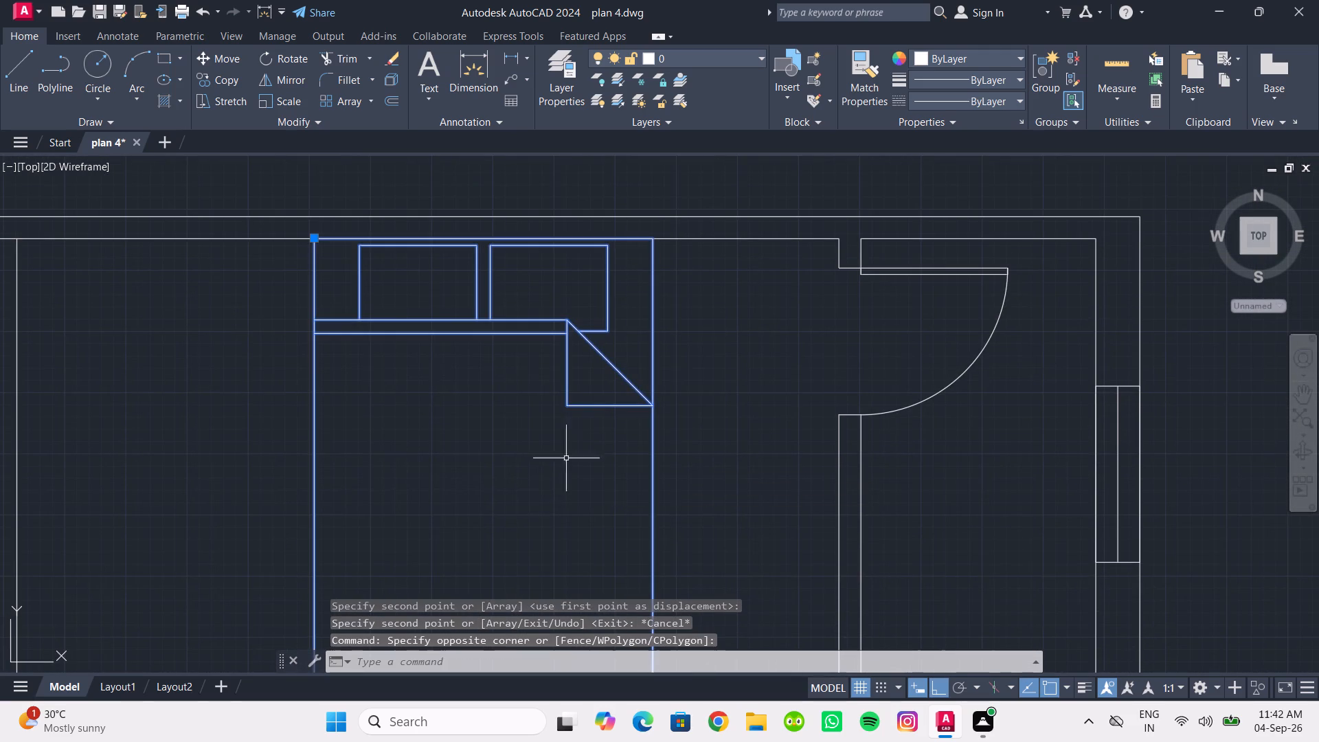
pyautogui.click(222, 63)
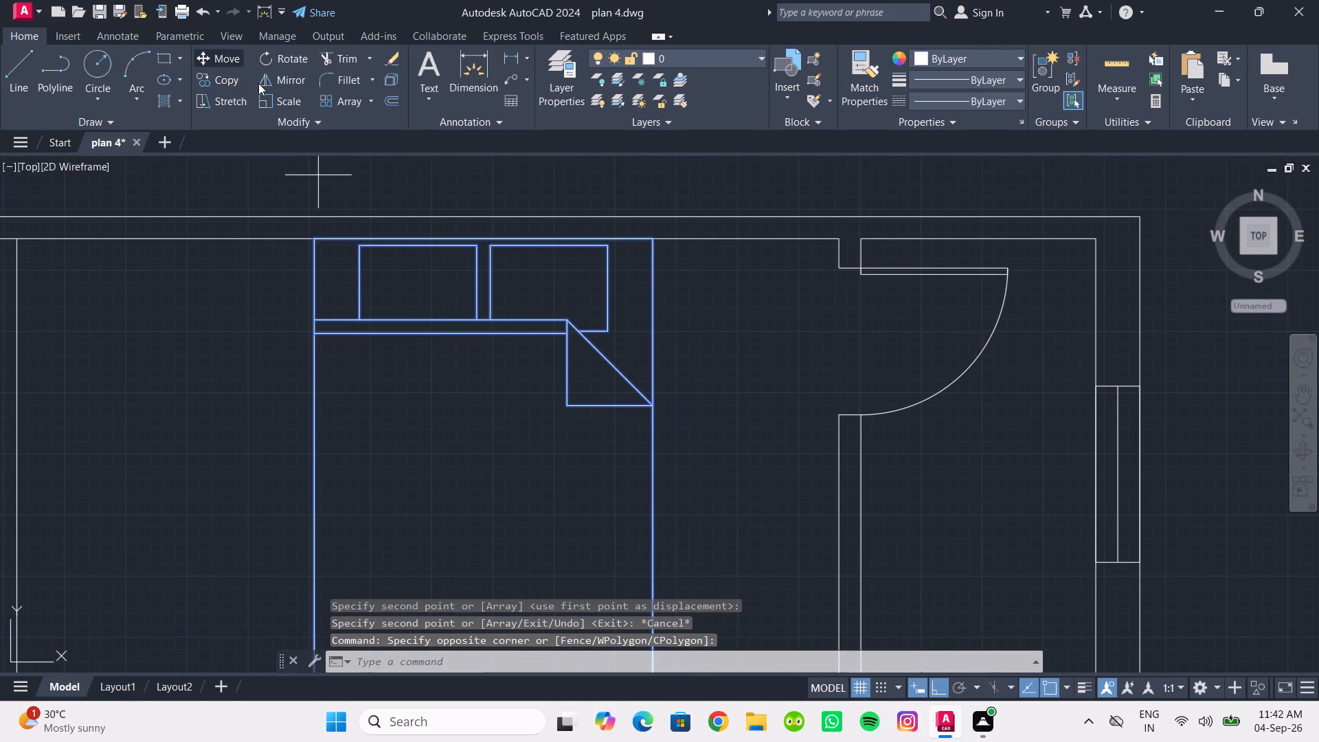
pyautogui.scroll(3, 507, 227)
pyautogui.click(409, 271)
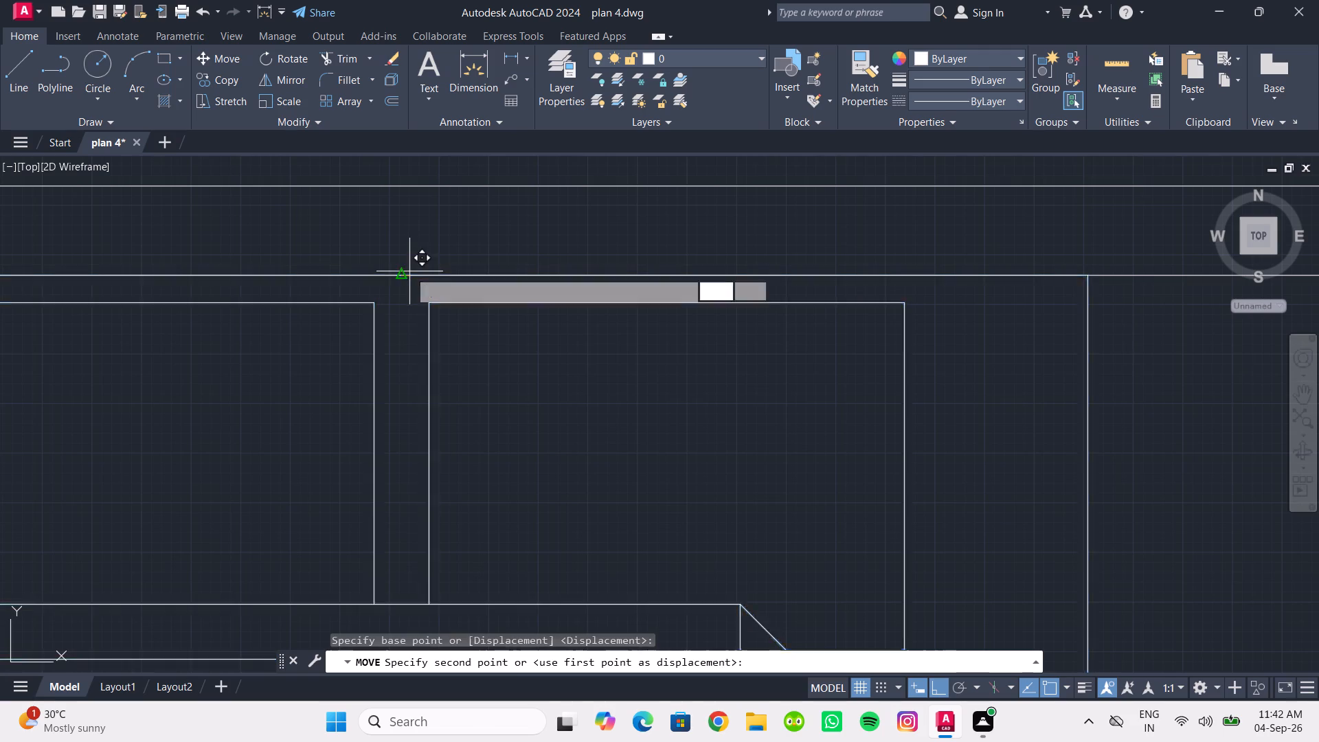
pyautogui.click(404, 308)
pyautogui.scroll(-5, 415, 355)
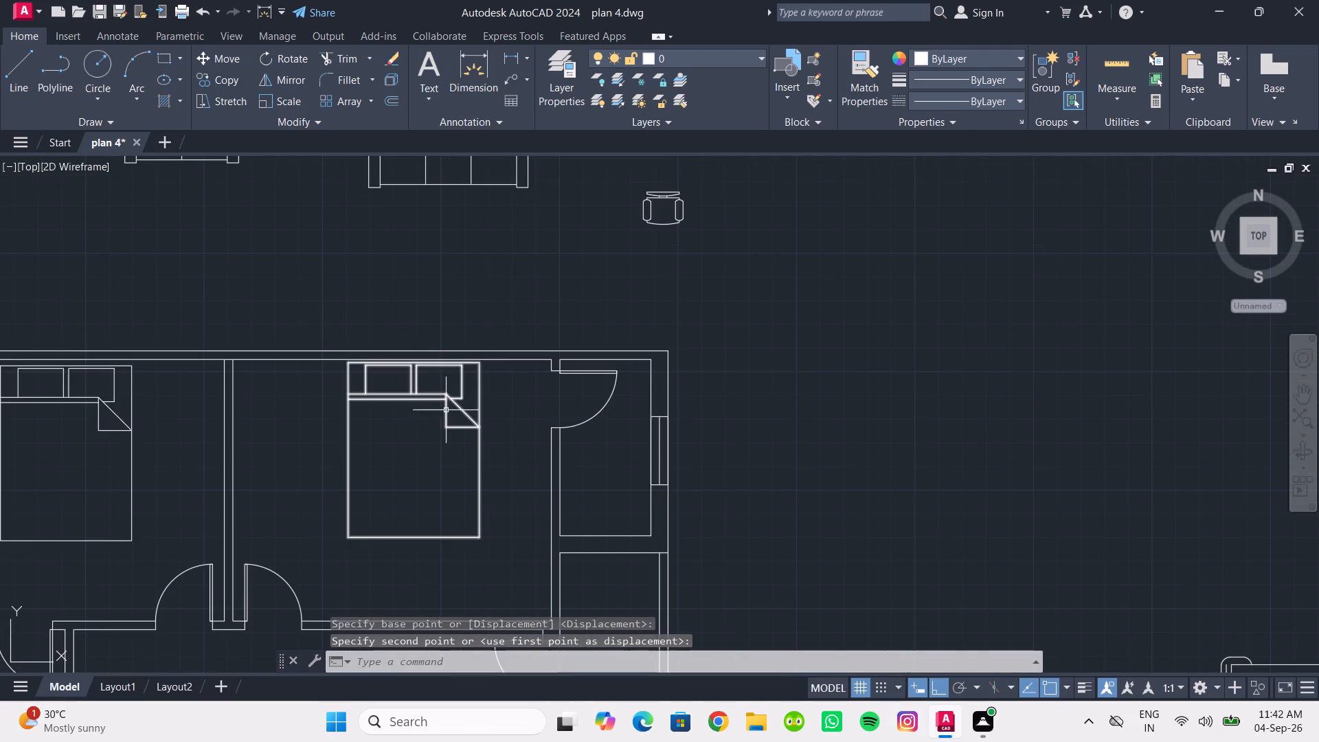
# Move the northeast bedroom's bed a little further south, widening the gap between its headboard and the north wall.
pyautogui.scroll(5, 418, 374)
pyautogui.moveTo(379, 300); pyautogui.dragTo(469, 436, button='middle')
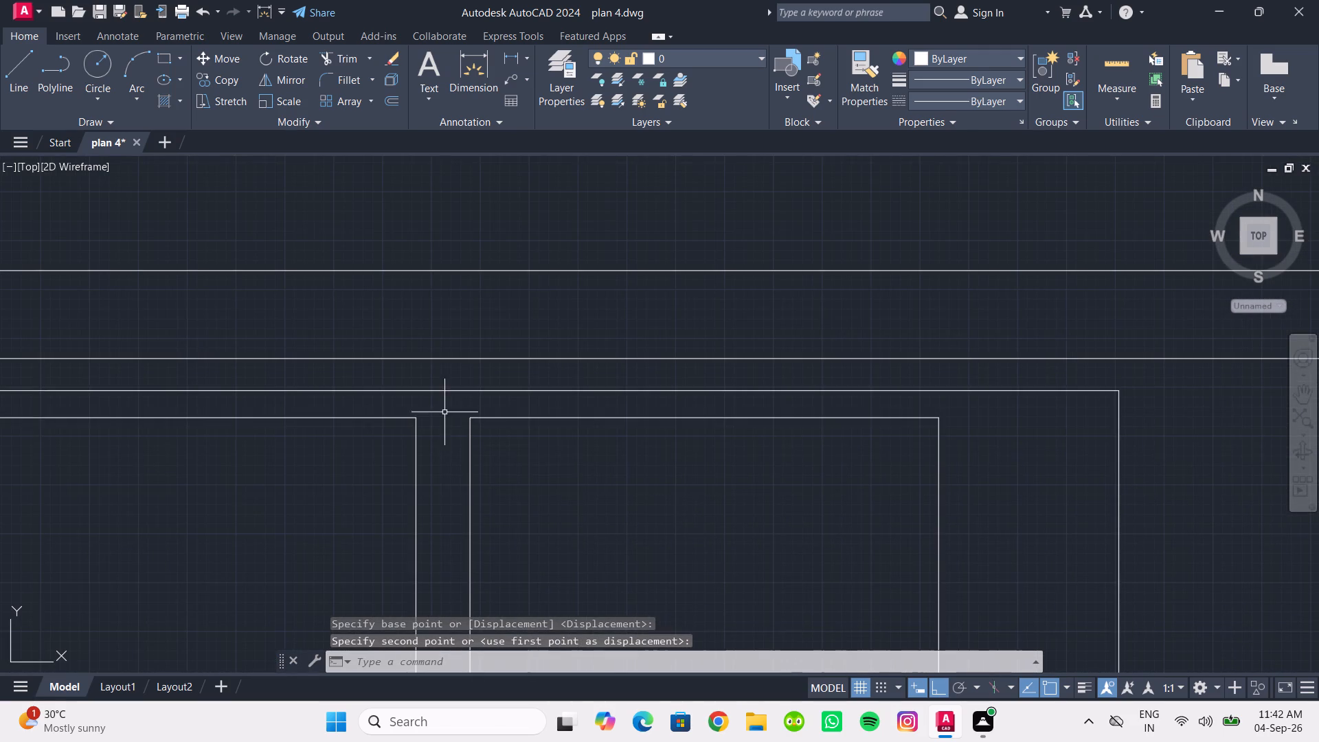
pyautogui.click(444, 407)
pyautogui.click(418, 386)
pyautogui.click(208, 58)
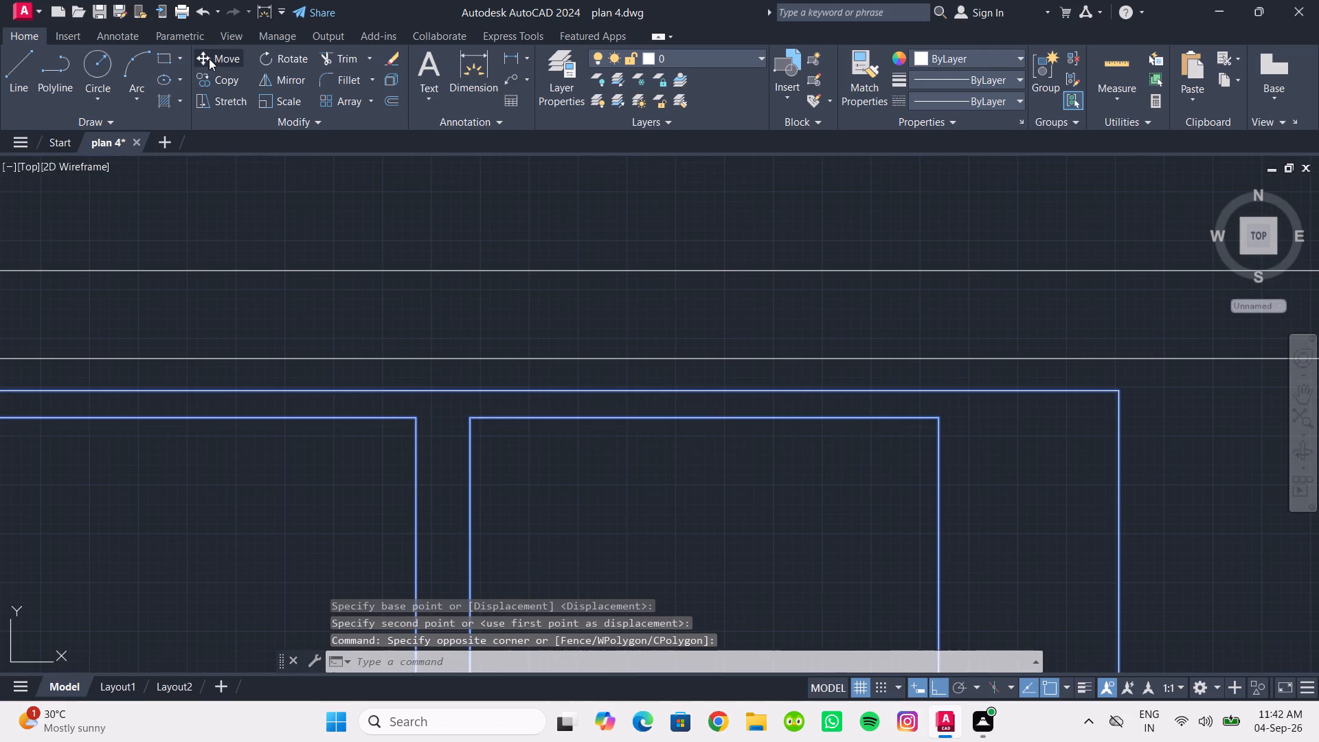
pyautogui.click(444, 392)
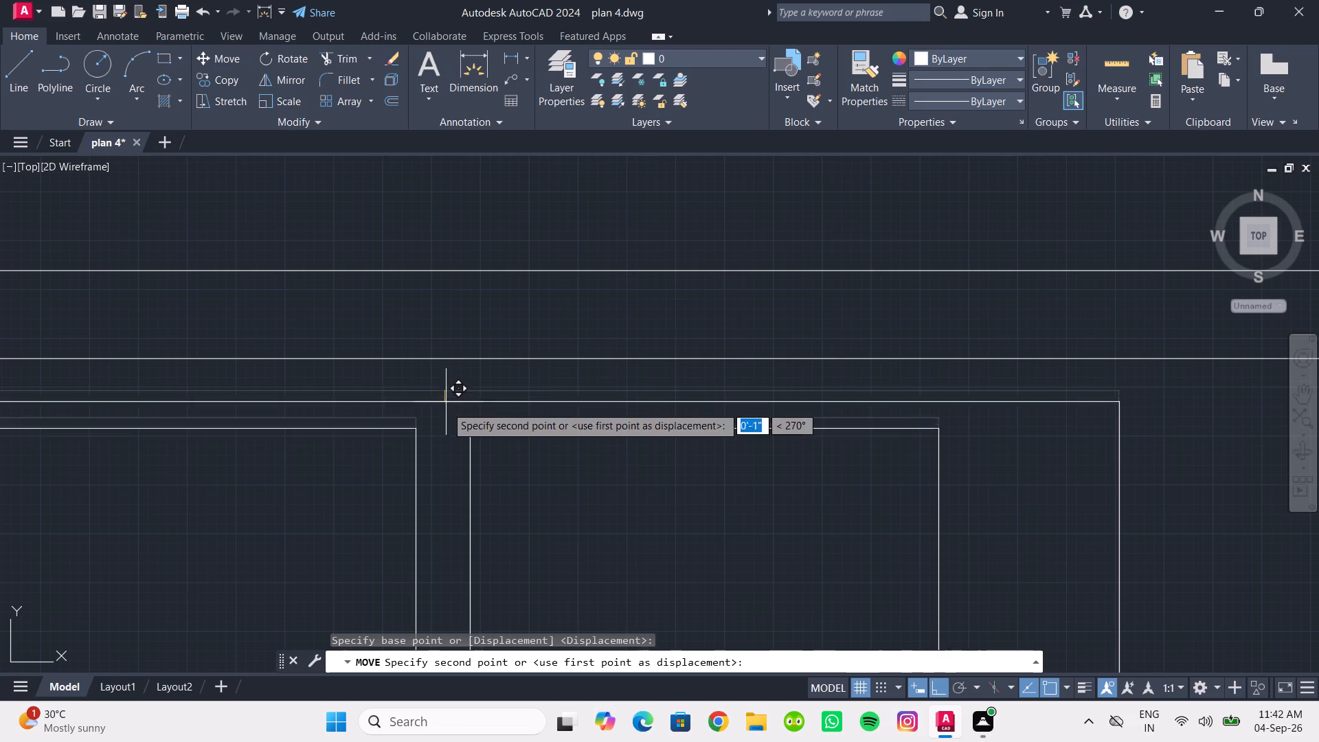
pyautogui.click(449, 427)
pyautogui.scroll(-5, 437, 423)
pyautogui.moveTo(475, 474); pyautogui.dragTo(462, 417, button='middle')
pyautogui.press('Escape')
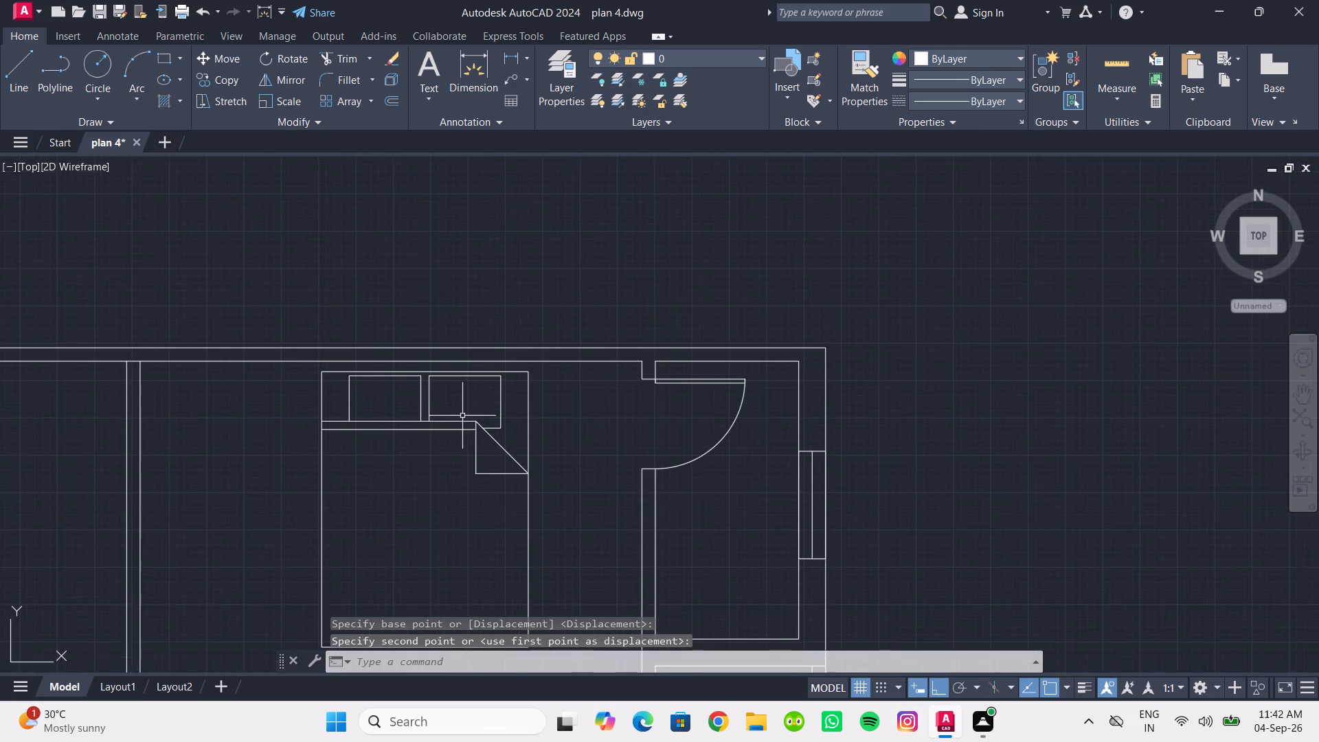
# Rotate the toilet block south of the car 90 degrees about a point southeast of it, so its tank faces west.
pyautogui.scroll(-2, 456, 438)
pyautogui.moveTo(456, 438); pyautogui.dragTo(480, 380, button='middle')
pyautogui.moveTo(527, 390); pyautogui.dragTo(340, 288, button='middle')
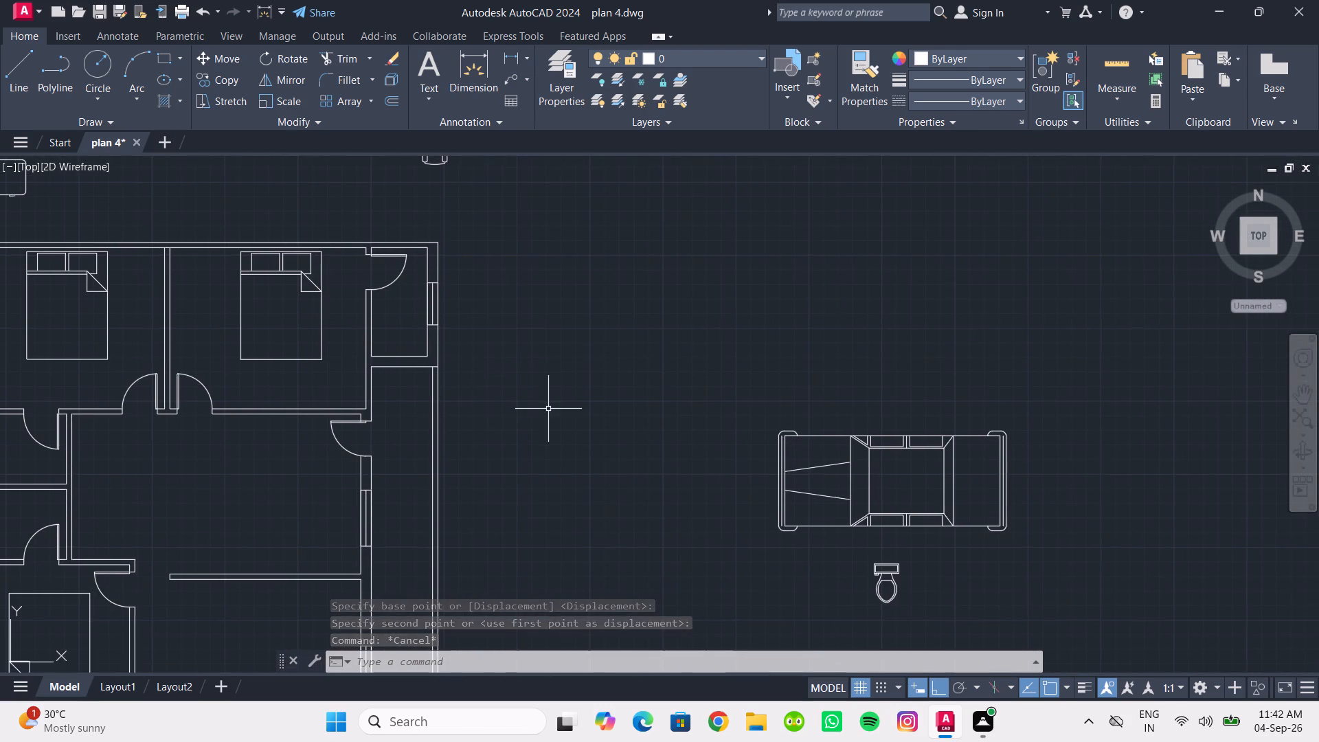
pyautogui.moveTo(545, 409); pyautogui.dragTo(500, 358, button='middle')
pyautogui.moveTo(614, 426); pyautogui.dragTo(575, 418, button='middle')
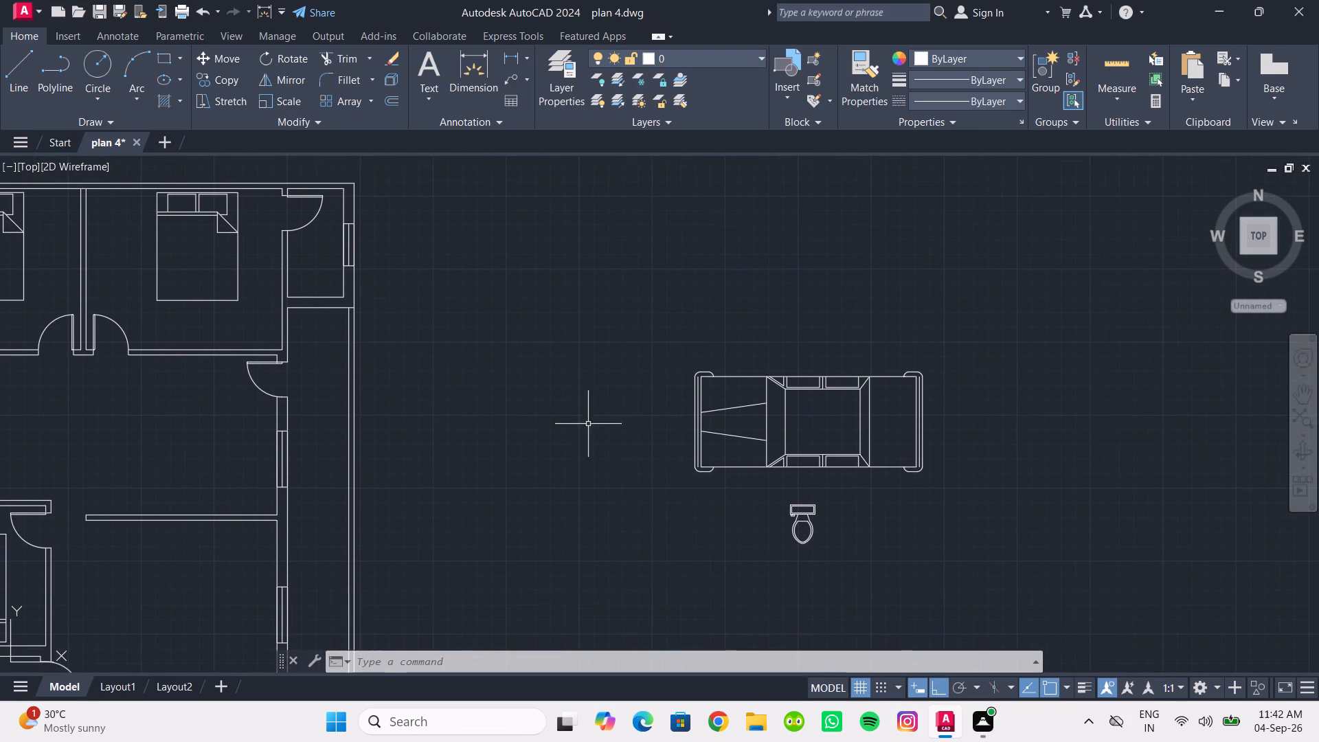
pyautogui.scroll(1, 692, 464)
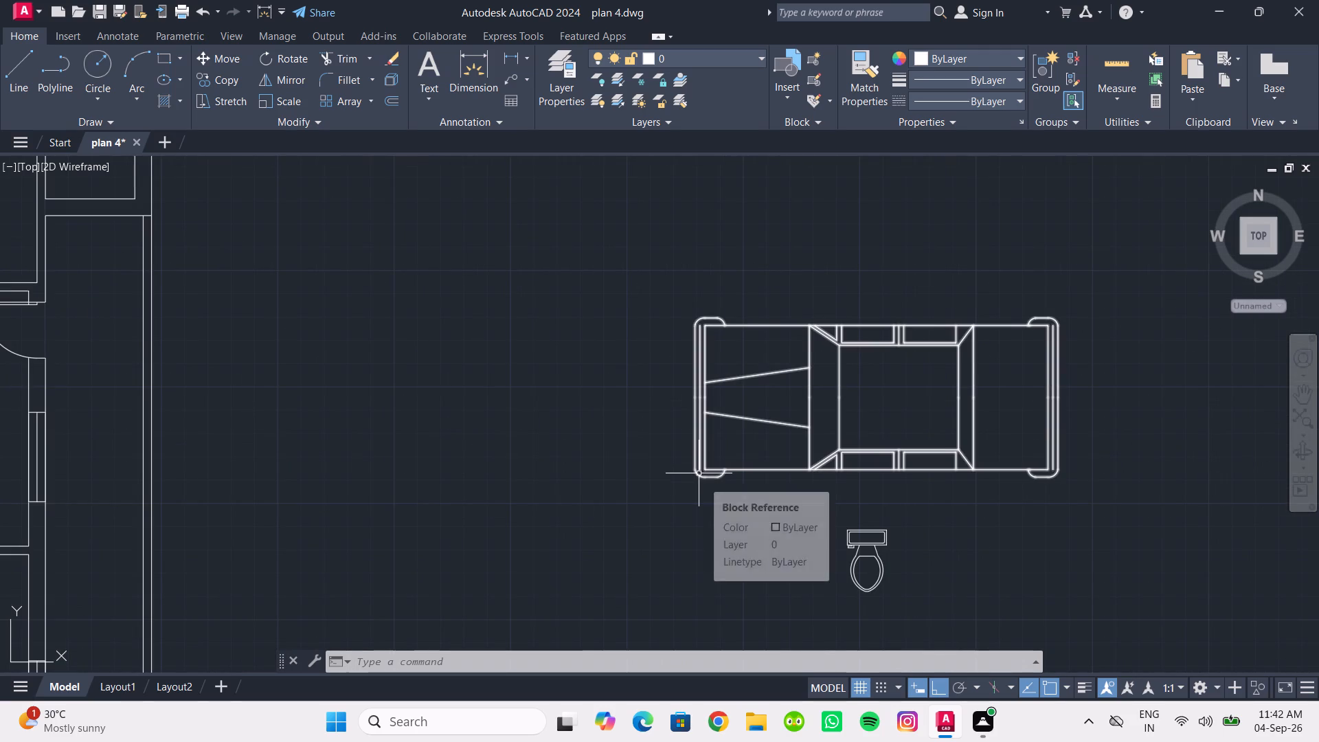
pyautogui.moveTo(873, 527); pyautogui.dragTo(665, 442, button='middle')
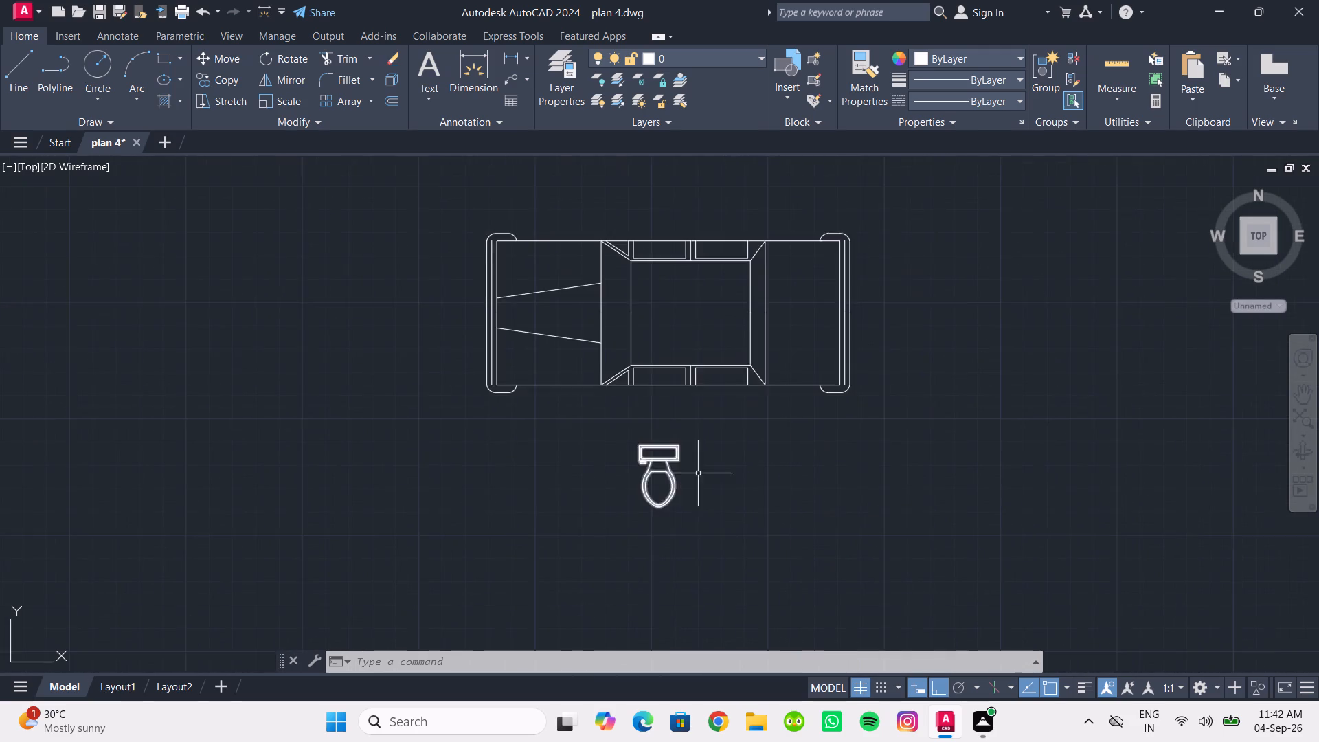
pyautogui.scroll(2, 699, 474)
pyautogui.moveTo(705, 530); pyautogui.dragTo(676, 520)
pyautogui.click(504, 484)
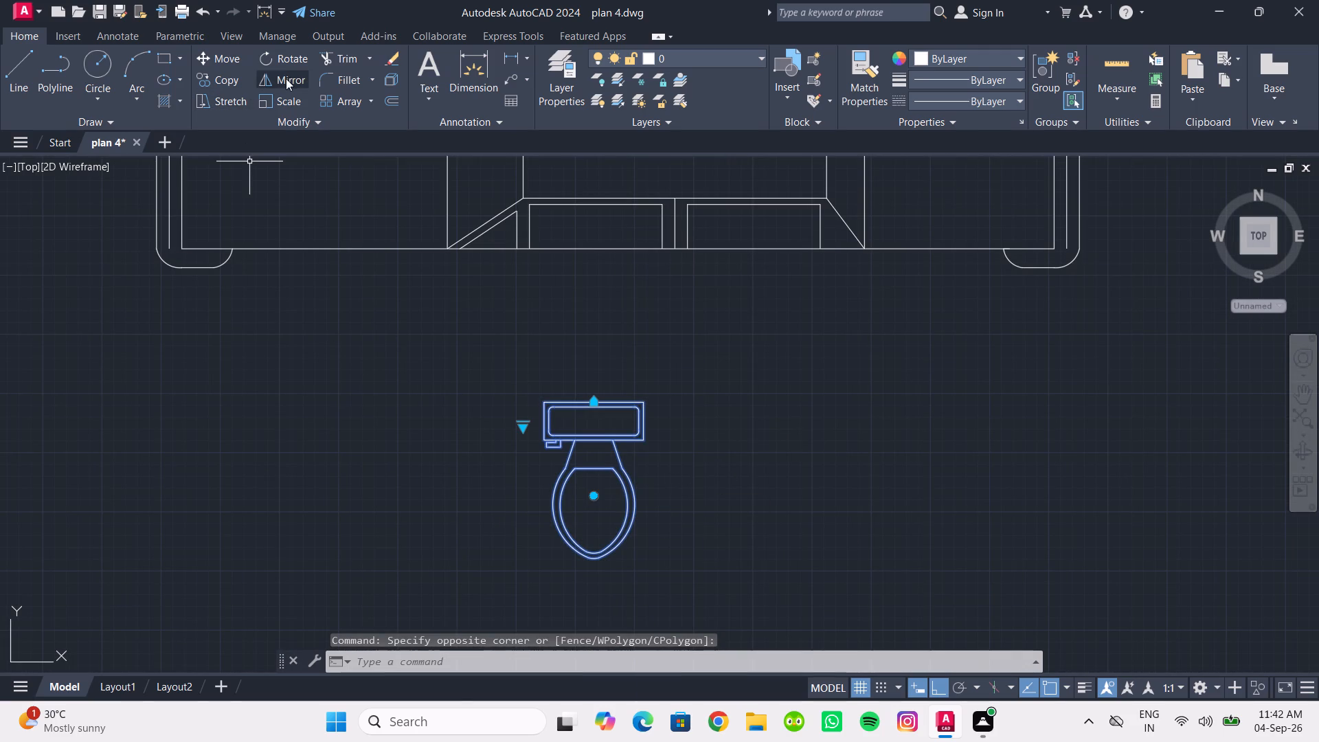
pyautogui.click(287, 65)
pyautogui.moveTo(750, 544); pyautogui.dragTo(745, 517)
pyautogui.scroll(-2, 570, 437)
pyautogui.middleClick(570, 437)
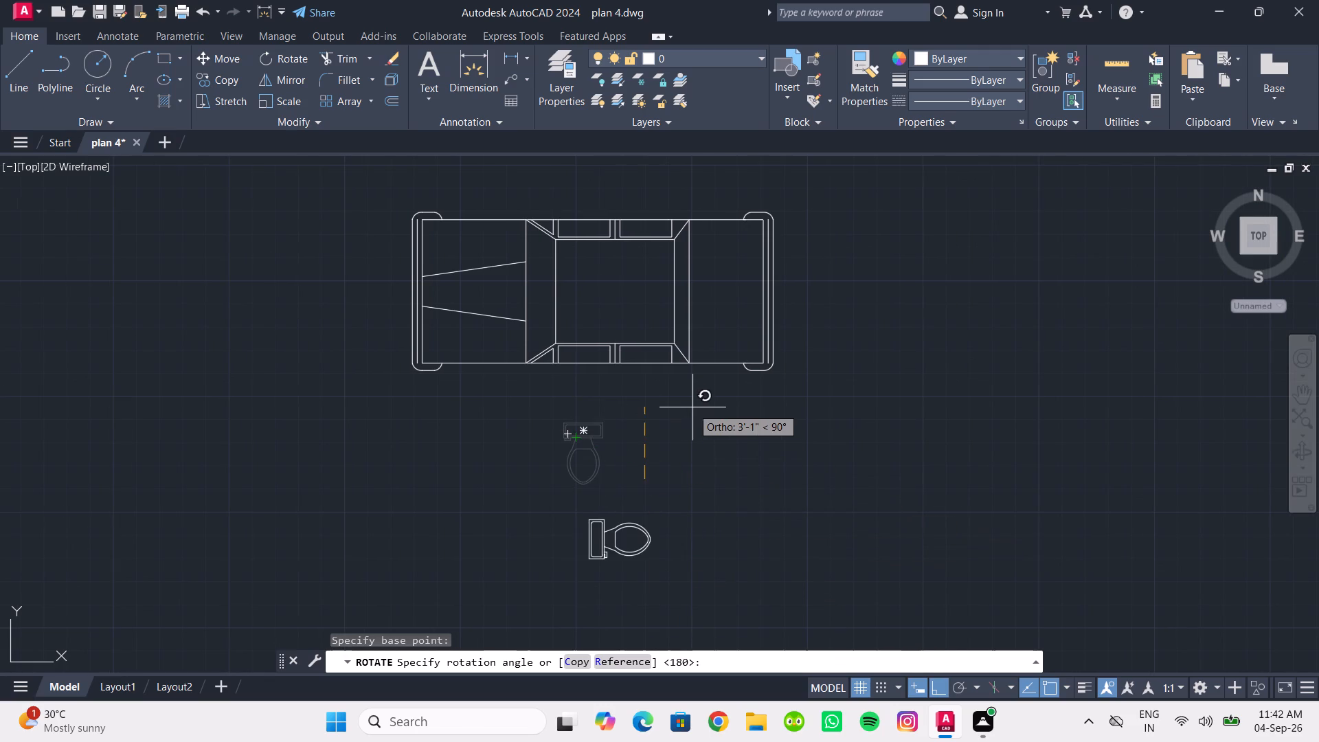
pyautogui.click(691, 405)
# Copy the rotated toilet by its tank's back midpoint into the northern west-side bathroom, just inside the window, with Ortho off.
pyautogui.moveTo(703, 572); pyautogui.dragTo(666, 553)
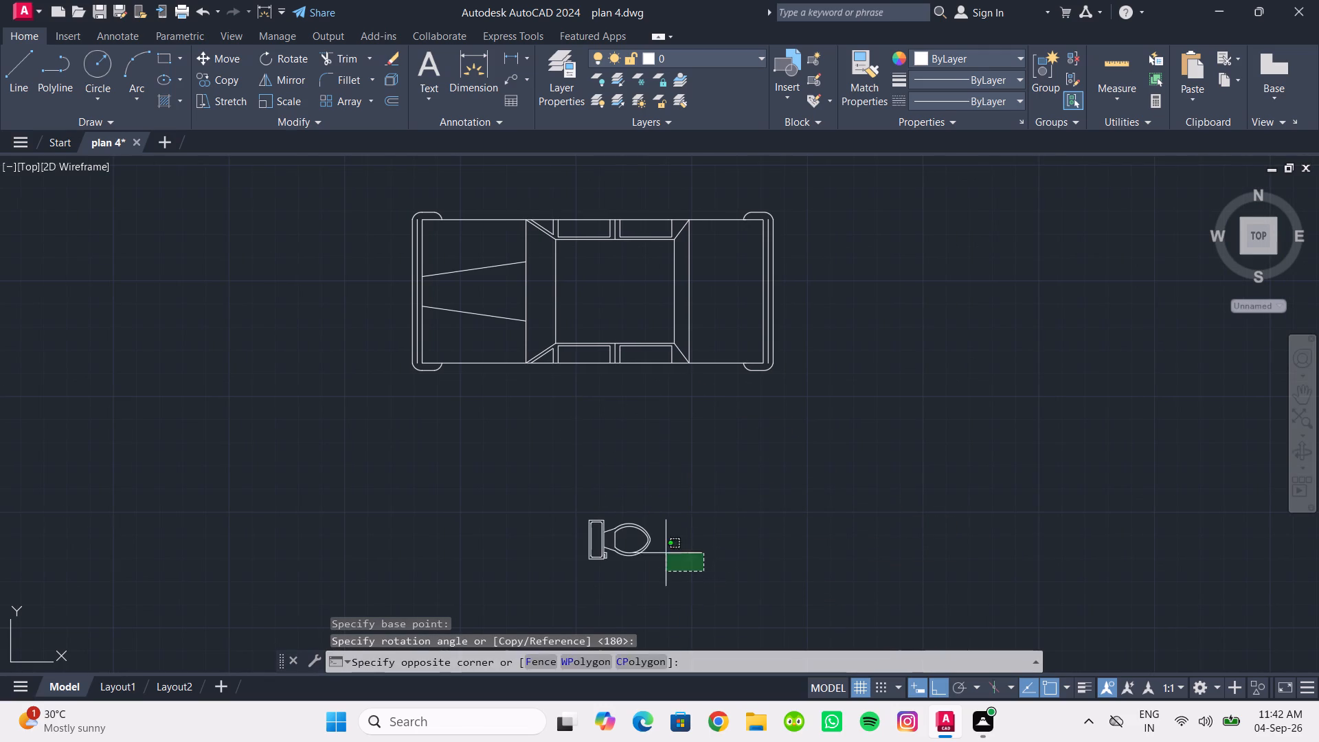
pyautogui.click(502, 481)
pyautogui.click(232, 75)
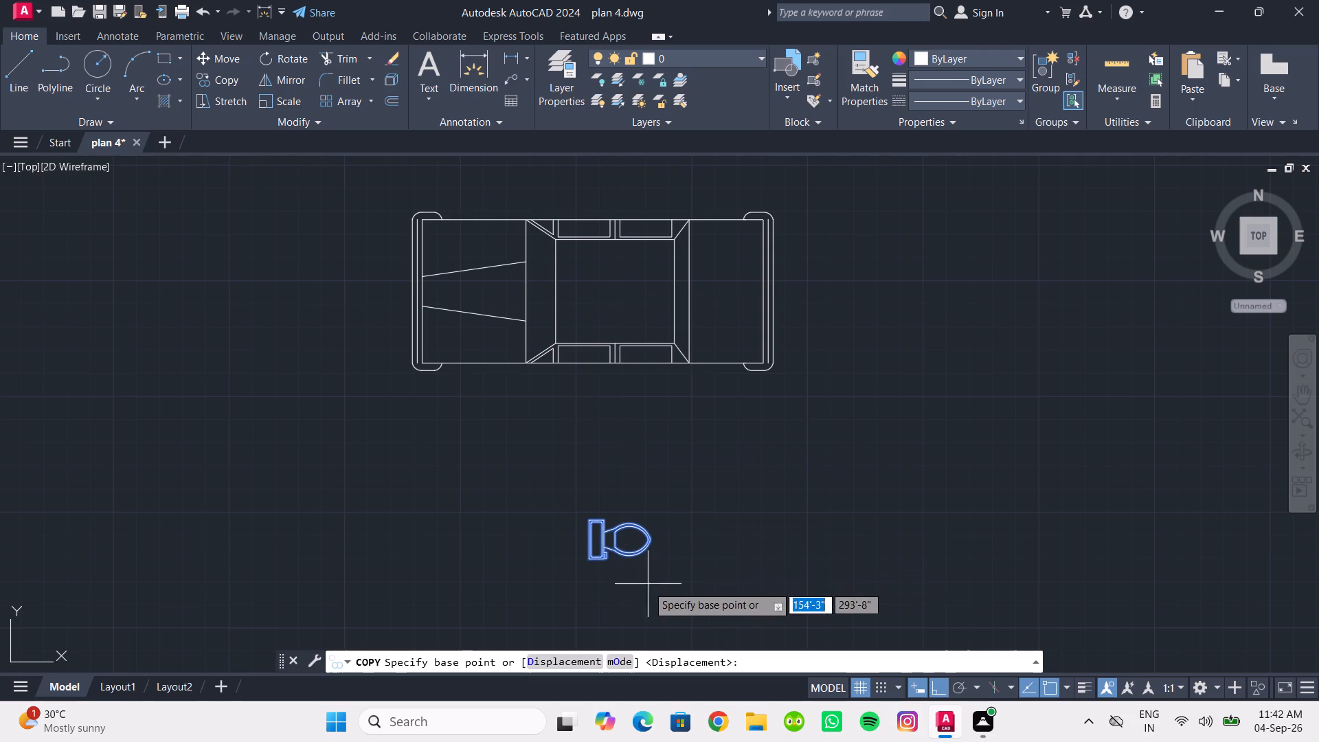
pyautogui.scroll(3, 646, 587)
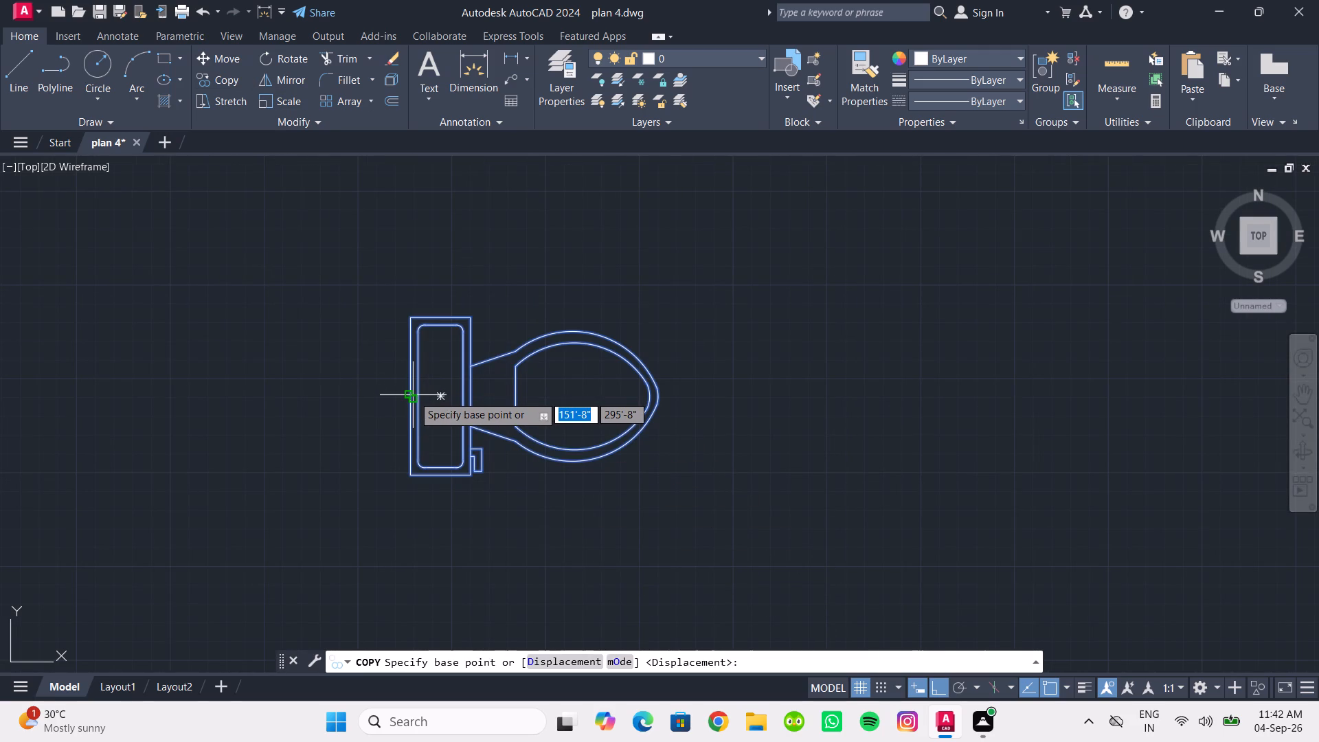
pyautogui.click(411, 396)
pyautogui.scroll(-4, 282, 431)
pyautogui.moveTo(282, 438); pyautogui.dragTo(975, 468, button='middle')
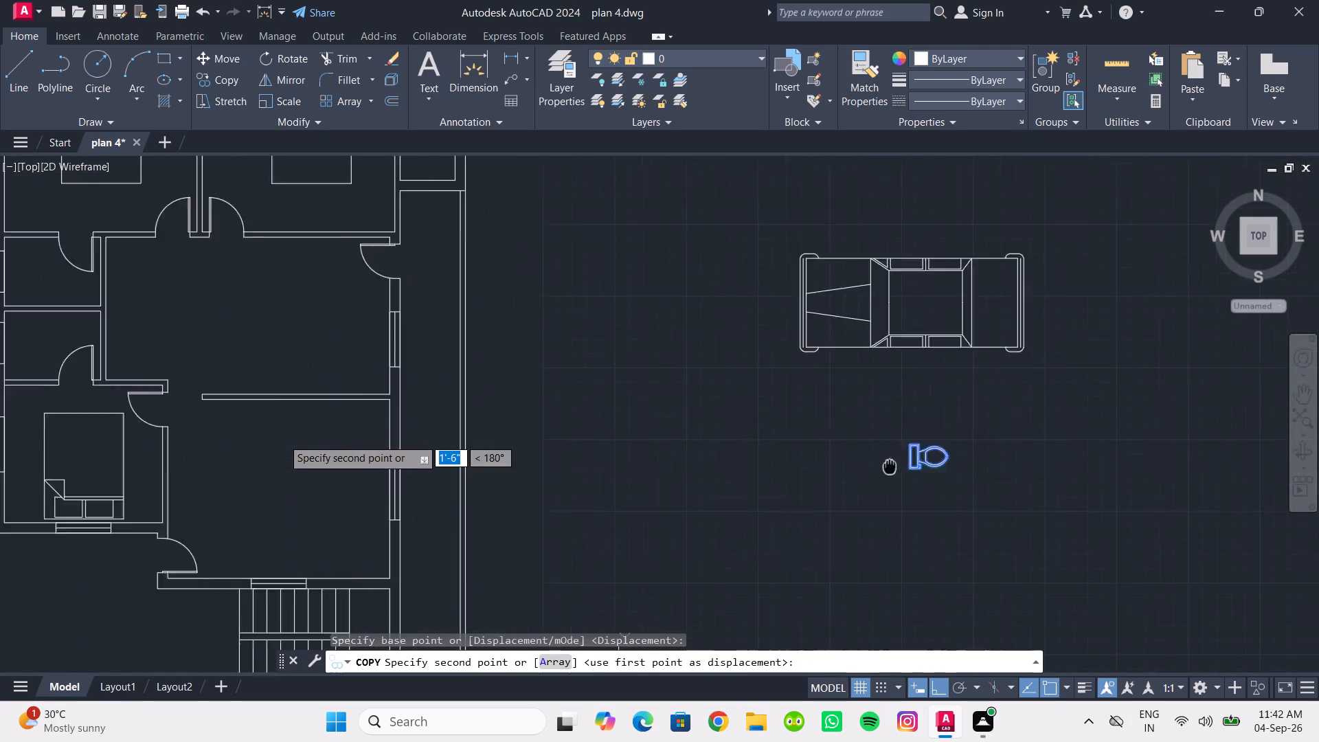
pyautogui.moveTo(975, 468); pyautogui.dragTo(1108, 466, button='middle')
pyautogui.moveTo(368, 341); pyautogui.dragTo(594, 476, button='middle')
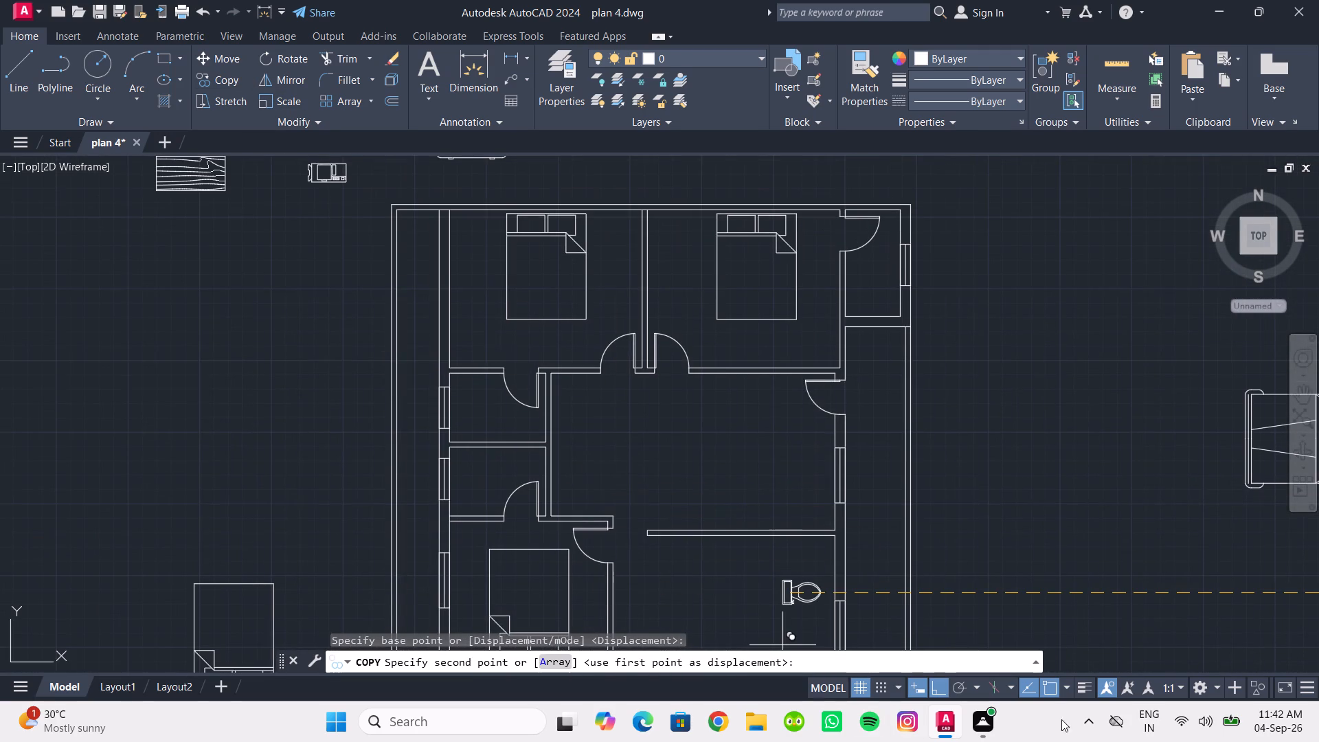
pyautogui.click(943, 686)
pyautogui.scroll(3, 458, 405)
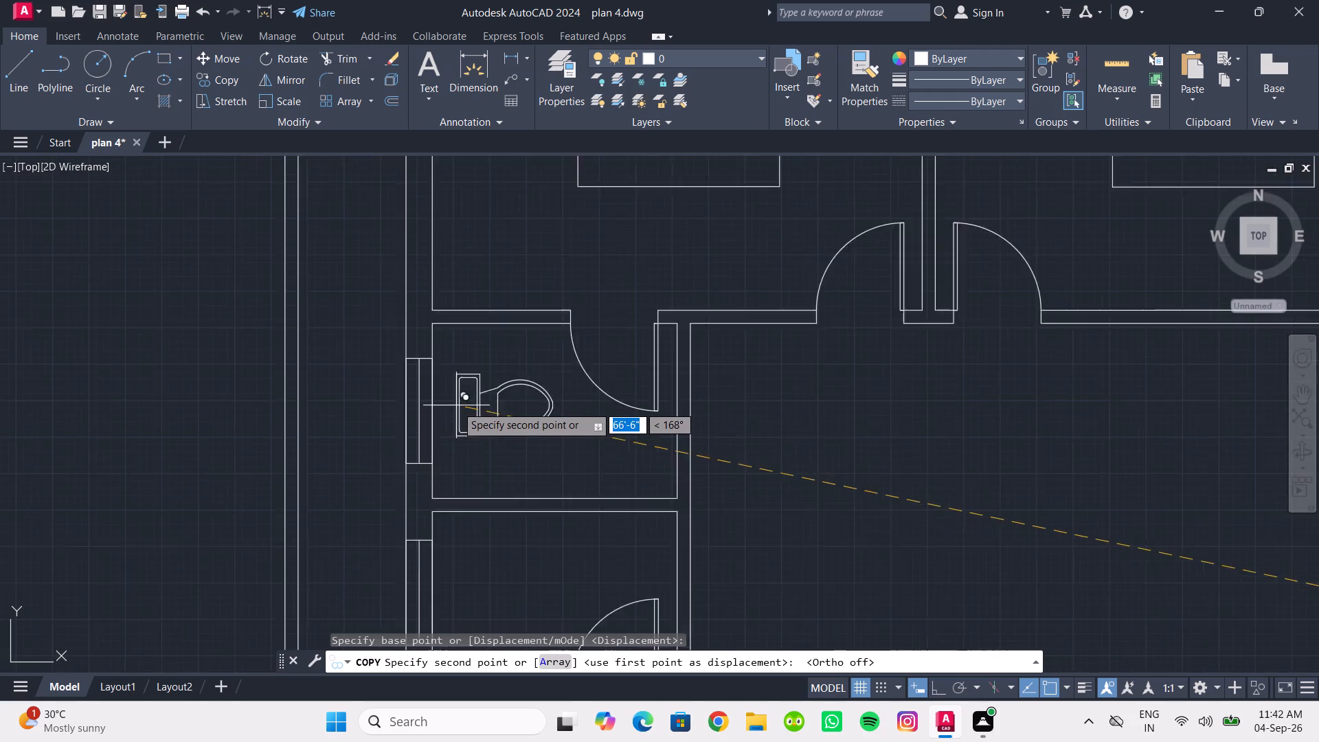
pyautogui.scroll(2, 439, 423)
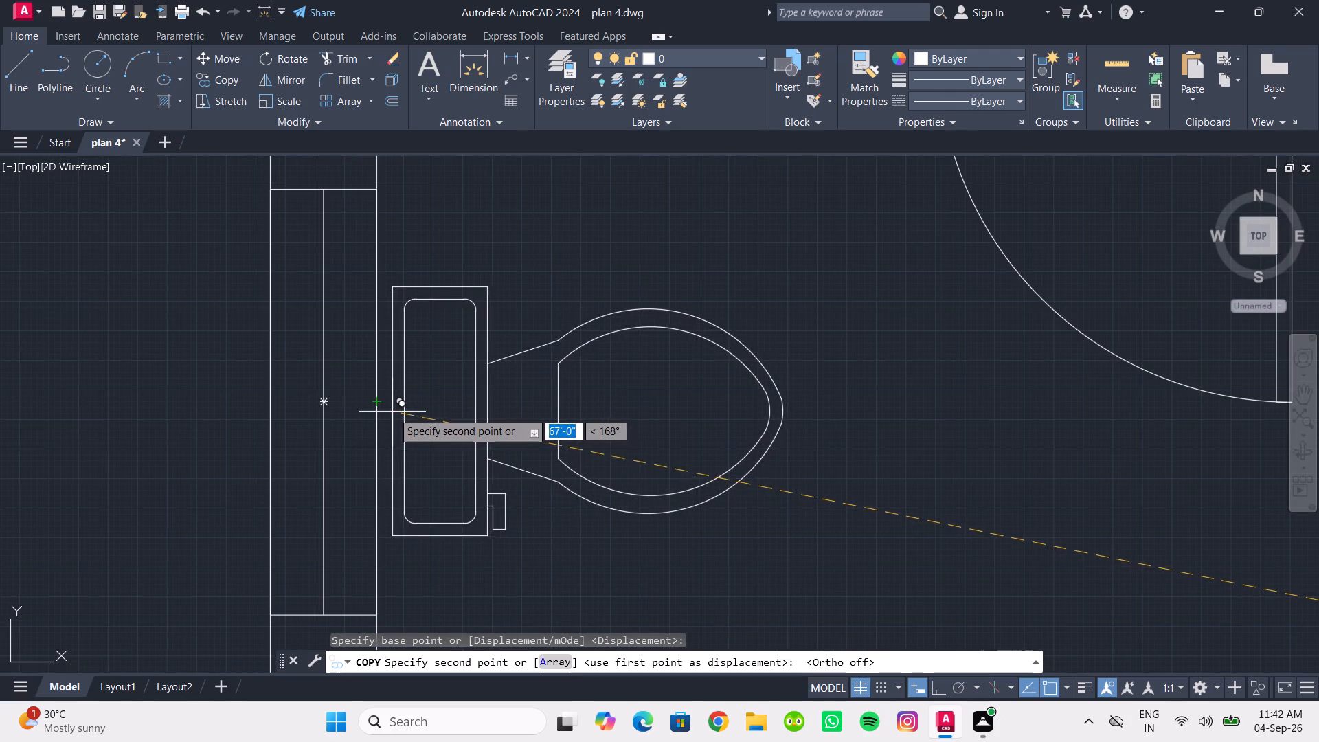
pyautogui.click(392, 411)
# Place another copy of the toilet in the southern west-side bathroom, with its tank just inside the window.
pyautogui.scroll(-2, 488, 482)
pyautogui.moveTo(488, 482); pyautogui.dragTo(425, 254, button='middle')
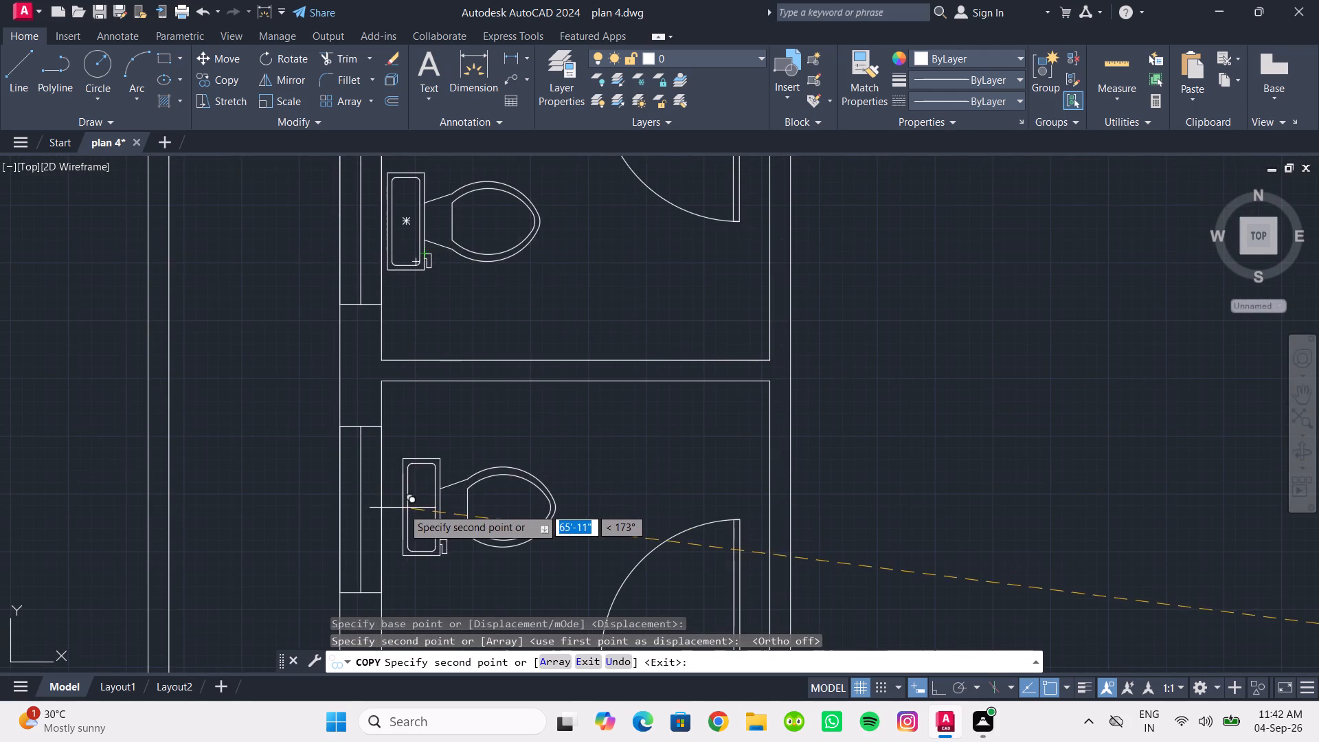
pyautogui.scroll(1, 403, 508)
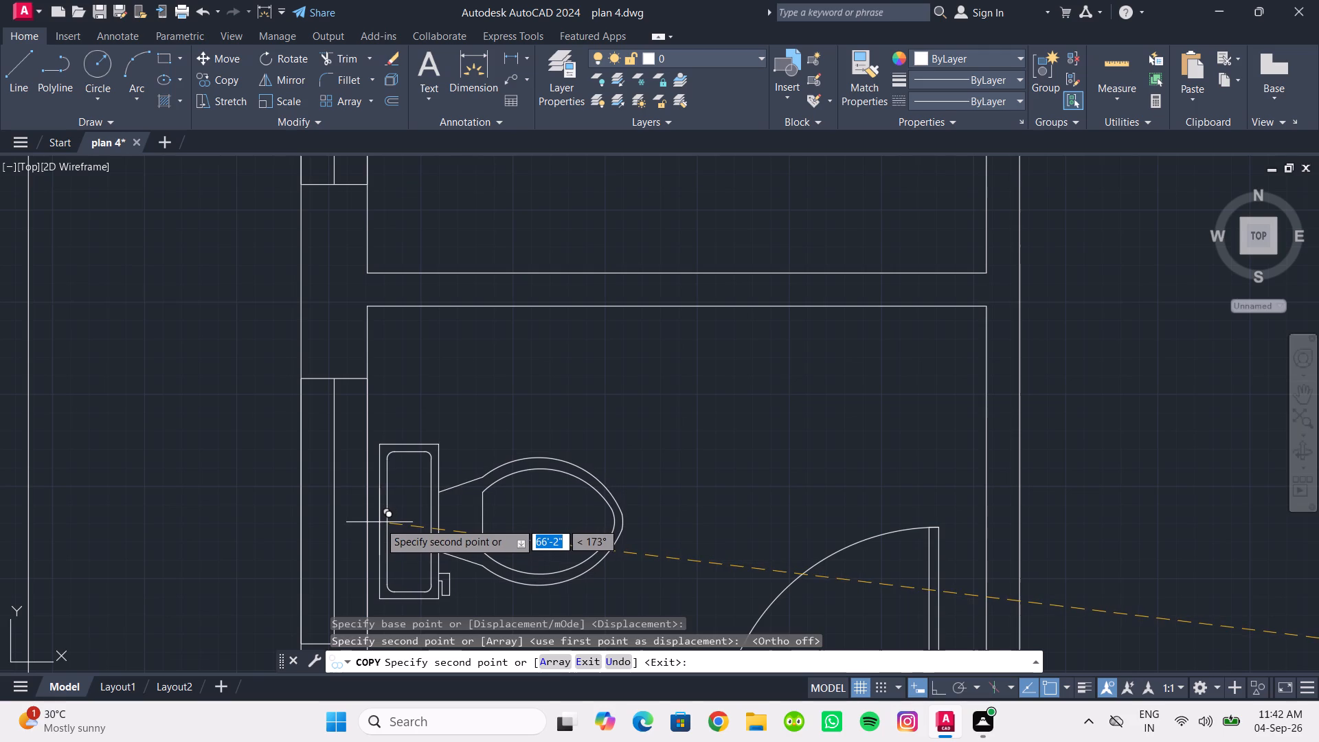
pyautogui.click(379, 522)
# Place a third toilet copy inside the small northeast bathroom and finish copying.
pyautogui.scroll(-2, 554, 499)
pyautogui.moveTo(552, 500); pyautogui.dragTo(435, 504, button='middle')
pyautogui.scroll(-2, 529, 482)
pyautogui.moveTo(555, 482); pyautogui.dragTo(550, 480, button='middle')
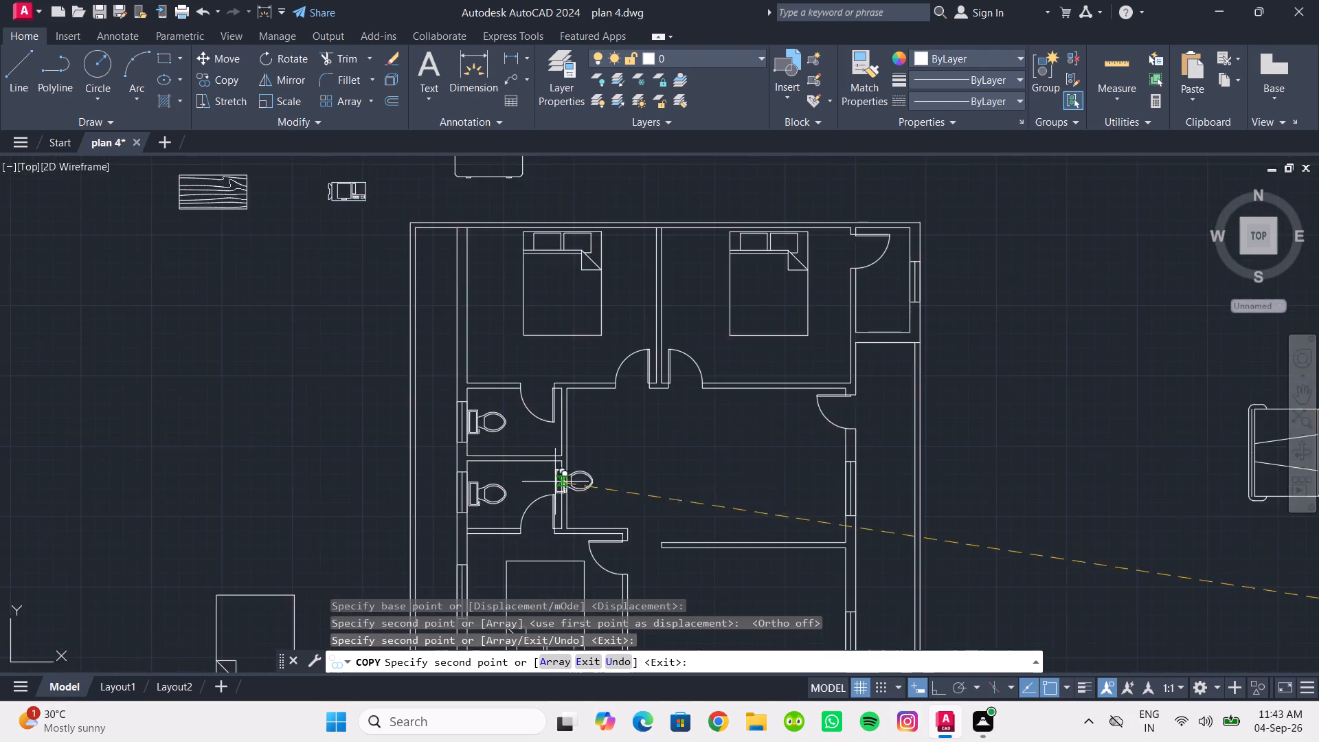
pyautogui.moveTo(550, 480); pyautogui.dragTo(255, 497, button='middle')
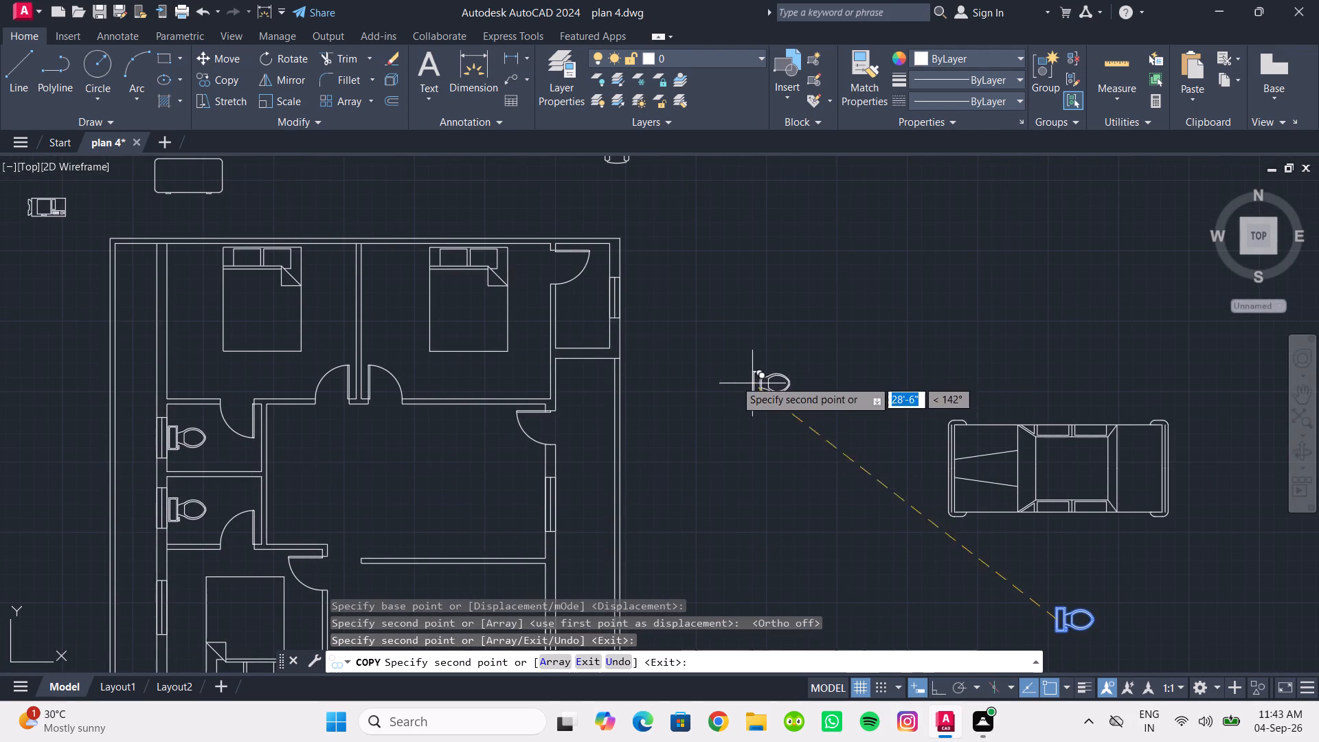
pyautogui.scroll(4, 583, 330)
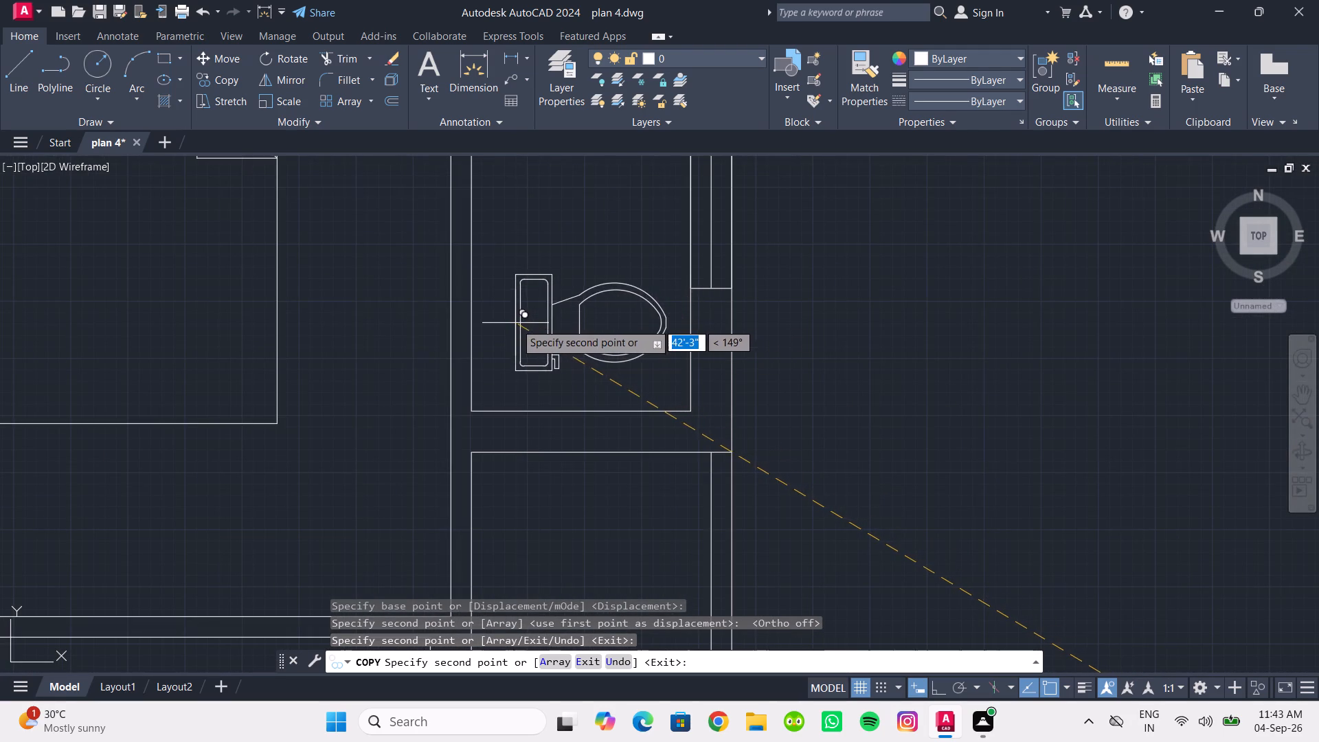
pyautogui.click(515, 323)
pyautogui.press('Escape')
# Rotate the northeast bathroom's toilet 90 degrees so its tank faces south.
pyautogui.click(533, 368)
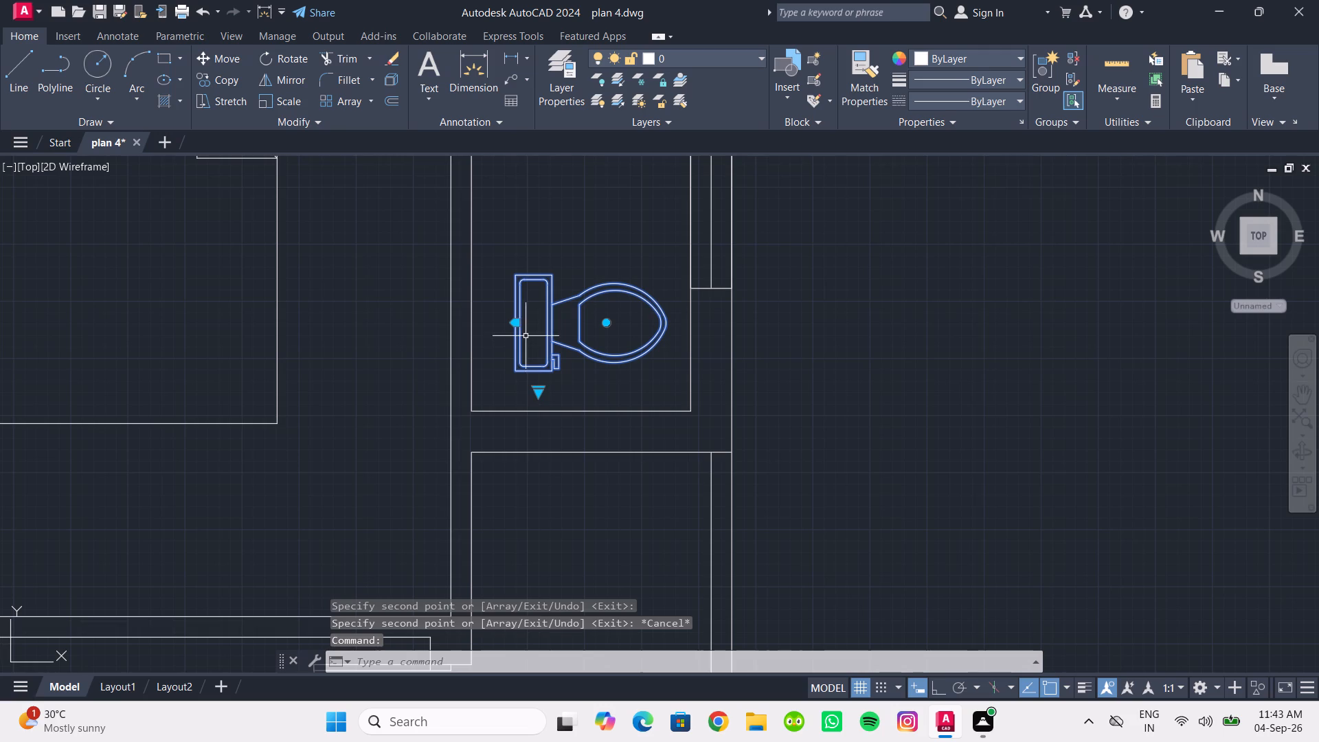
pyautogui.click(519, 327)
pyautogui.press('Escape')
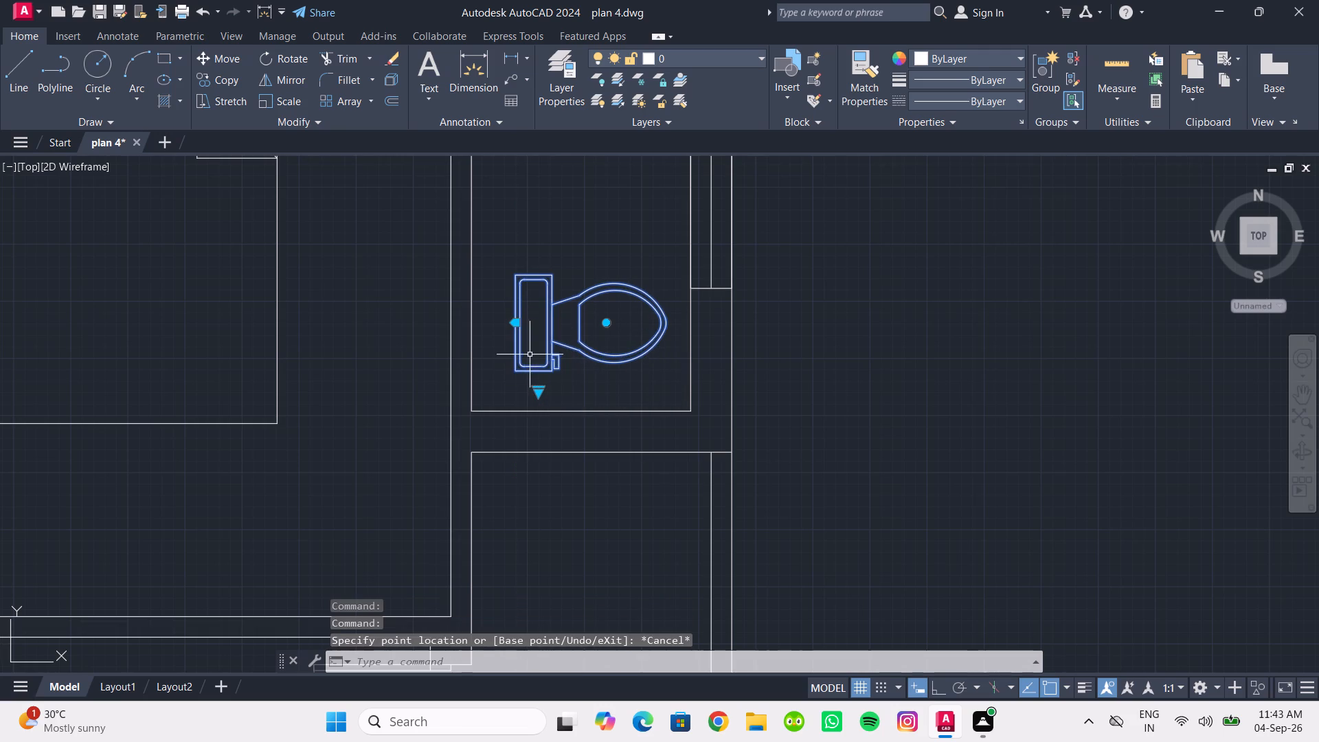
pyautogui.click(608, 323)
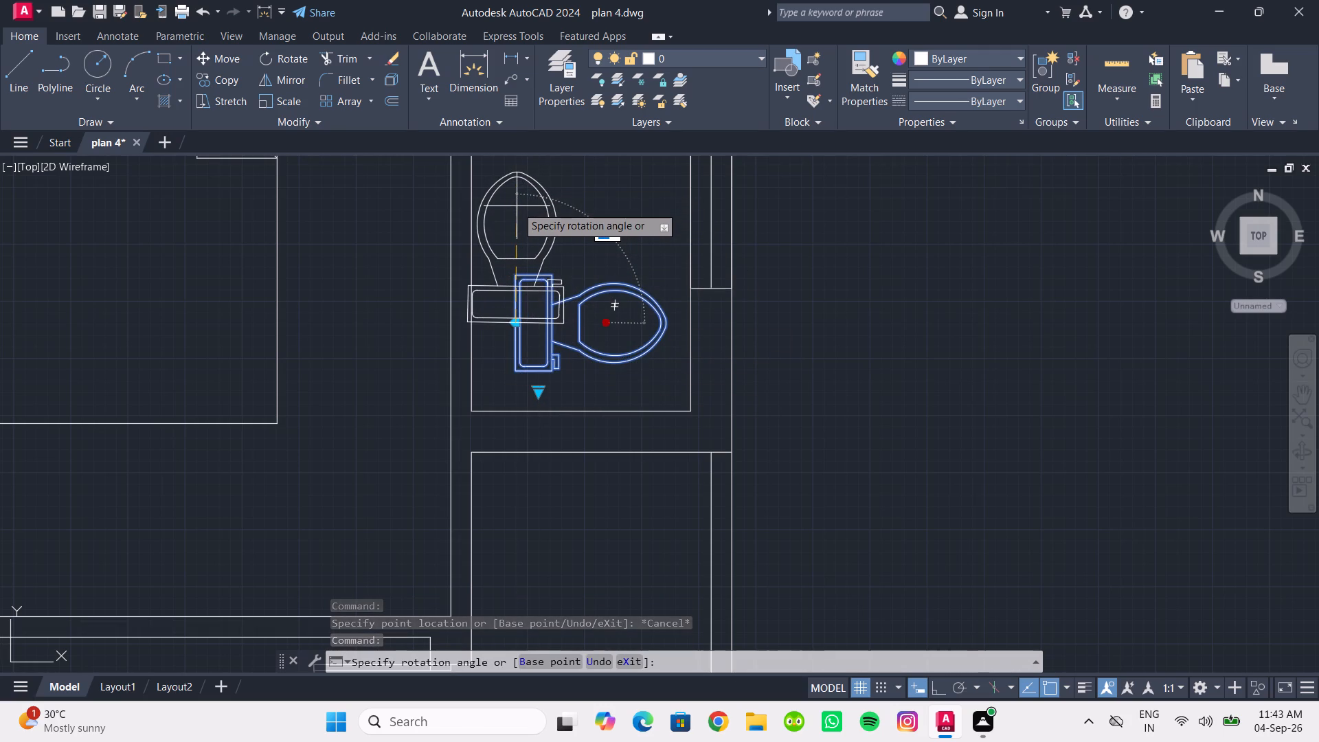
pyautogui.write('90')
pyautogui.press('Return')
pyautogui.press('Escape')
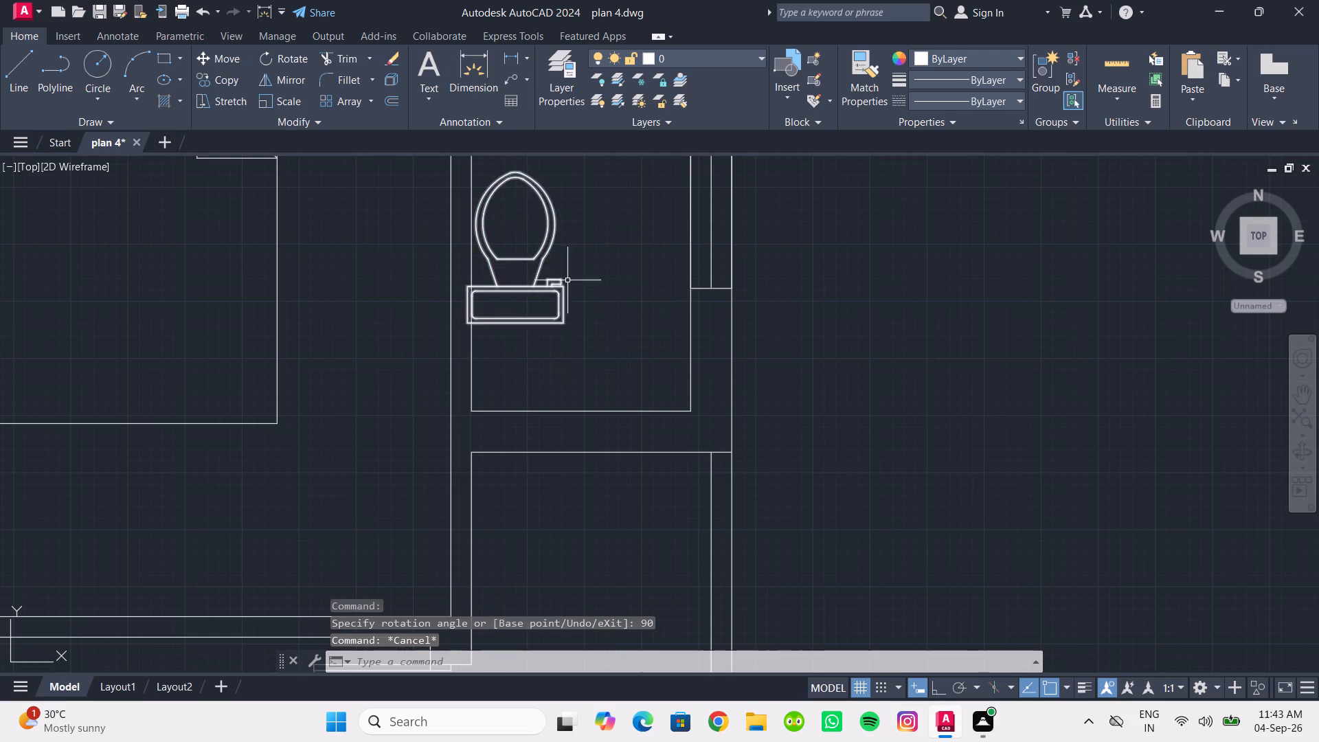
# Move the northeast bathroom's toilet by its tank's back midpoint onto the south wall, near the middle of that wall.
pyautogui.moveTo(585, 342); pyautogui.dragTo(573, 326)
pyautogui.click(545, 289)
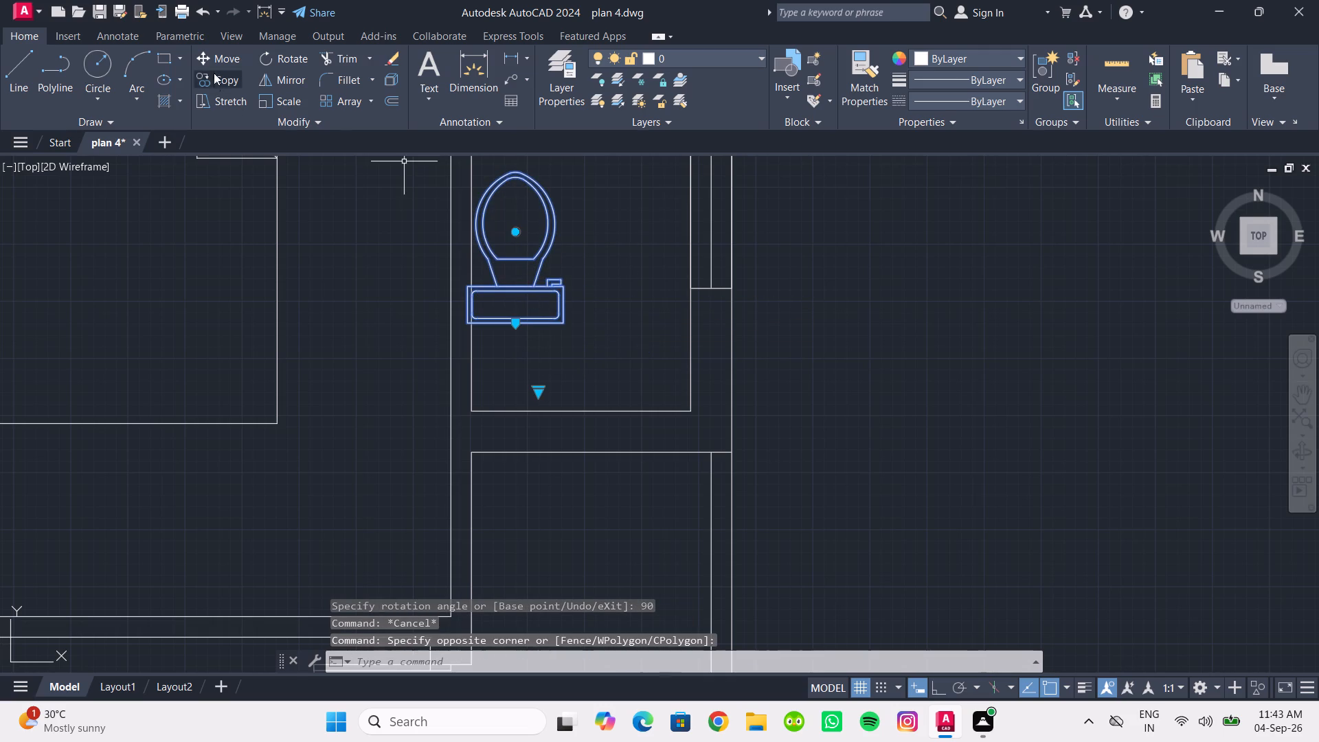
pyautogui.click(213, 58)
pyautogui.scroll(2, 593, 374)
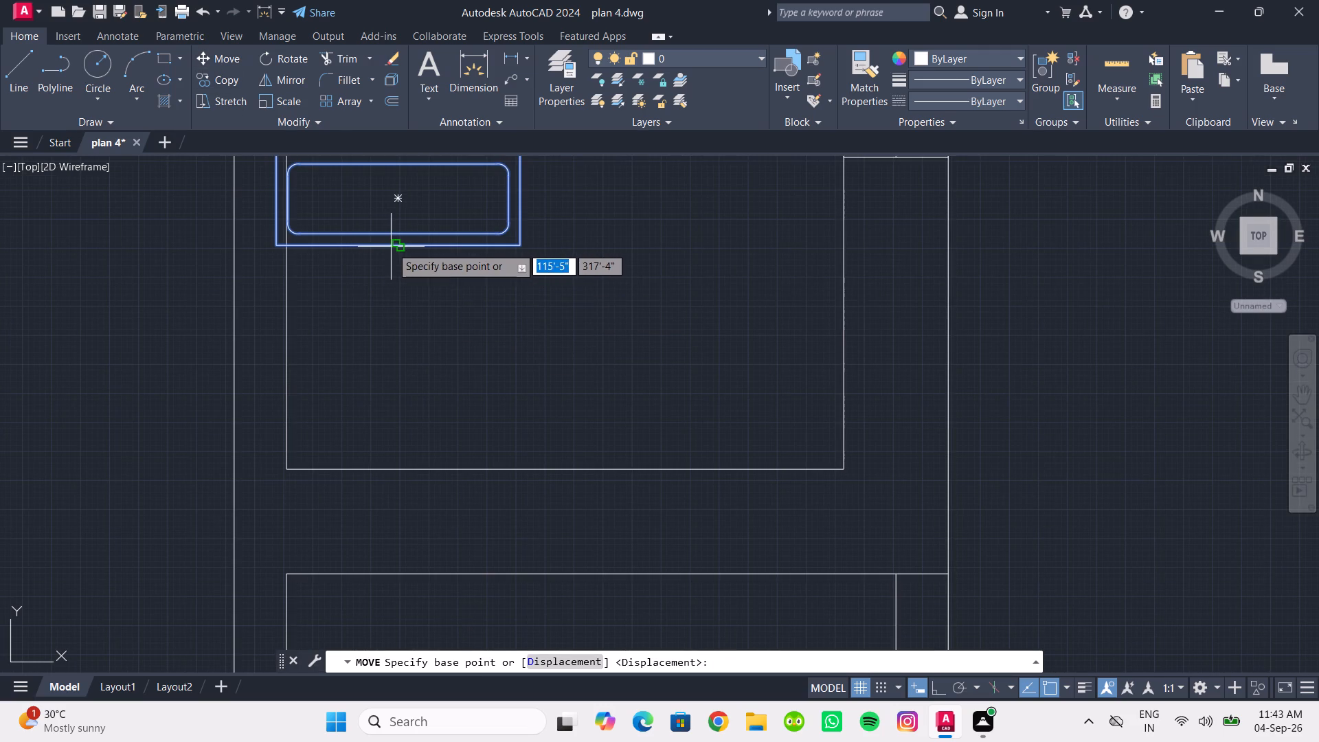
pyautogui.click(397, 247)
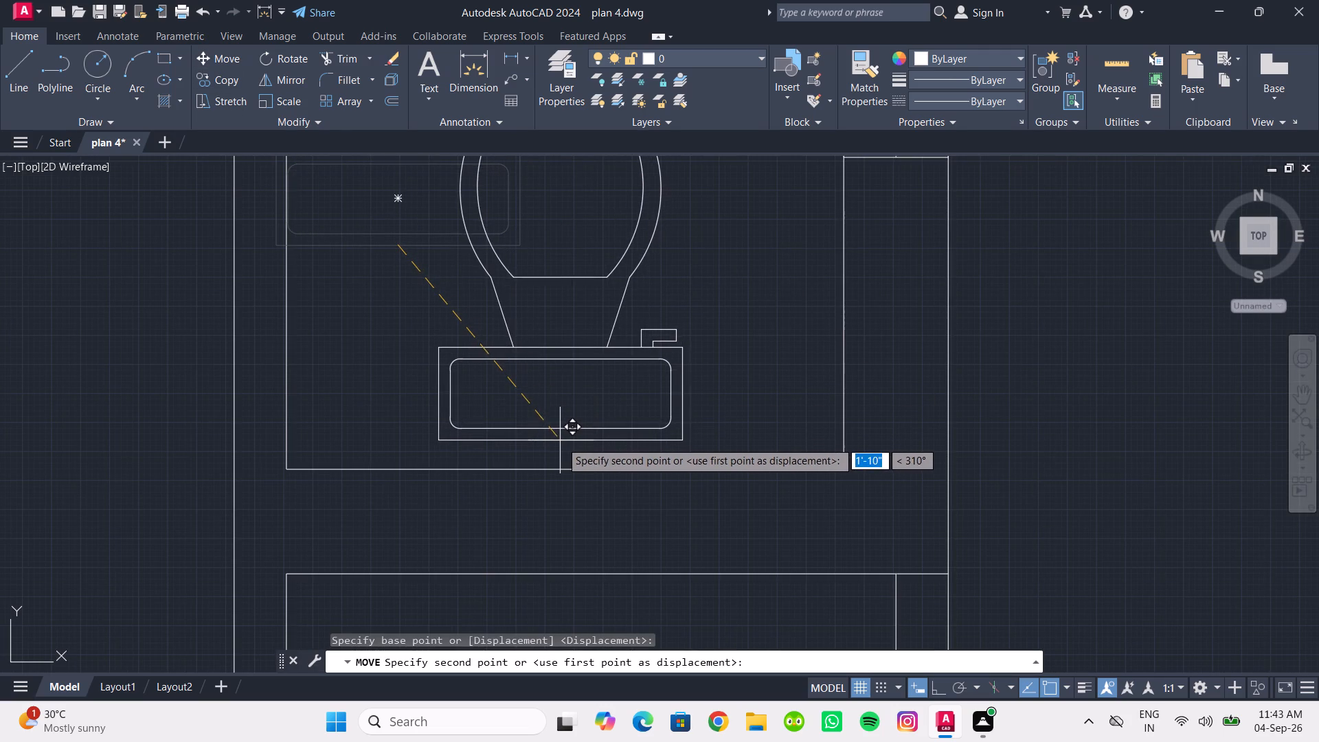
pyautogui.click(570, 461)
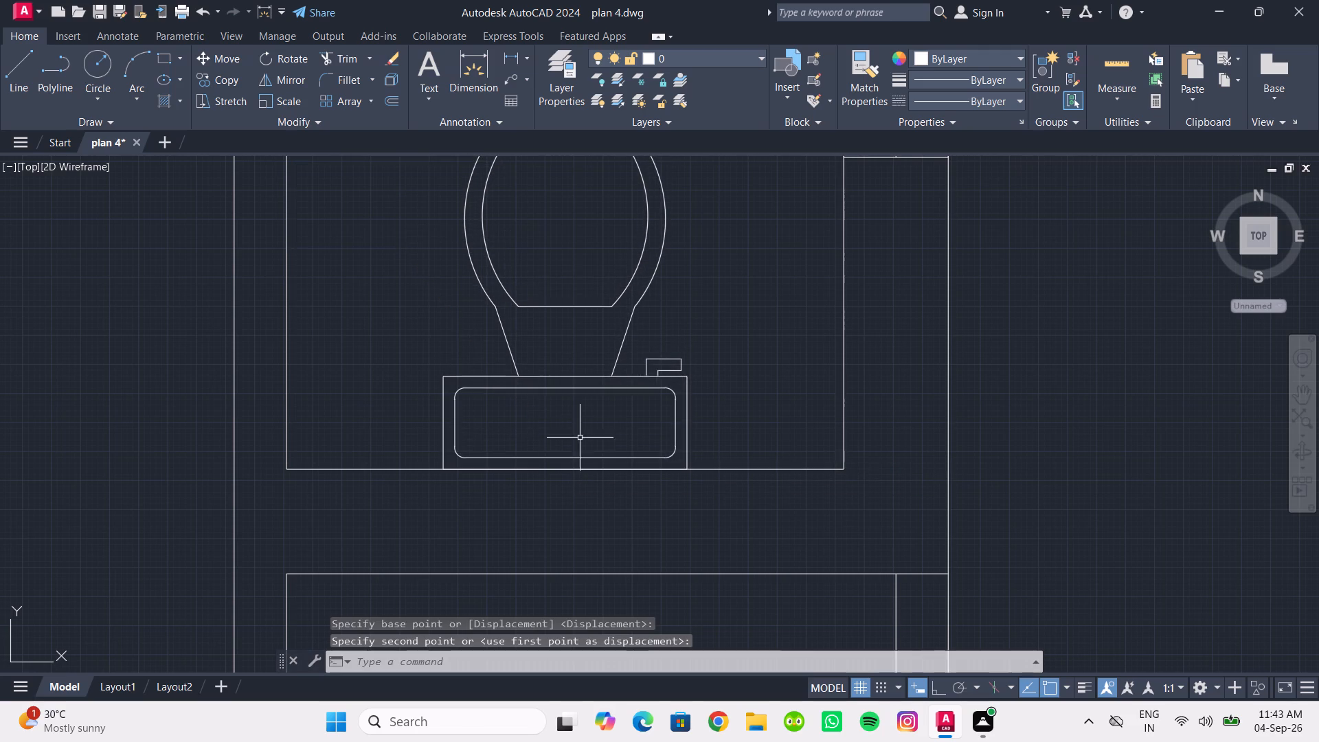
pyautogui.scroll(-2, 587, 419)
pyautogui.moveTo(587, 419); pyautogui.dragTo(601, 541, button='middle')
pyautogui.scroll(-2, 652, 502)
pyautogui.moveTo(649, 506); pyautogui.dragTo(648, 523, button='middle')
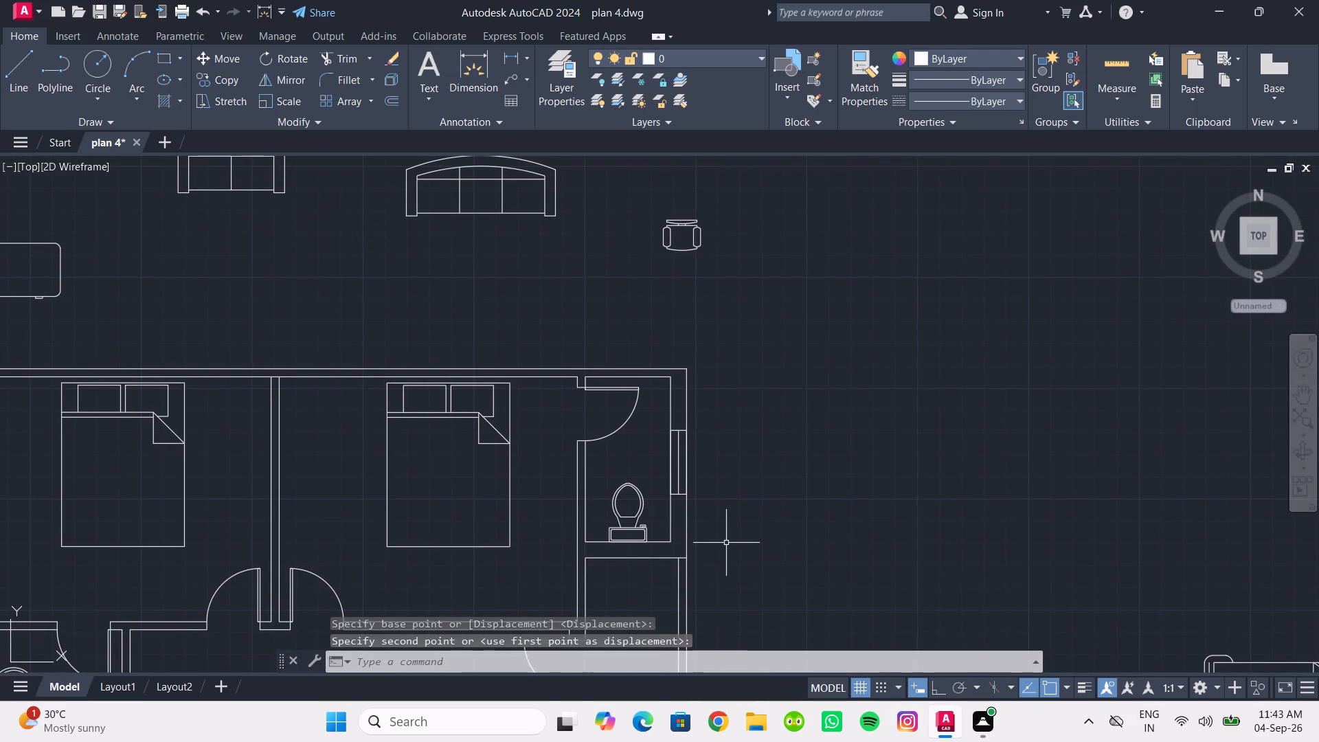
# Move the car from outside the building by its front midpoint into the southwest front yard, just inside the west boundary wall.
pyautogui.moveTo(688, 571); pyautogui.dragTo(786, 559, button='middle')
pyautogui.moveTo(793, 555); pyautogui.dragTo(803, 546, button='middle')
pyautogui.scroll(-2, 775, 526)
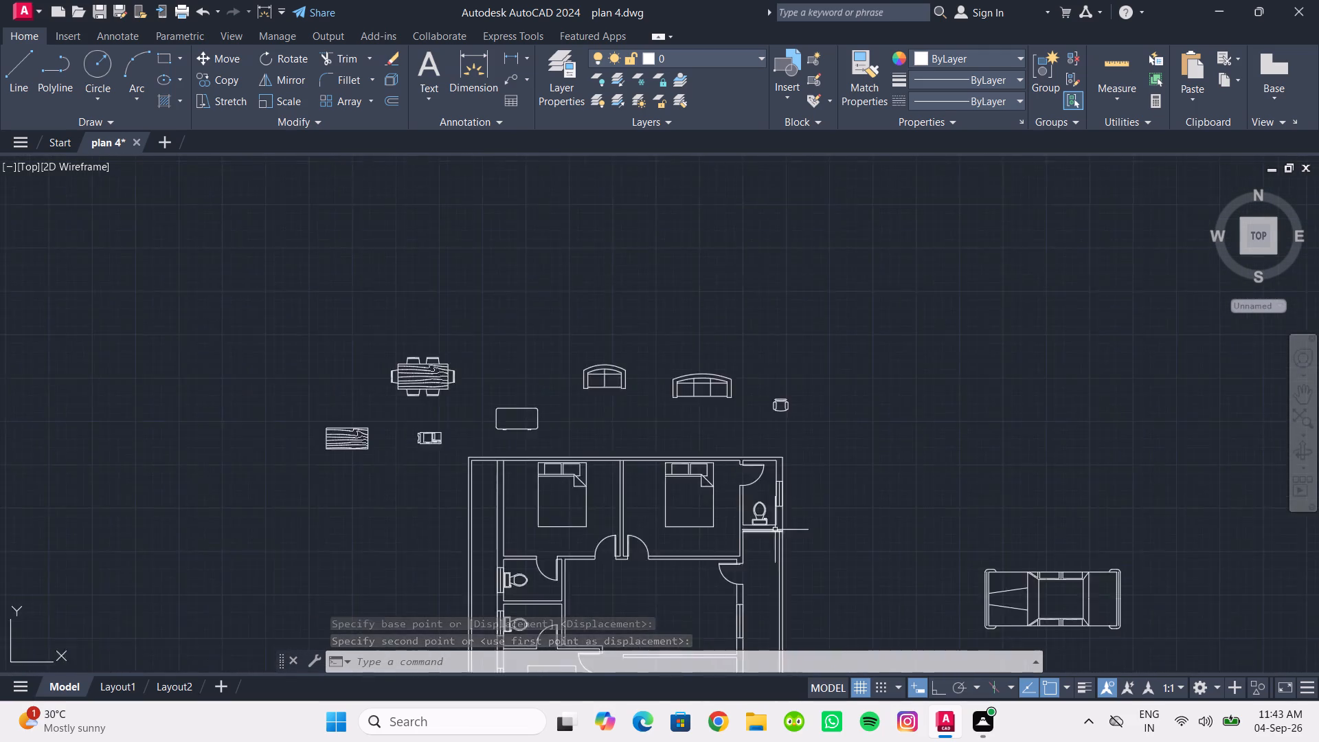
pyautogui.moveTo(775, 530); pyautogui.dragTo(809, 395, button='middle')
pyautogui.scroll(1, 712, 536)
pyautogui.moveTo(710, 563); pyautogui.dragTo(653, 529, button='middle')
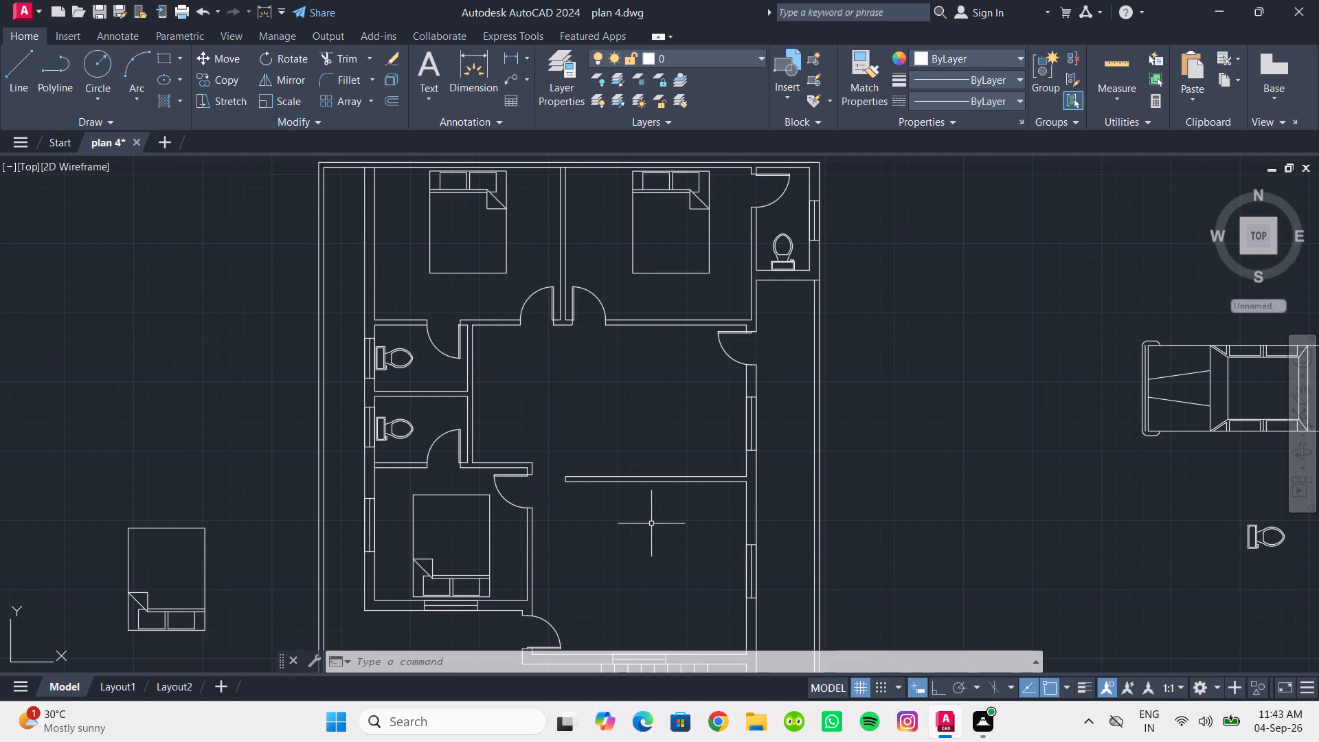
pyautogui.moveTo(886, 504); pyautogui.dragTo(616, 429, button='middle')
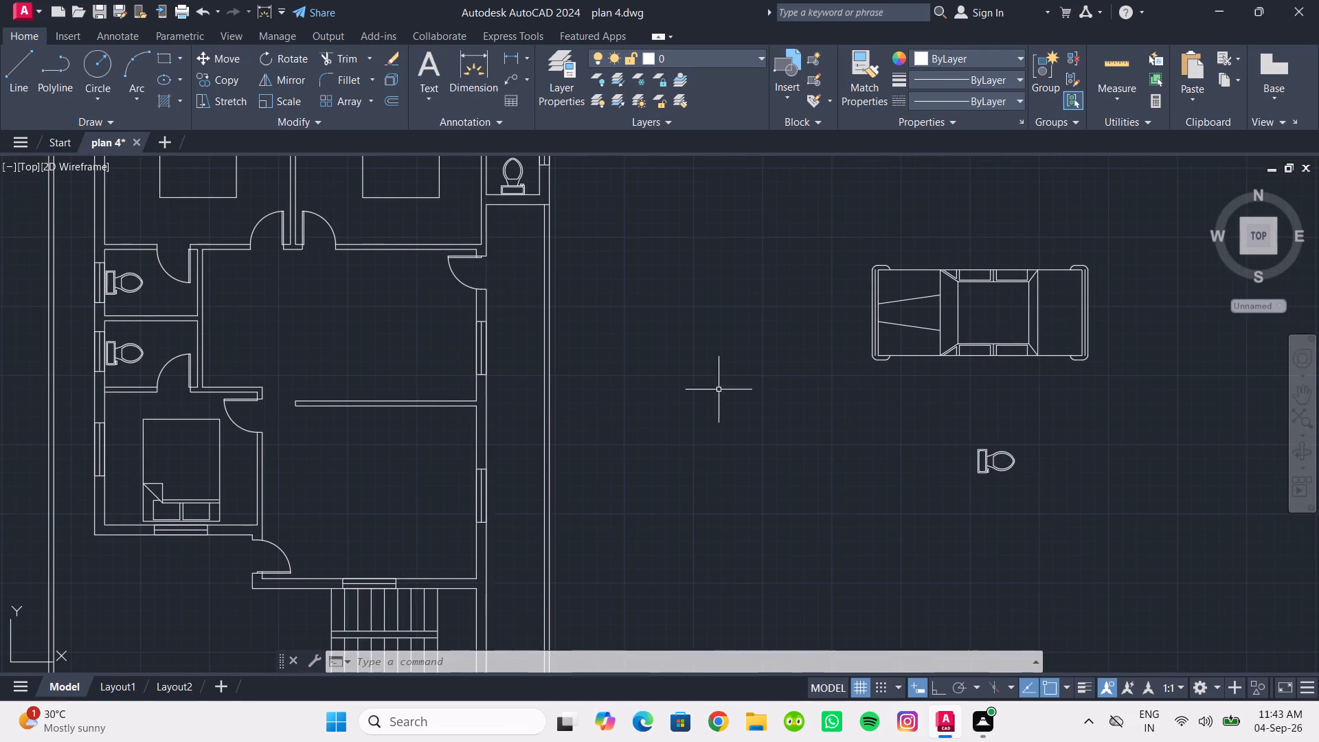
pyautogui.moveTo(918, 388); pyautogui.dragTo(912, 372)
pyautogui.click(841, 310)
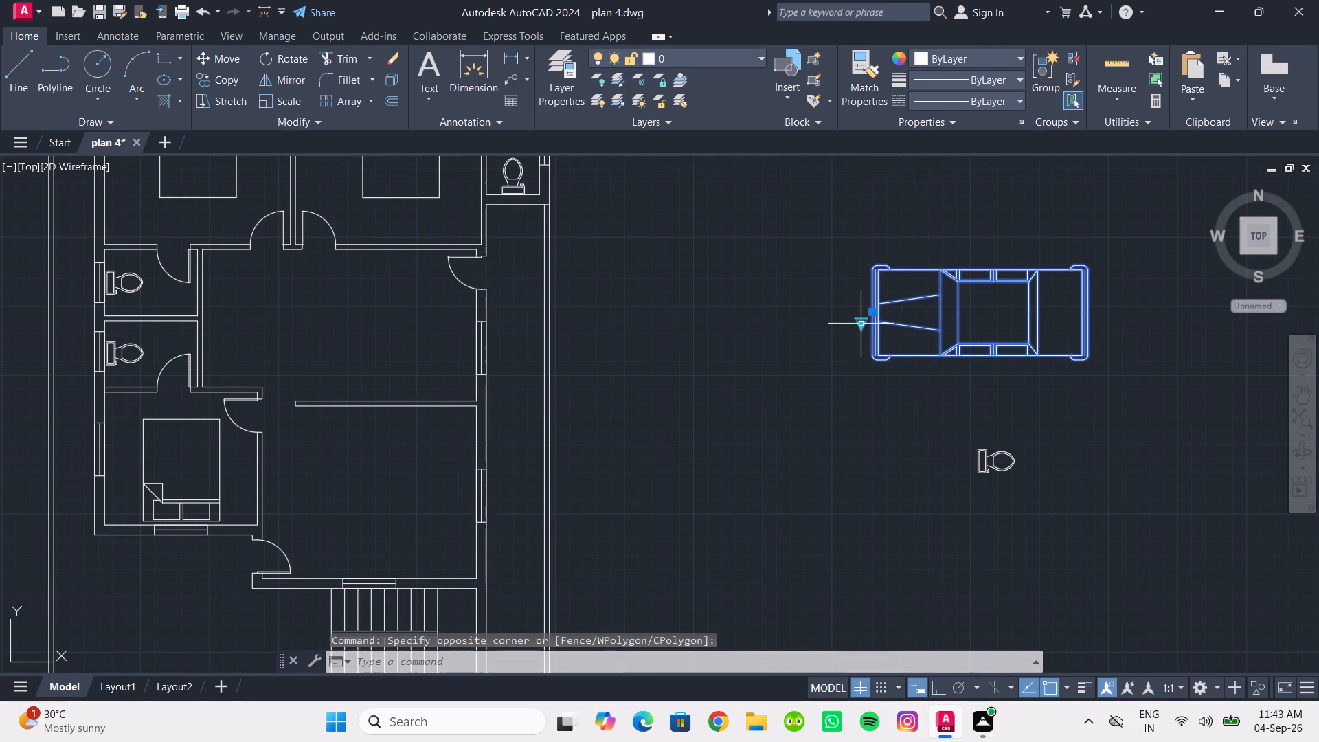
pyautogui.click(876, 313)
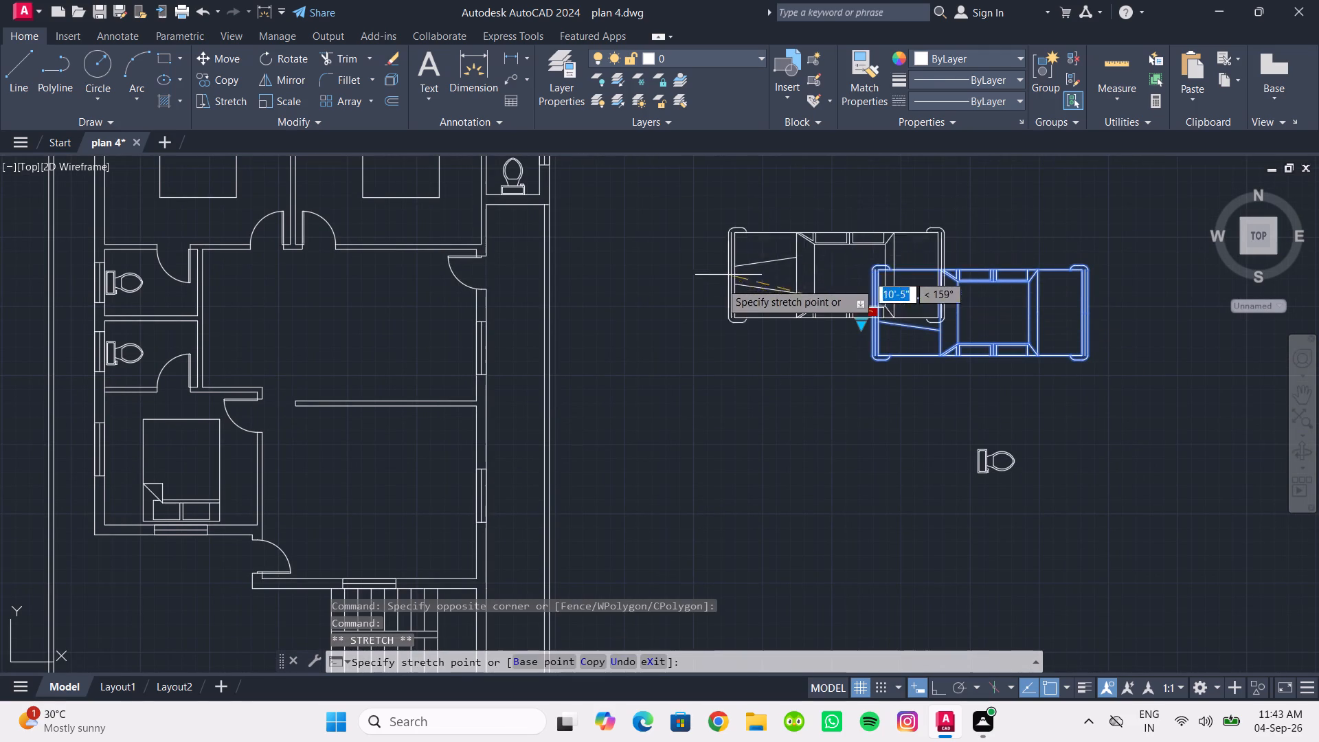
pyautogui.scroll(-2, 678, 381)
pyautogui.moveTo(681, 387); pyautogui.dragTo(916, 304, button='middle')
pyautogui.scroll(3, 714, 389)
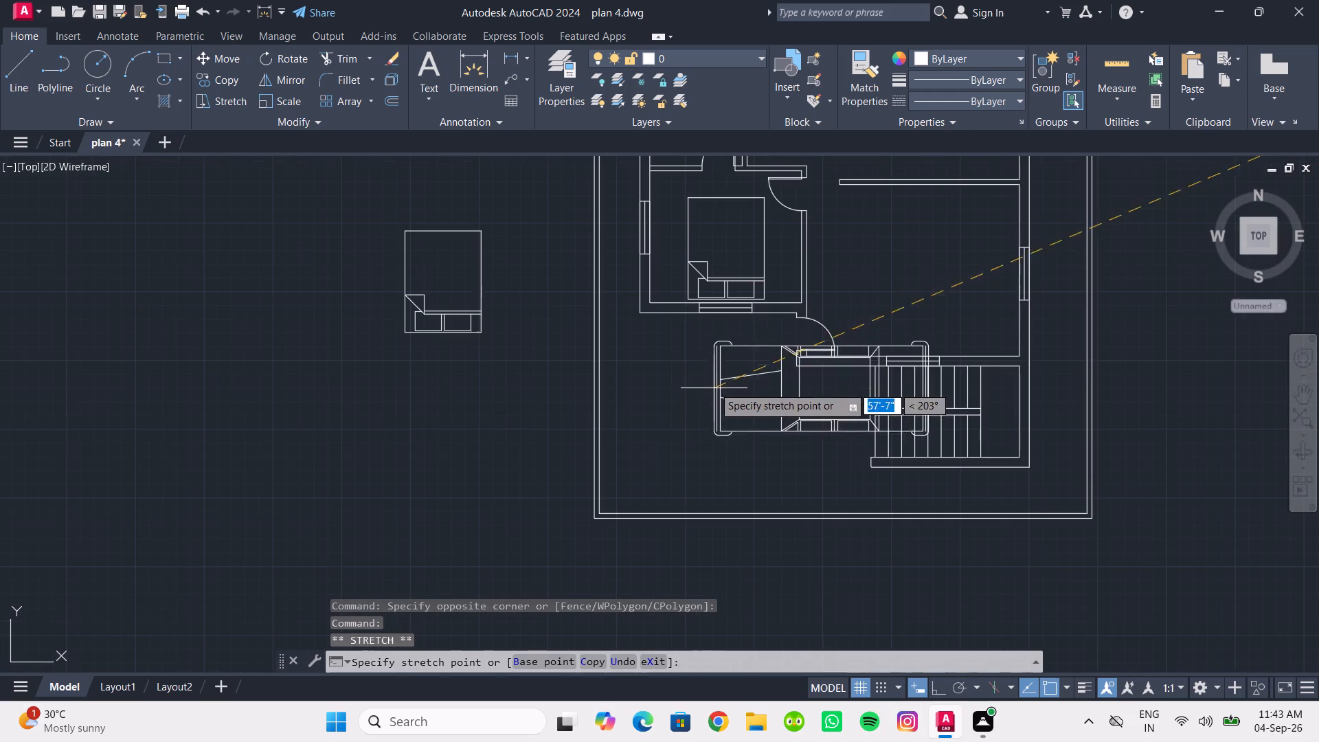
pyautogui.click(616, 427)
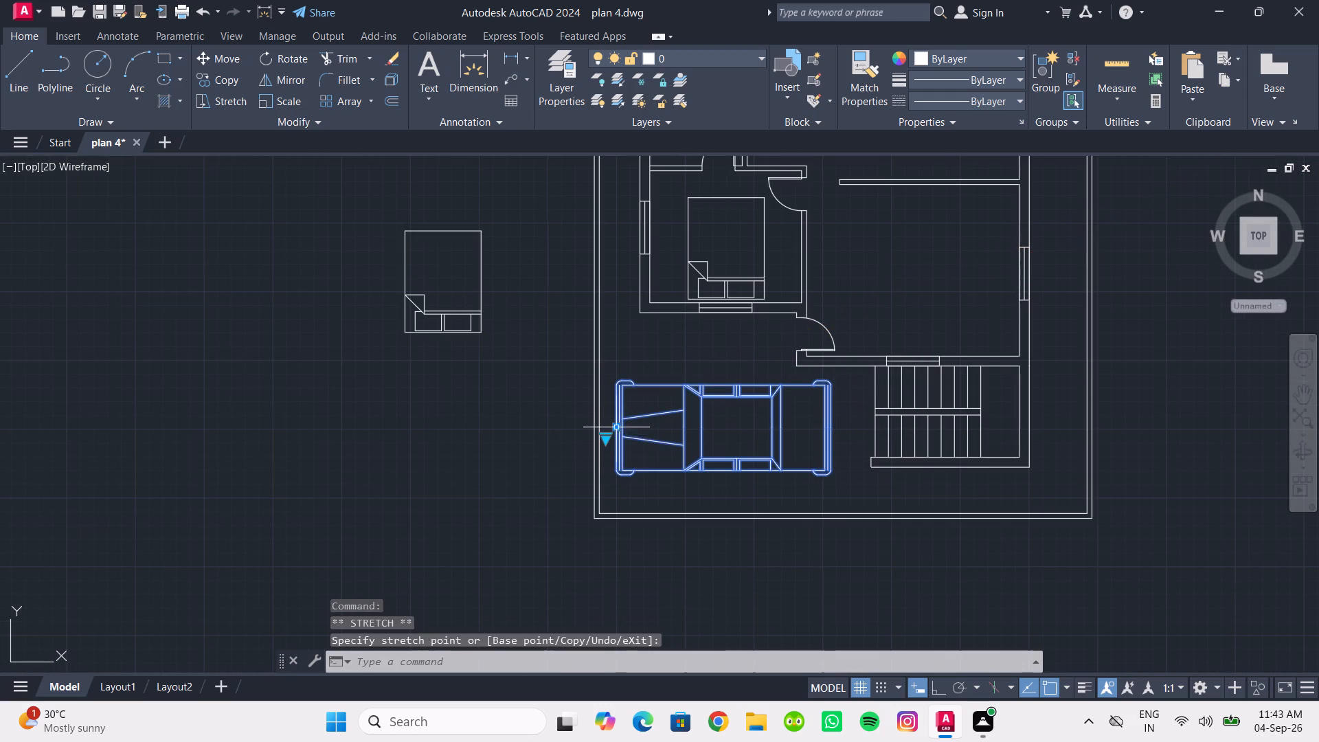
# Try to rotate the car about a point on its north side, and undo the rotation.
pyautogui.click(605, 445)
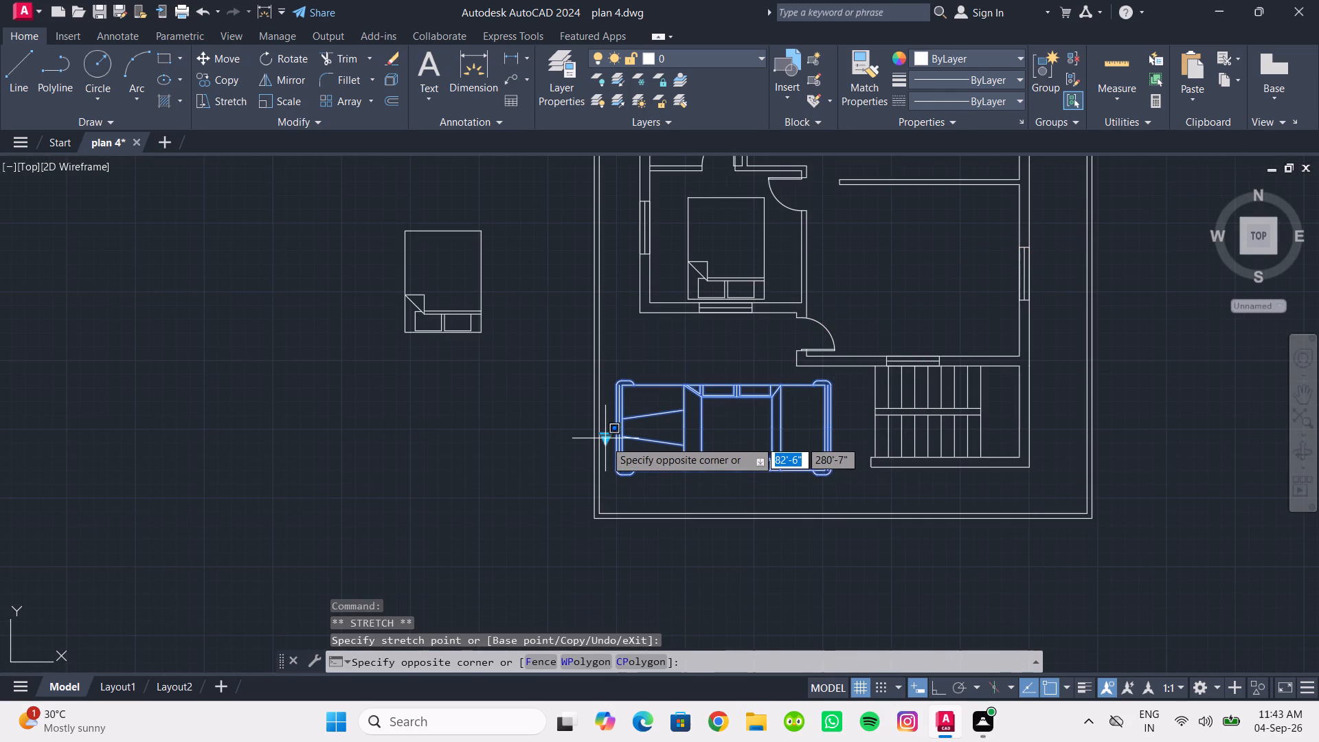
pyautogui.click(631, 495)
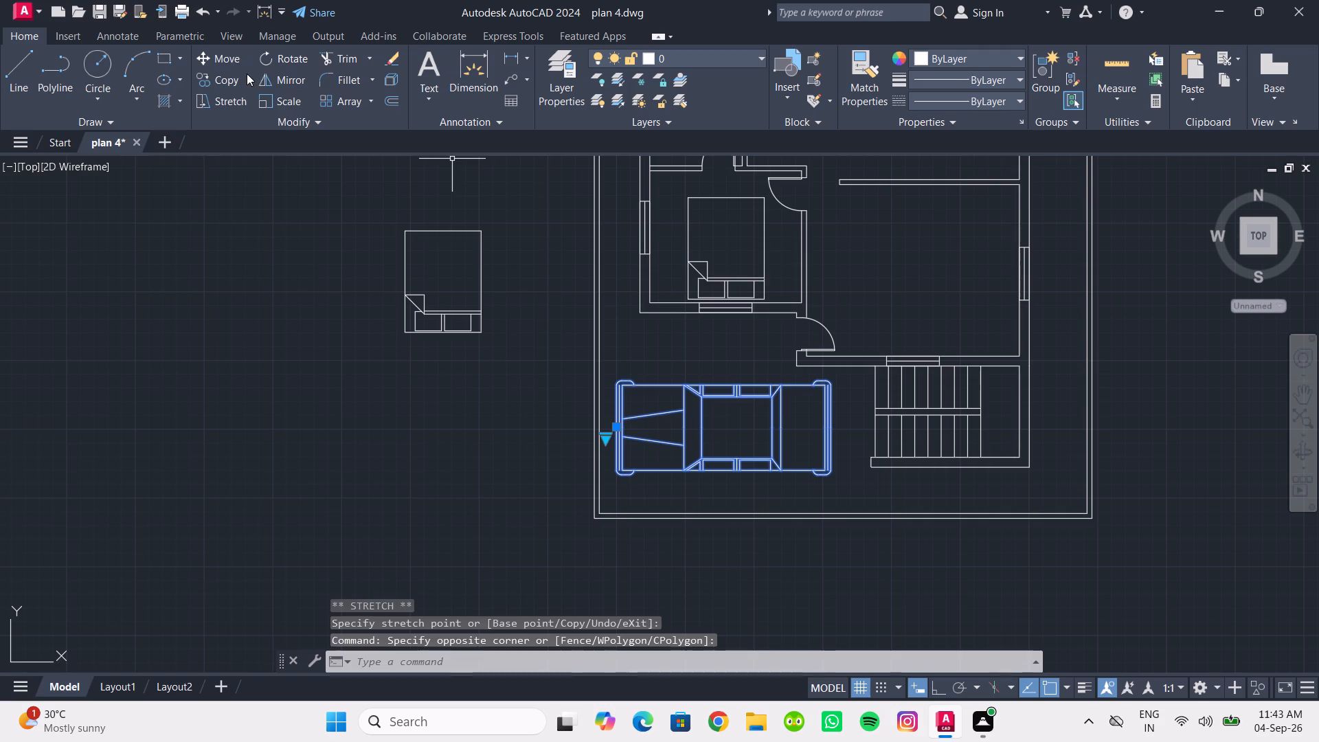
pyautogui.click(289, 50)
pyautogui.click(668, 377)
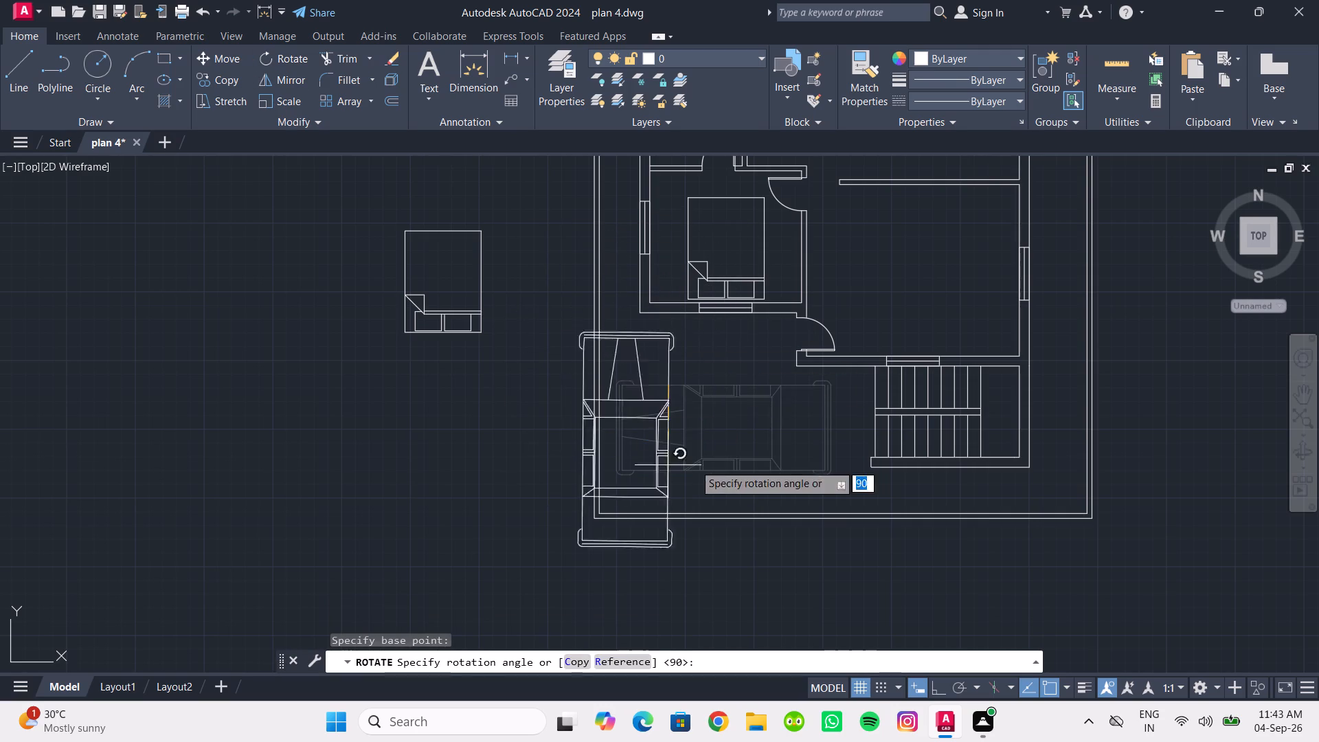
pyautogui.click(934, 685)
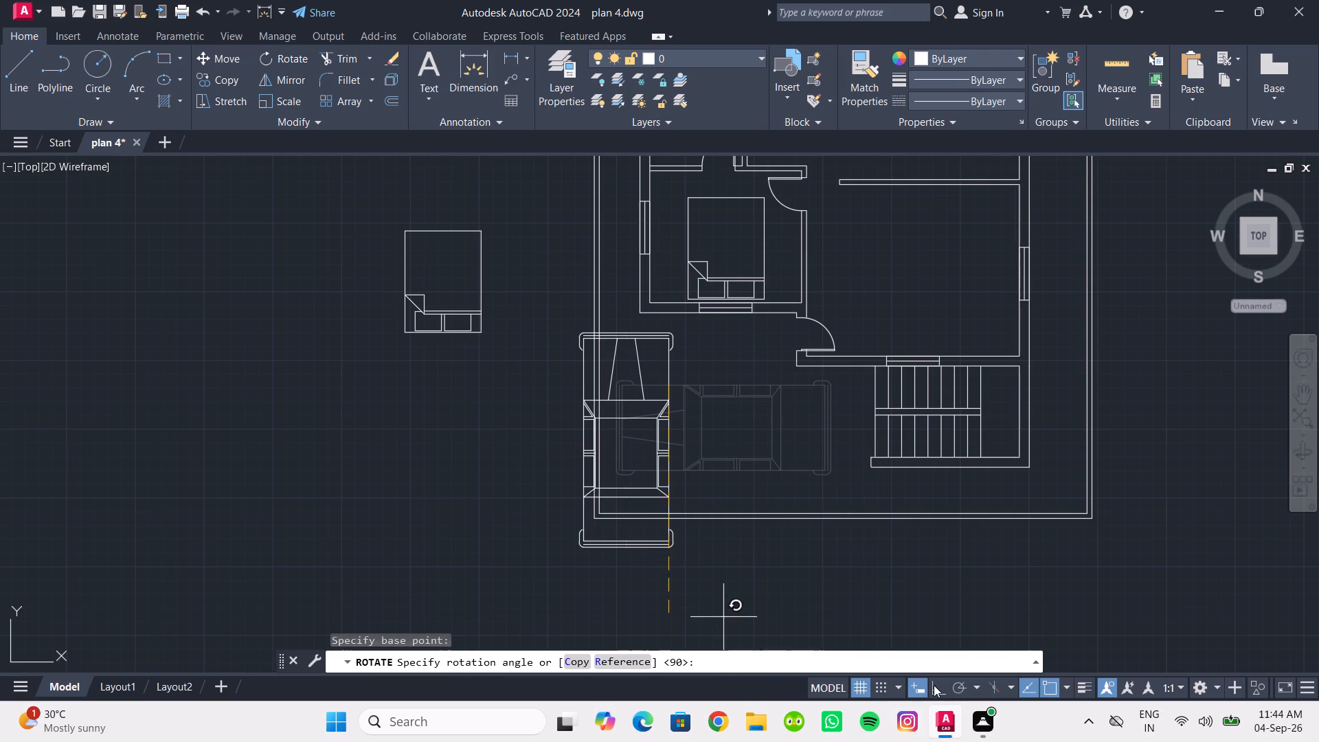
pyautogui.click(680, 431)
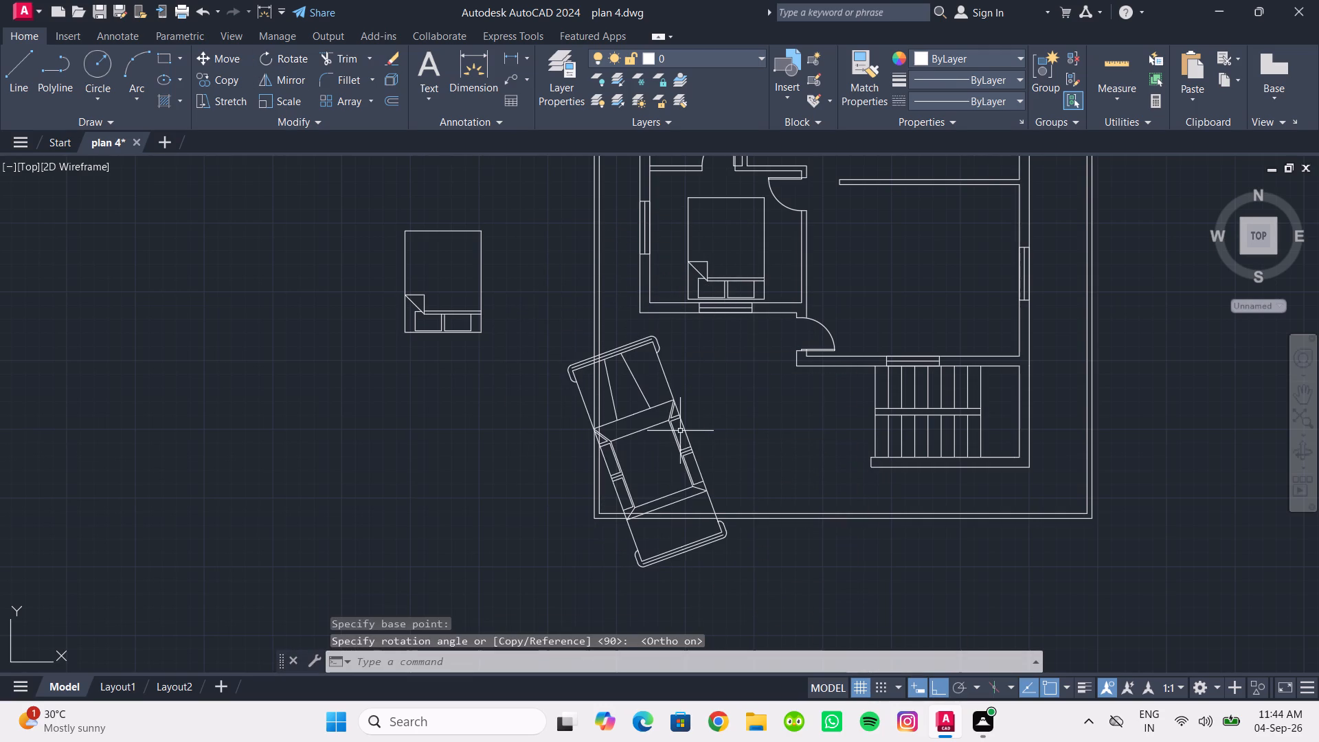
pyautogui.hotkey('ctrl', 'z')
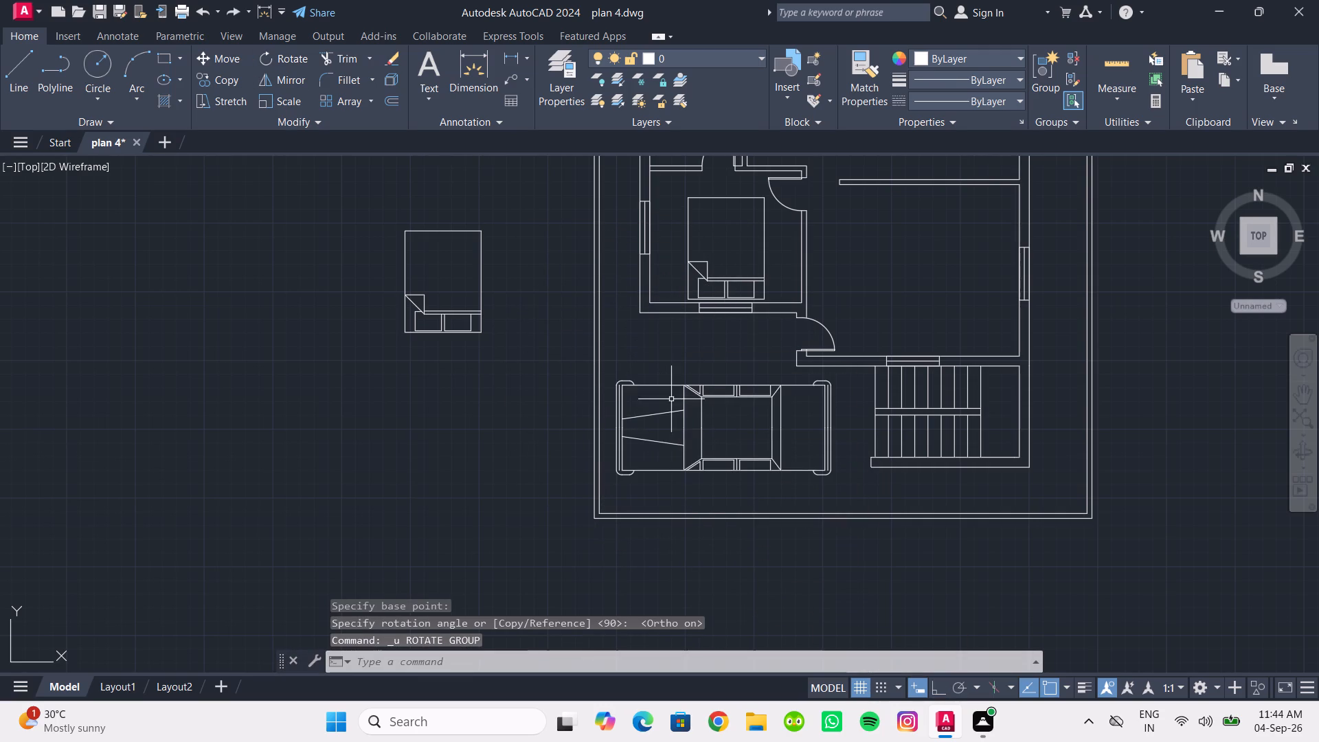
# Rotate the car 90 degrees with Ortho on, about a point on its north side, so its hood faces north.
pyautogui.click(671, 387)
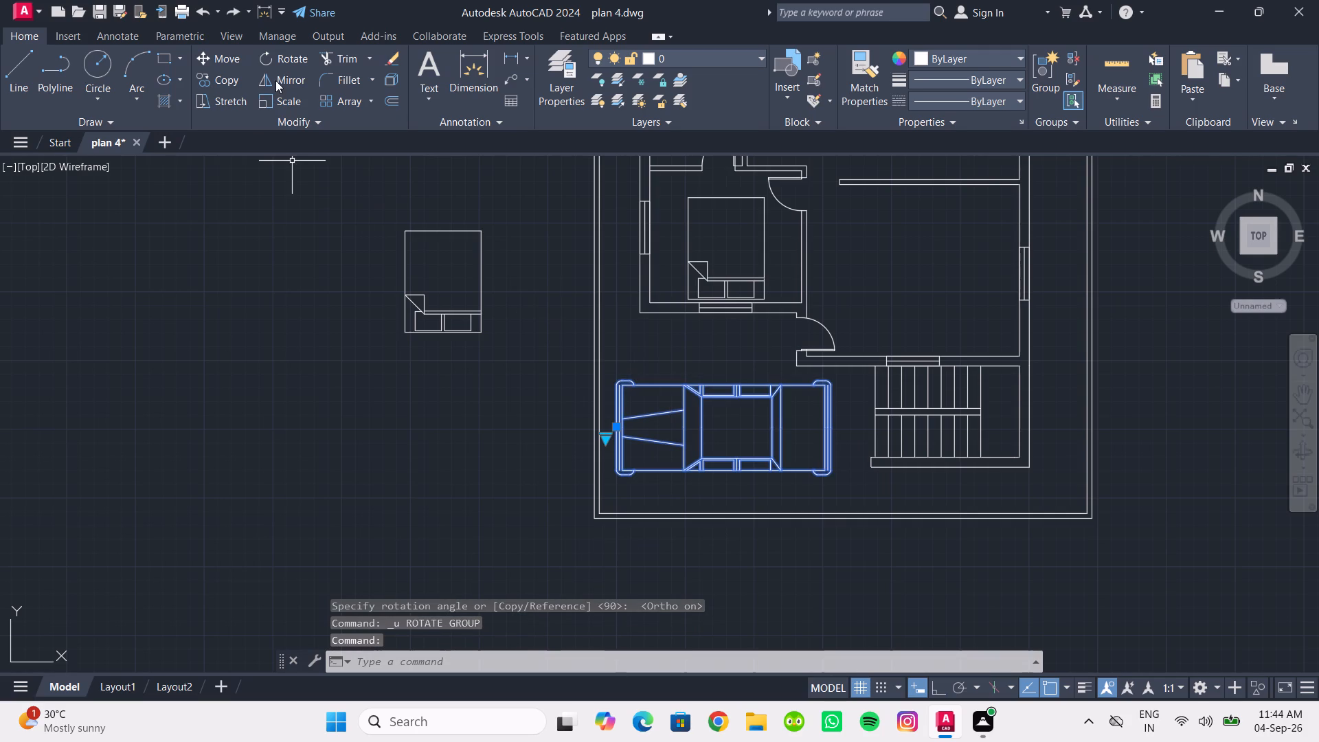
pyautogui.click(284, 58)
pyautogui.moveTo(721, 395); pyautogui.dragTo(703, 385)
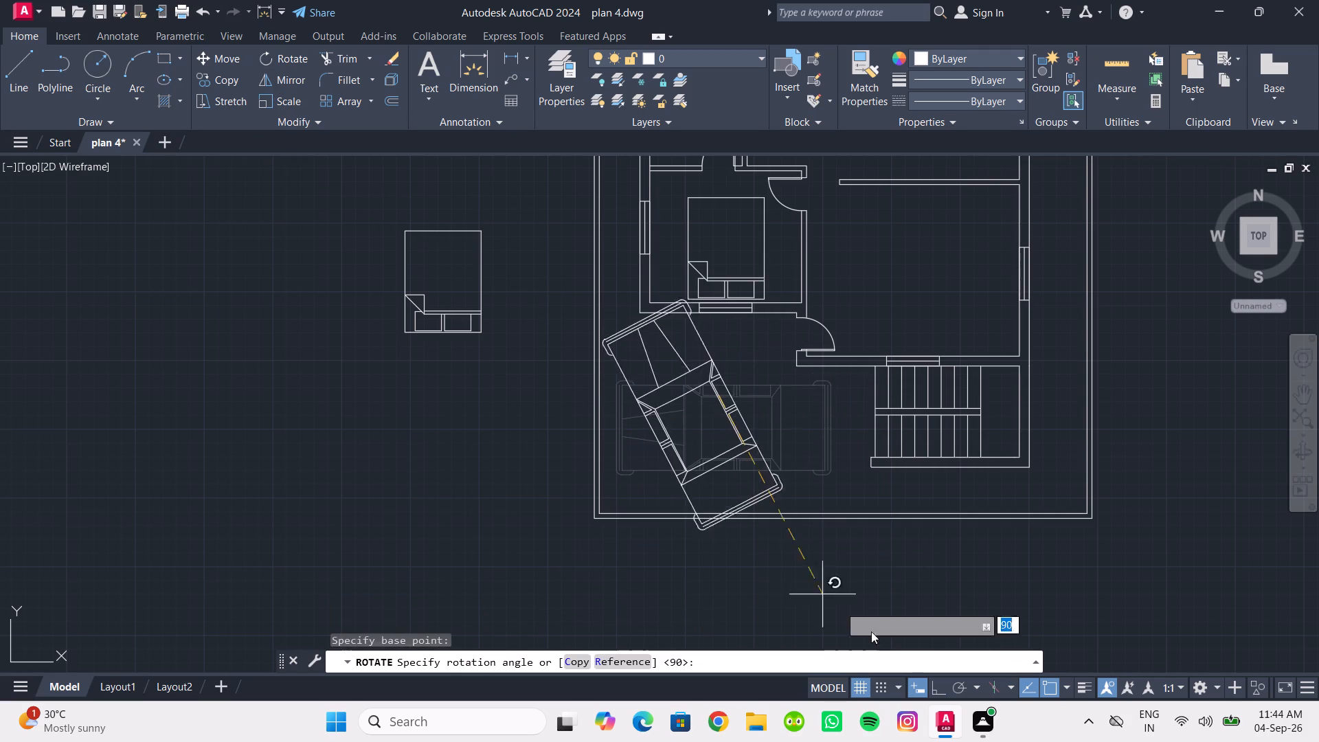
pyautogui.click(929, 689)
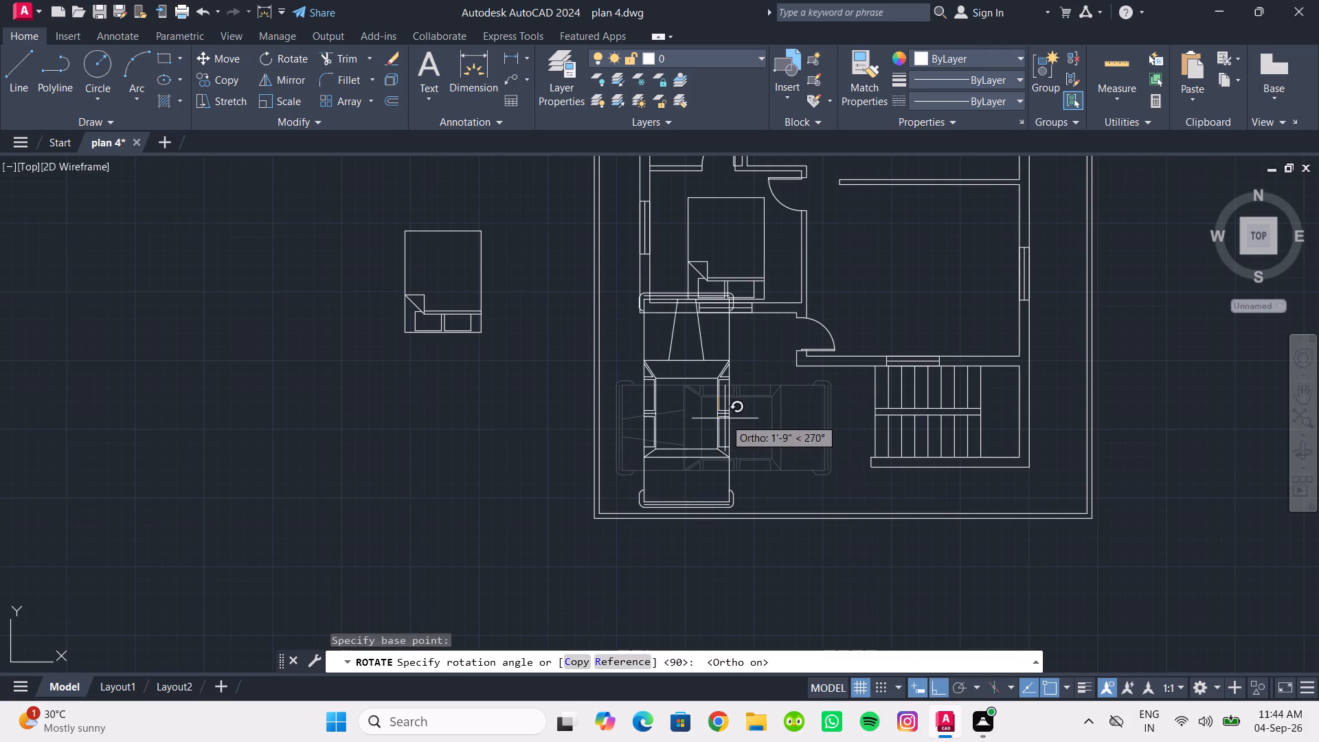
pyautogui.click(725, 418)
# Scale the car down to about three quarters of its size from its southeast rear corner.
pyautogui.moveTo(749, 438); pyautogui.dragTo(742, 449, button='middle')
pyautogui.moveTo(743, 450); pyautogui.dragTo(716, 436)
pyautogui.click(690, 423)
pyautogui.click(284, 102)
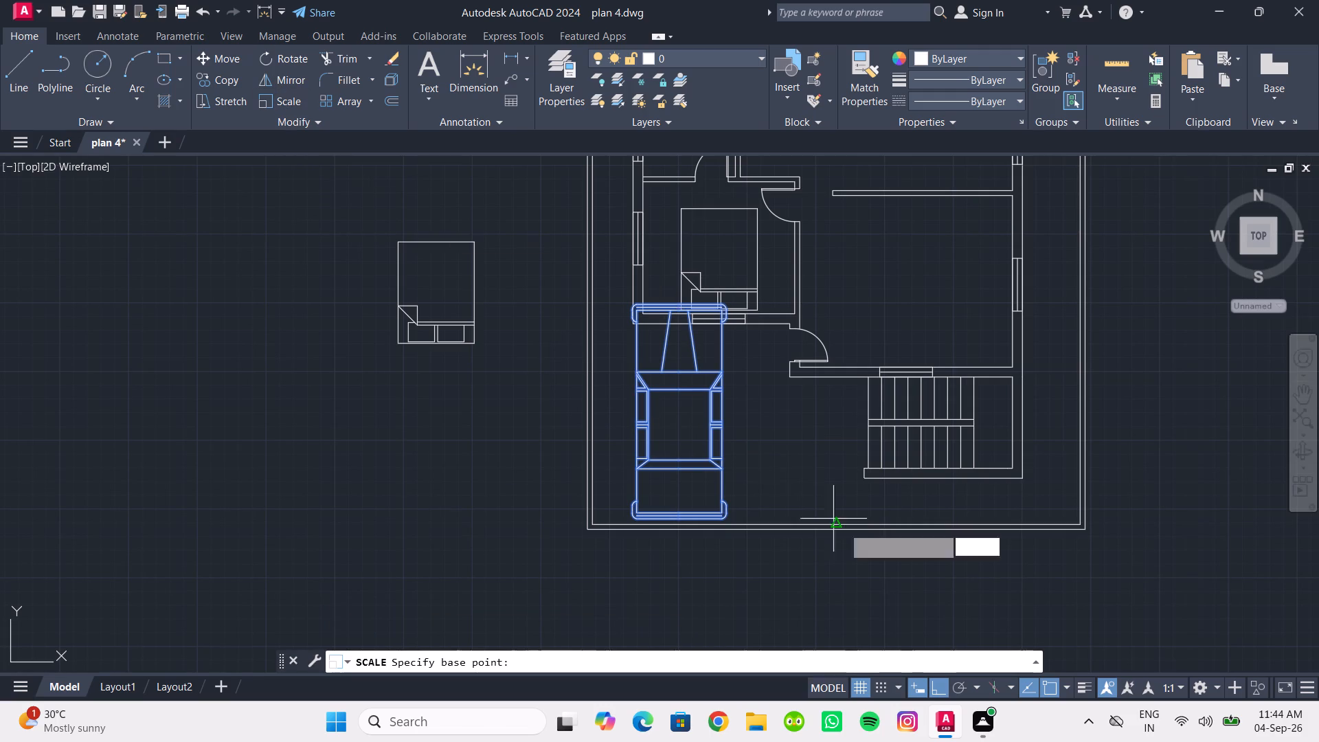
pyautogui.scroll(2, 739, 517)
pyautogui.click(706, 518)
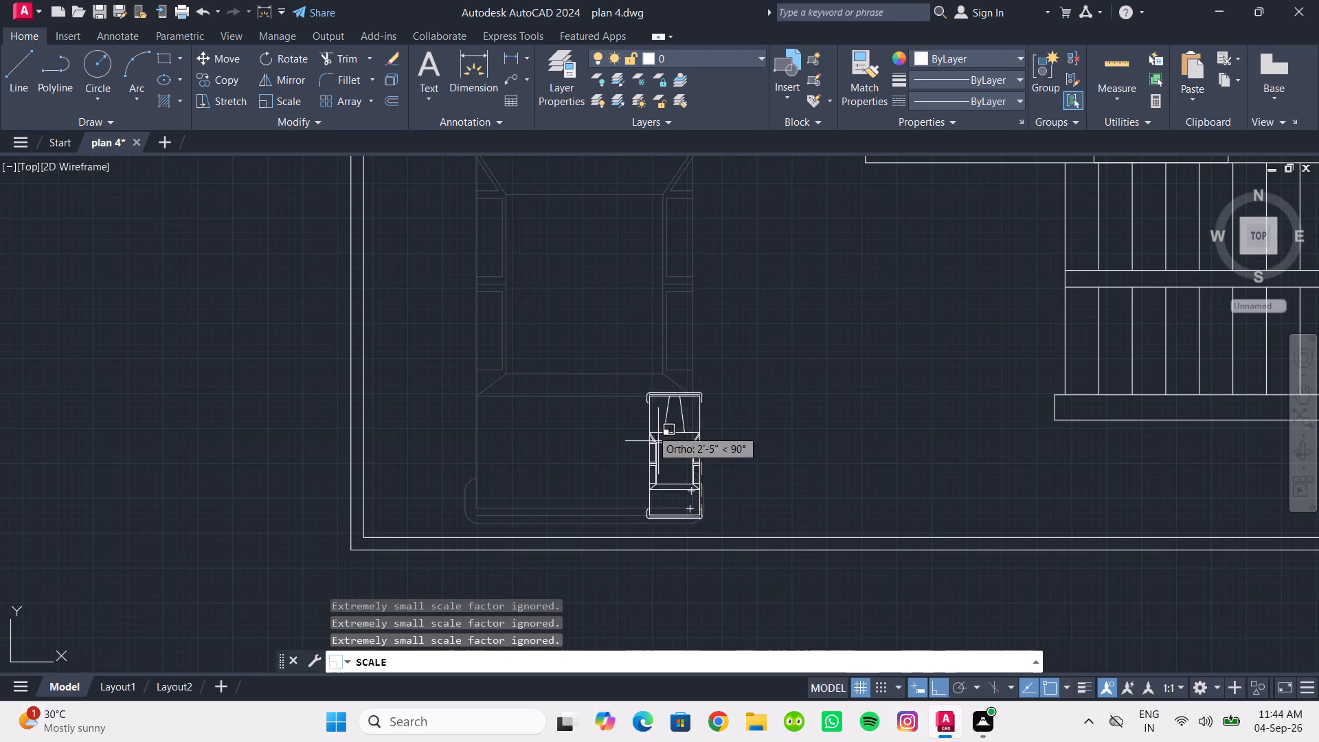
pyautogui.scroll(-1, 574, 342)
pyautogui.moveTo(572, 341); pyautogui.dragTo(583, 414, button='middle')
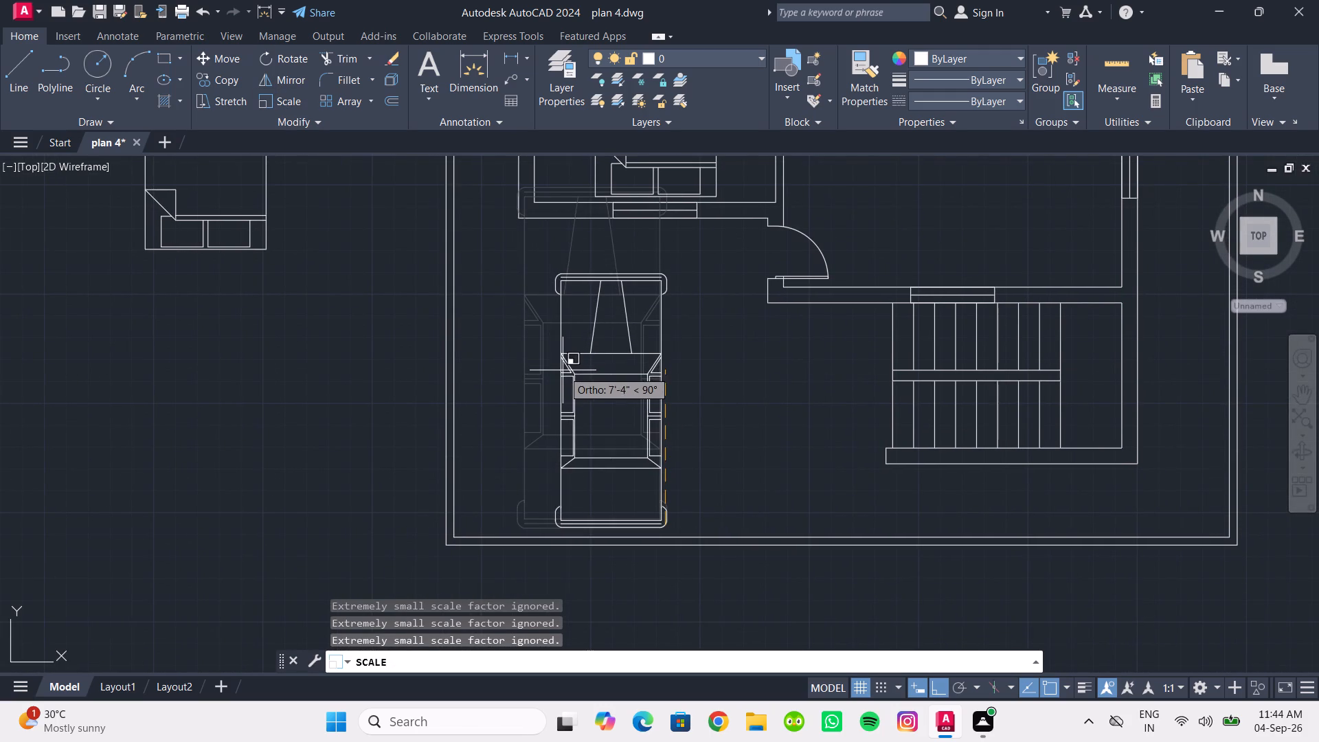
pyautogui.click(563, 370)
# Move the car slightly northwest, centring it more in the southwest yard between the bedroom and the boundary wall.
pyautogui.moveTo(697, 398); pyautogui.dragTo(668, 387)
pyautogui.click(601, 359)
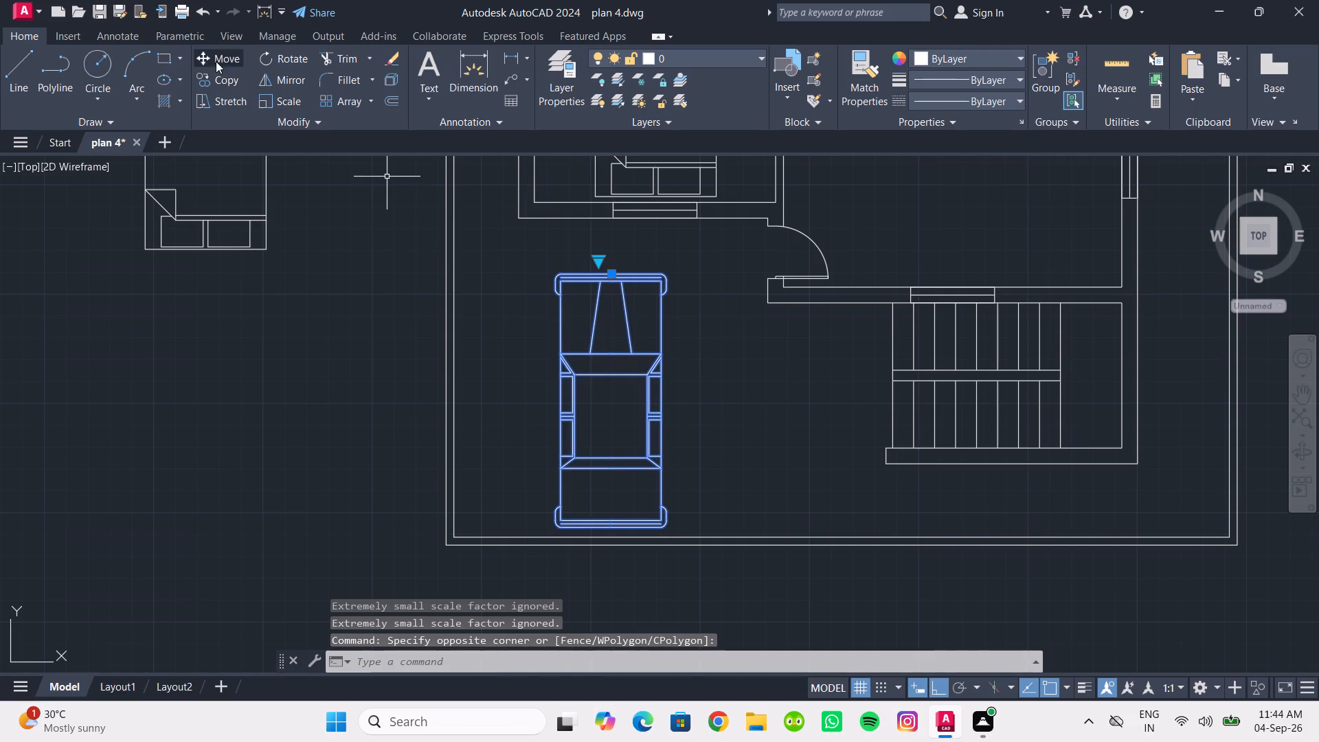
pyautogui.click(216, 61)
pyautogui.click(605, 368)
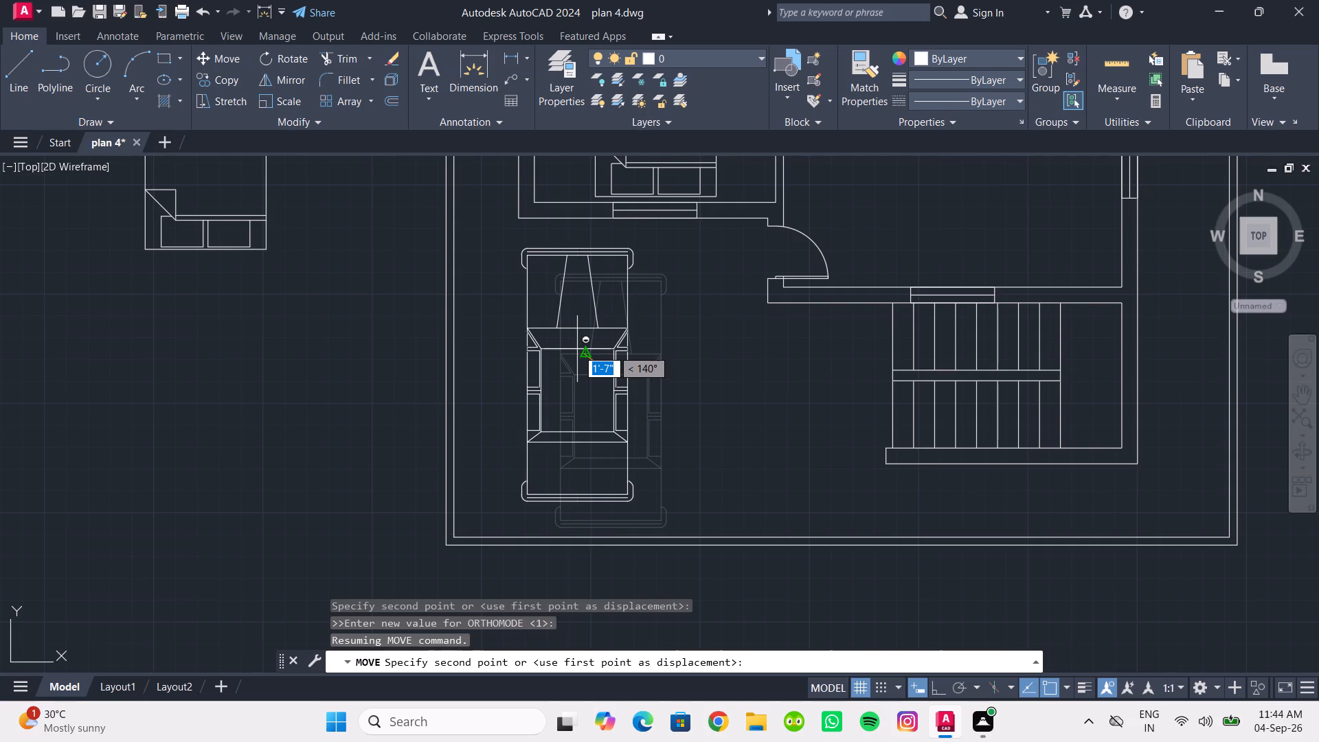
pyautogui.keyDown('shift'); pyautogui.click(574, 347); pyautogui.keyUp('shift')
# Draw a stepped line from the interior partition: 3' north, about 7'-6" east, north again, and about 3'-11" east to the east wall.
pyautogui.scroll(-1, 686, 366)
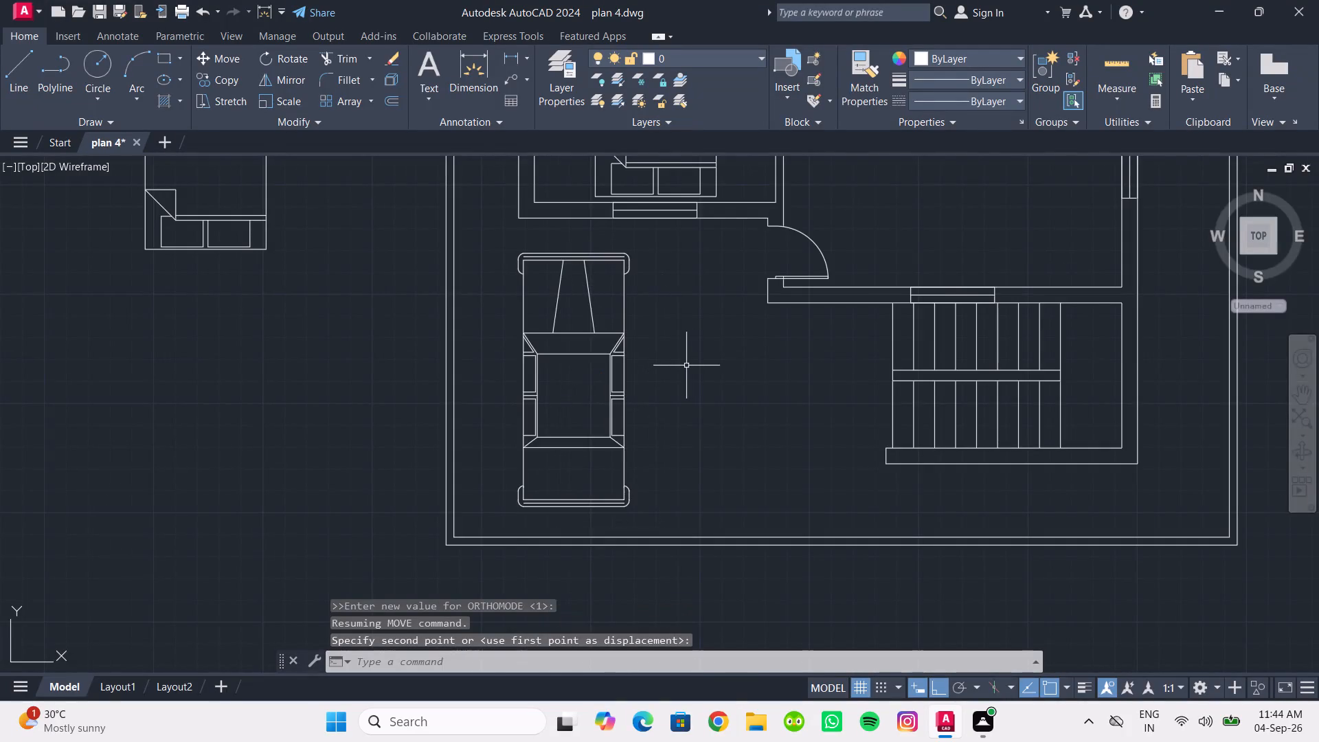
pyautogui.moveTo(684, 366); pyautogui.dragTo(602, 361, button='middle')
pyautogui.moveTo(587, 370); pyautogui.dragTo(572, 366, button='middle')
pyautogui.moveTo(572, 366); pyautogui.dragTo(571, 359, button='middle')
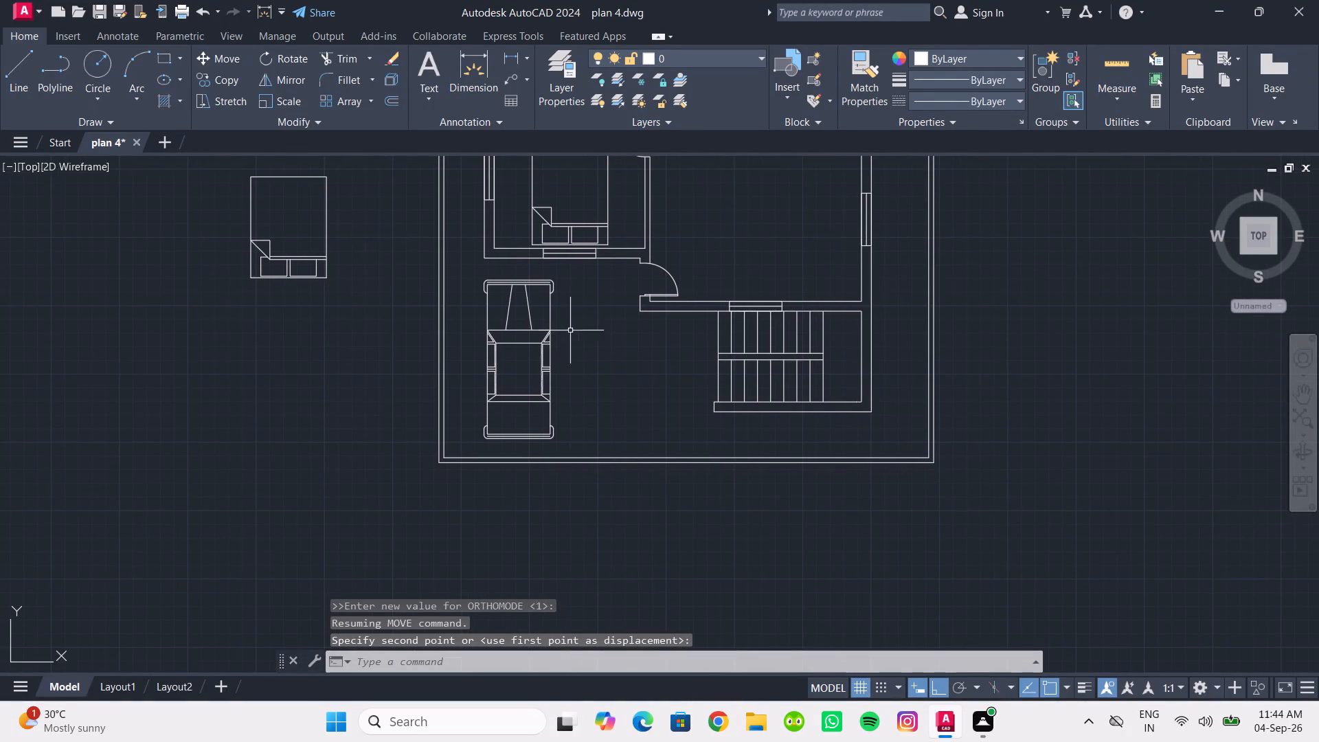
pyautogui.scroll(-1, 585, 335)
pyautogui.scroll(1, 591, 346)
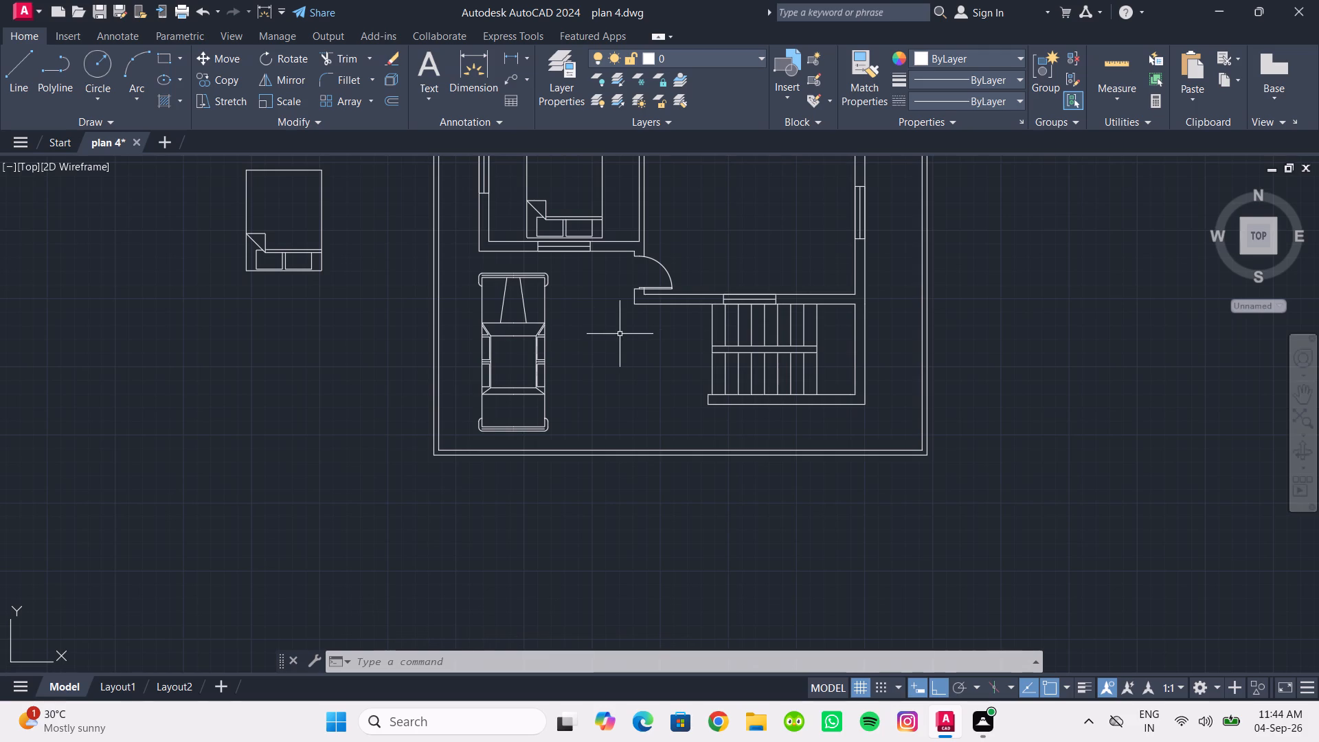
pyautogui.moveTo(697, 357); pyautogui.dragTo(587, 404, button='middle')
pyautogui.moveTo(709, 262); pyautogui.dragTo(629, 467, button='middle')
pyautogui.scroll(1, 587, 446)
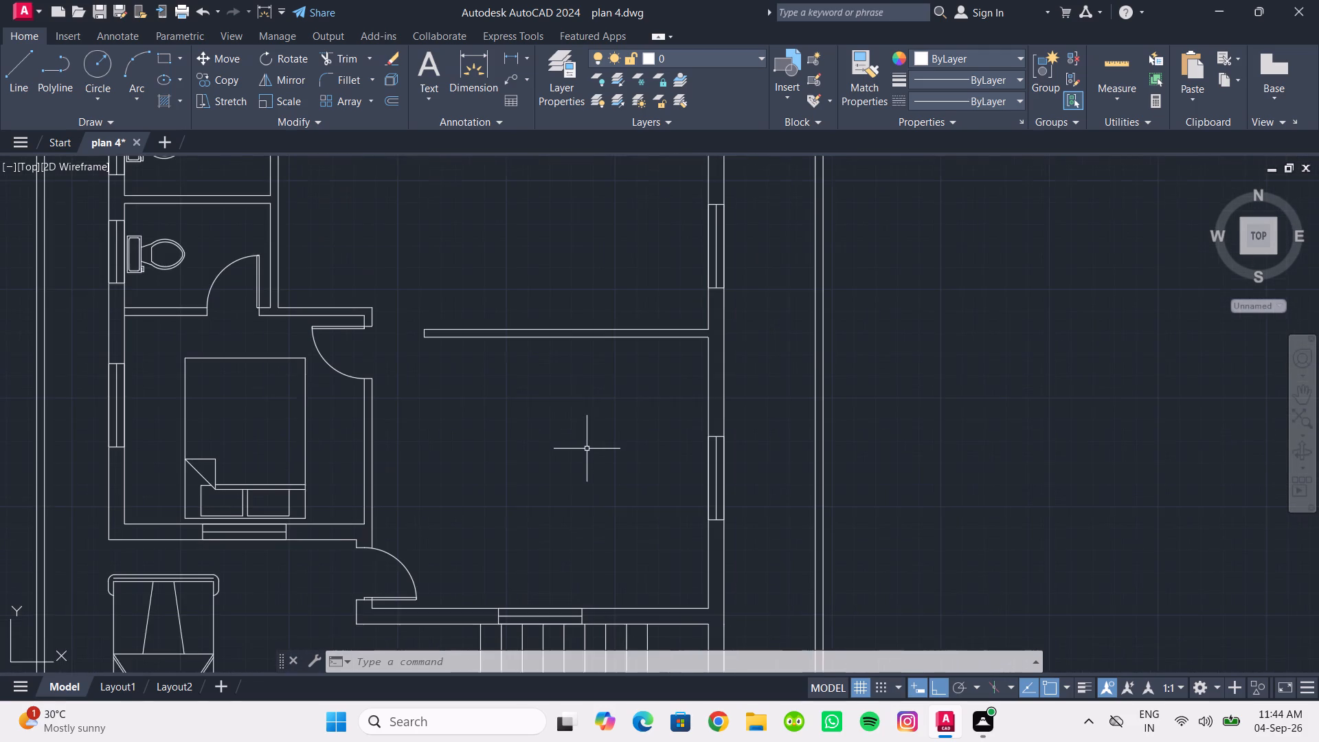
pyautogui.moveTo(587, 450); pyautogui.dragTo(580, 492, button='middle')
pyautogui.click(16, 66)
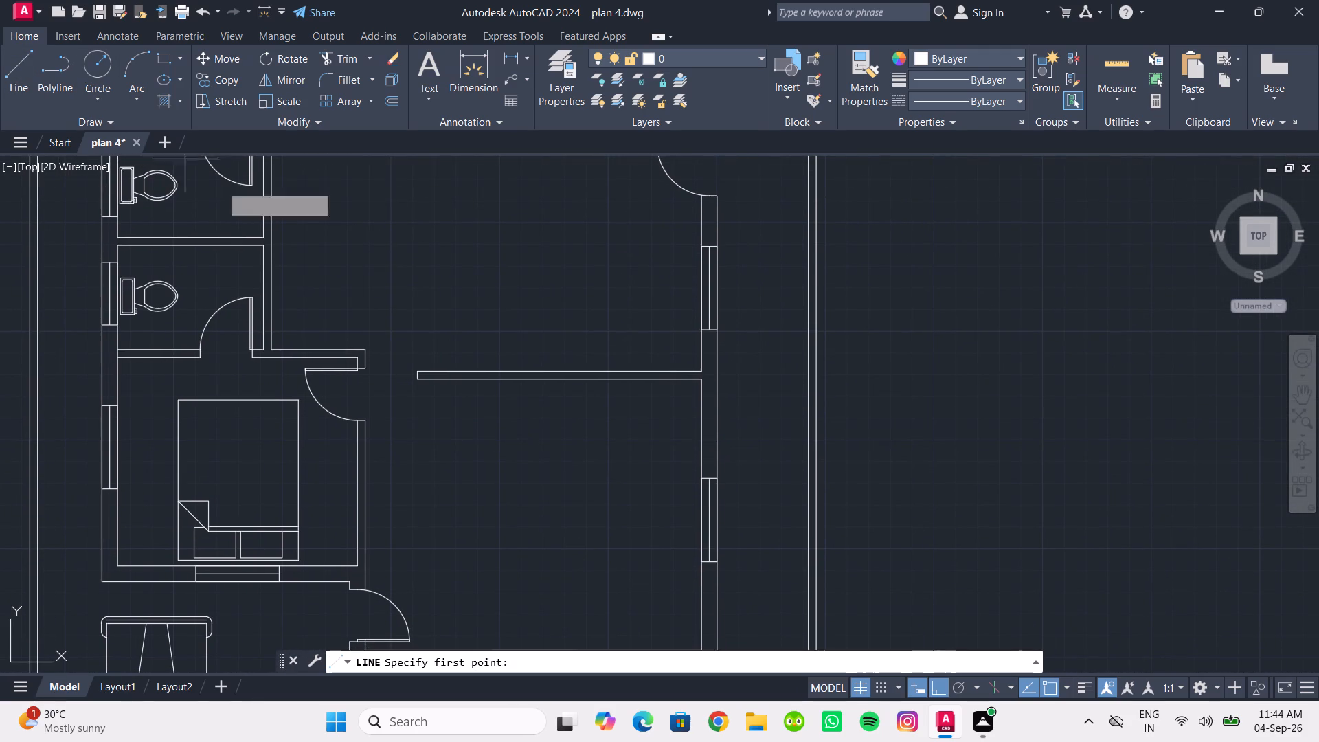
pyautogui.click(463, 367)
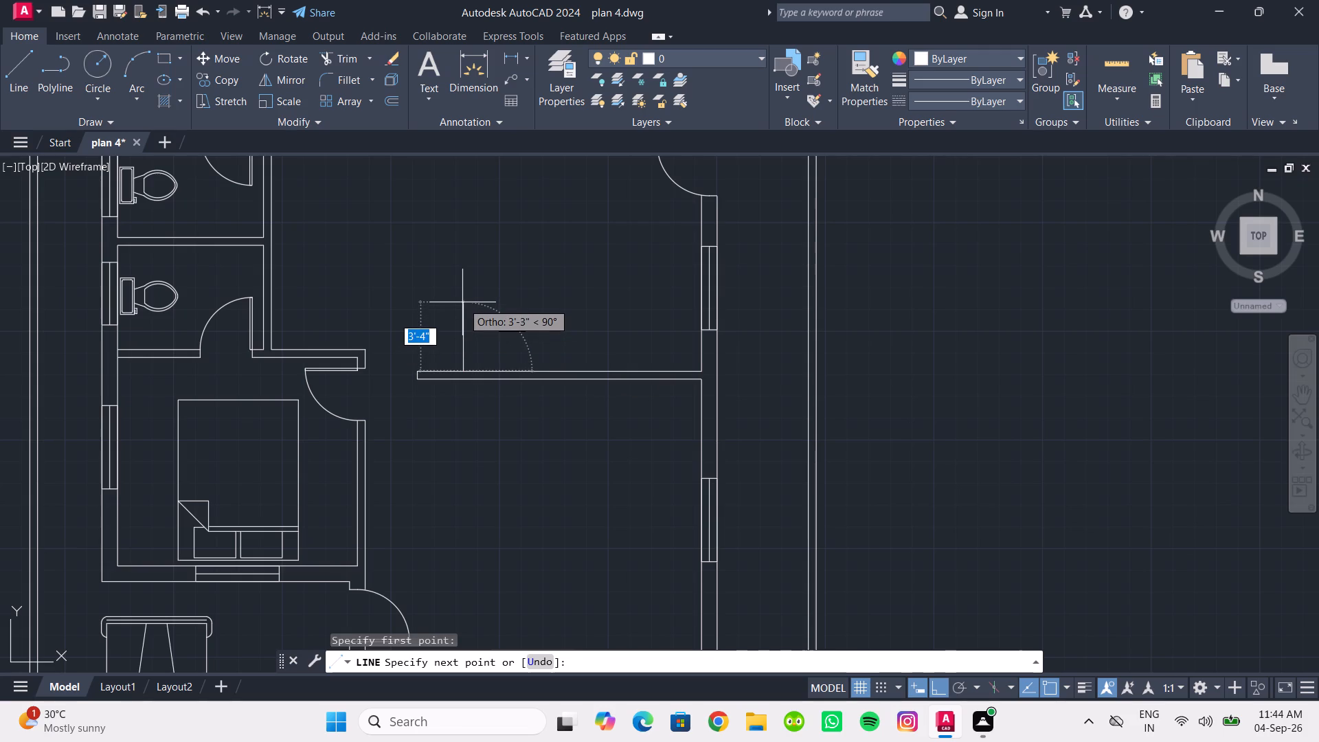
pyautogui.write("3'")
pyautogui.press('Return')
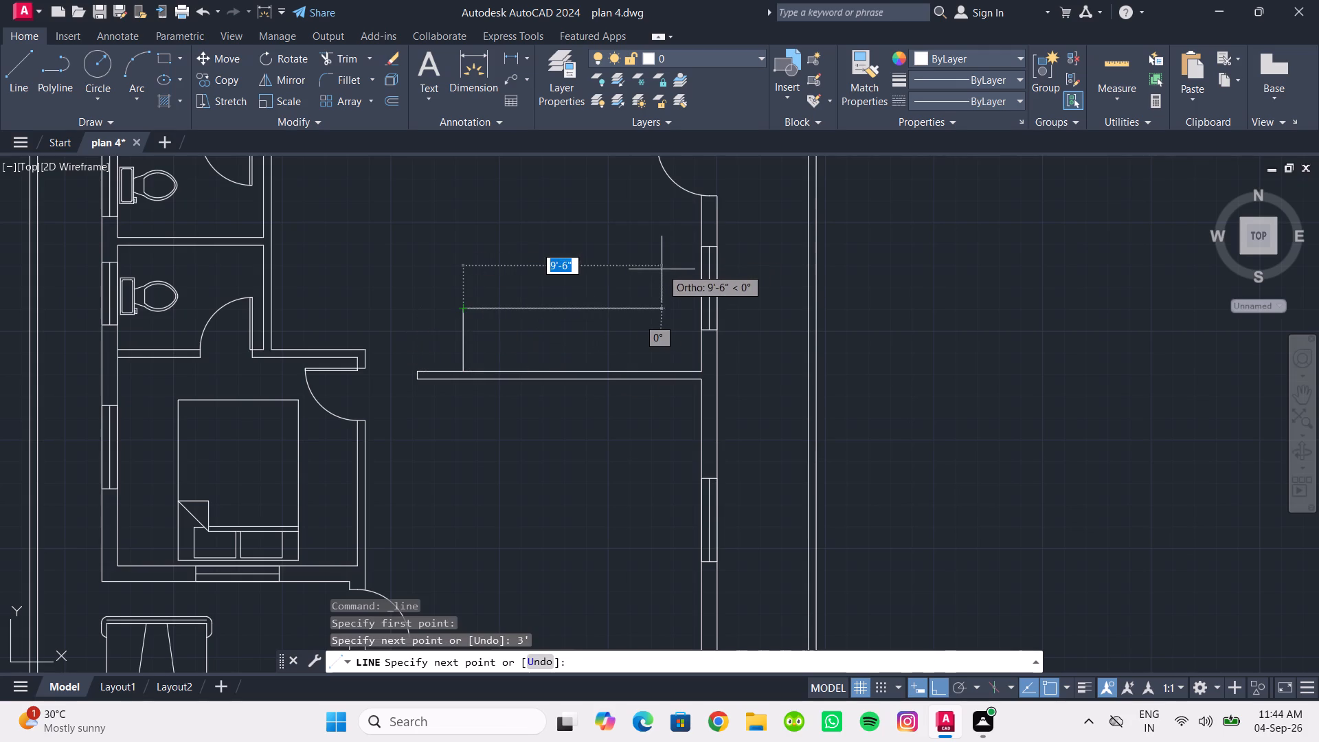
pyautogui.click(620, 311)
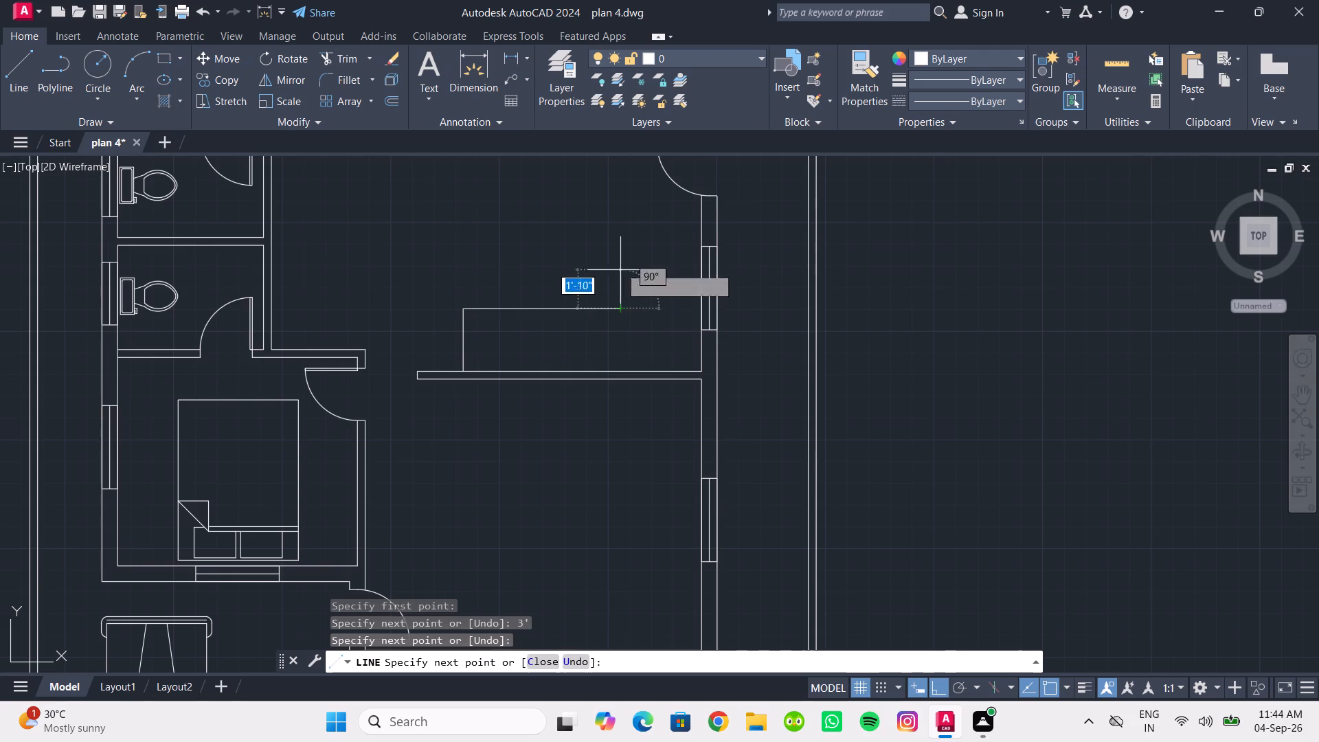
pyautogui.click(620, 218)
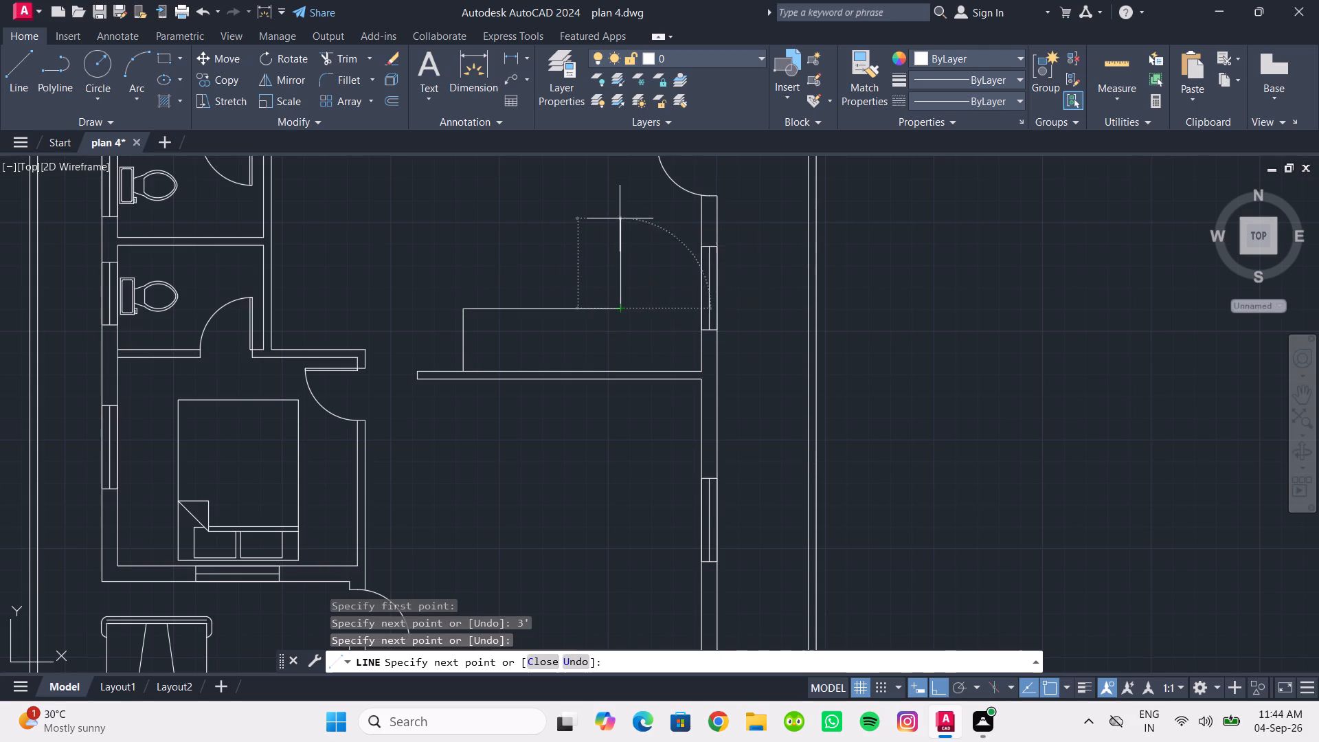
pyautogui.click(701, 219)
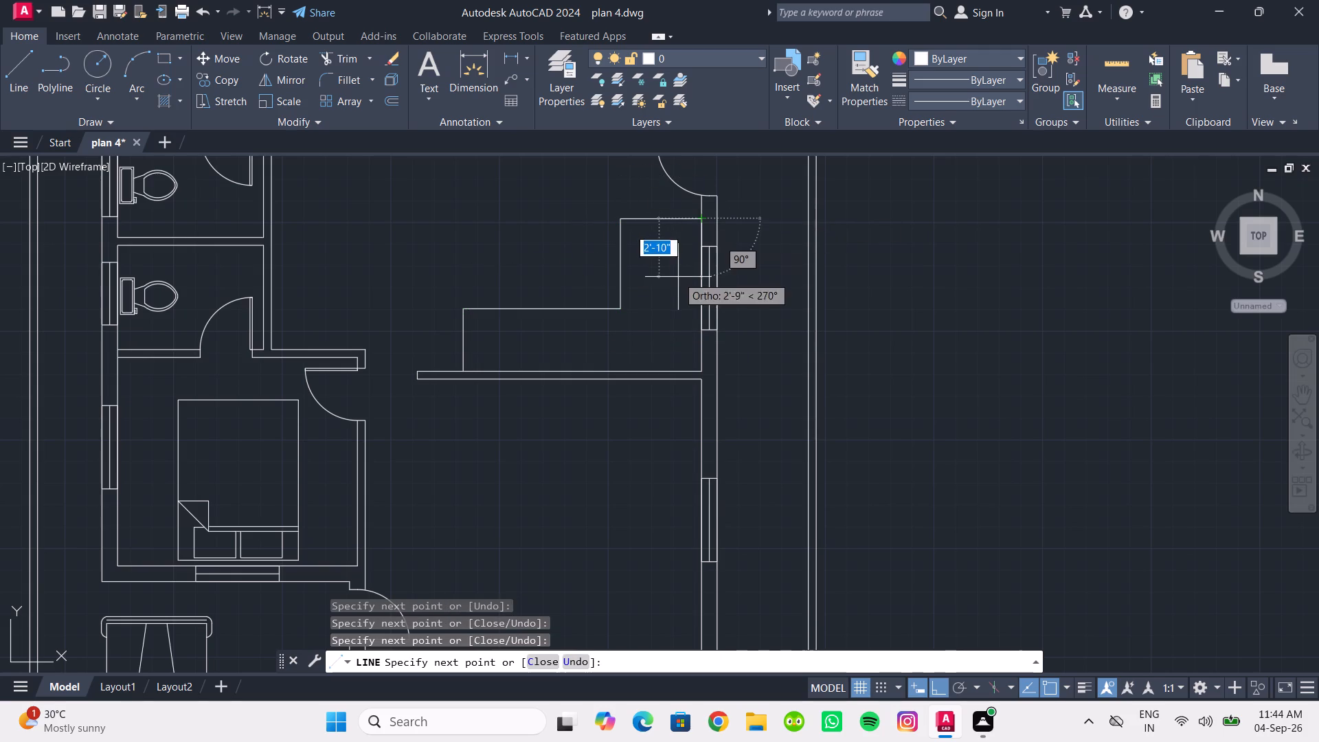
pyautogui.press('Escape')
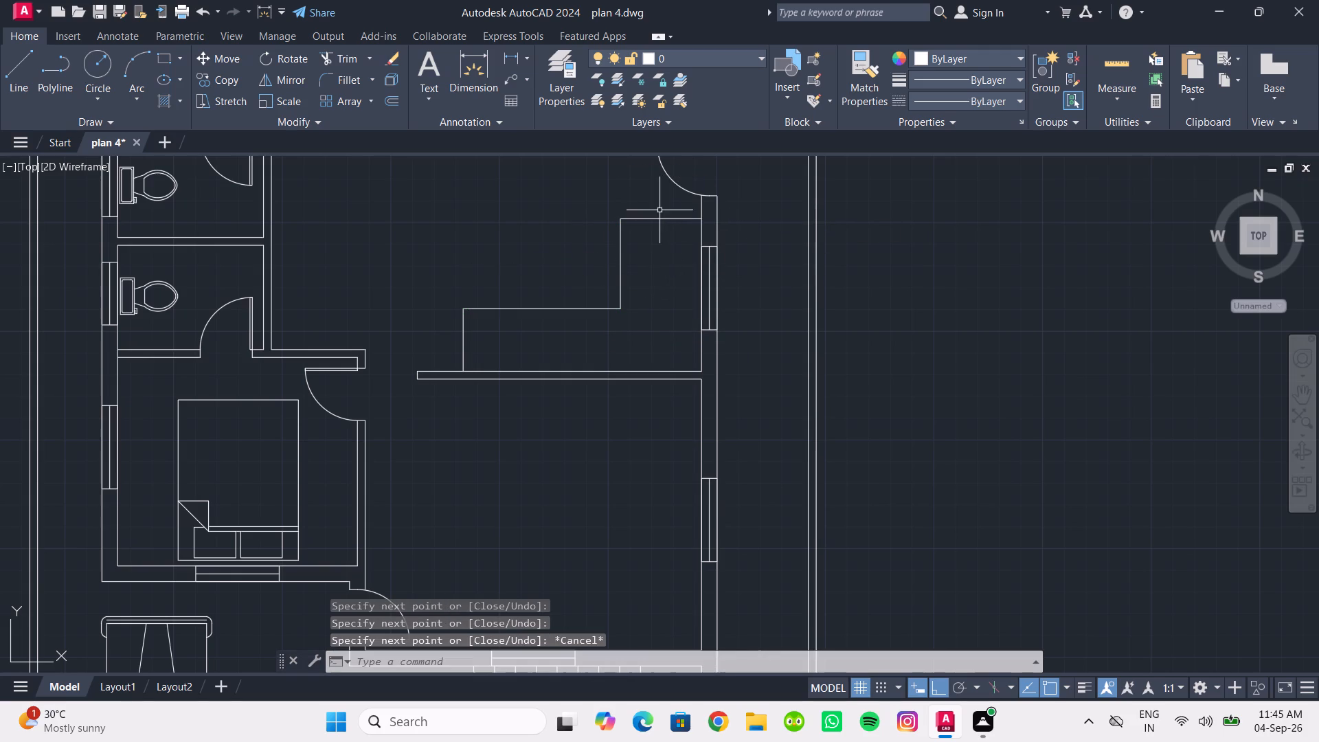
# Shorten the counter outline's northern horizontal line from its west end to about 3' long, keeping it attached to the east wall.
pyautogui.click(659, 218)
pyautogui.scroll(2, 637, 216)
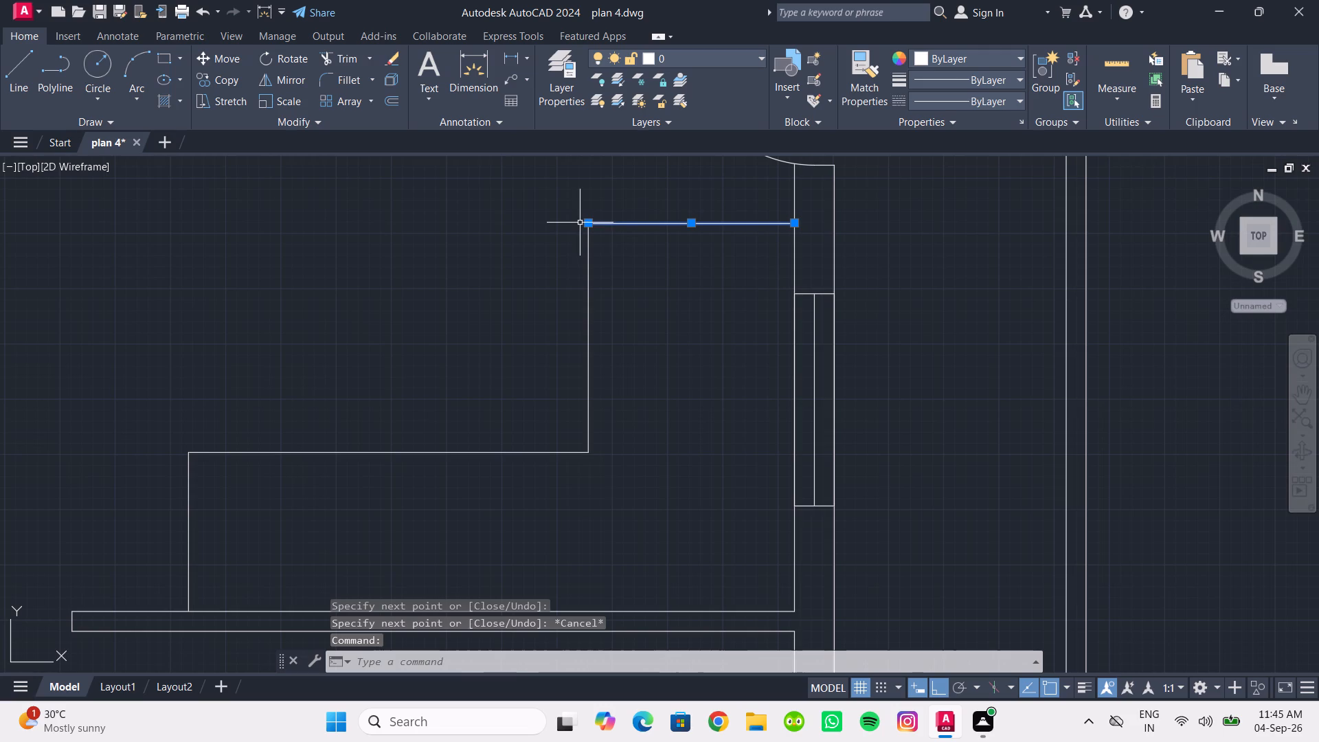
pyautogui.click(589, 223)
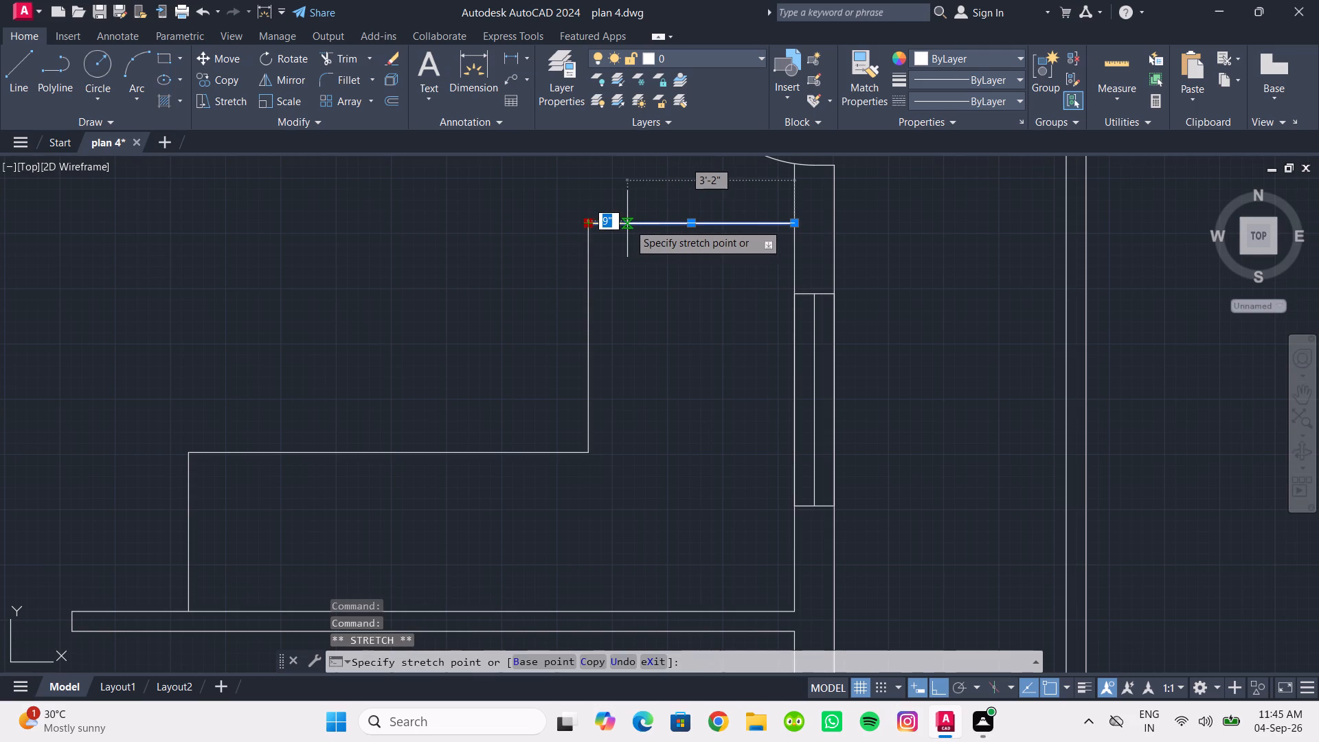
pyautogui.click(636, 223)
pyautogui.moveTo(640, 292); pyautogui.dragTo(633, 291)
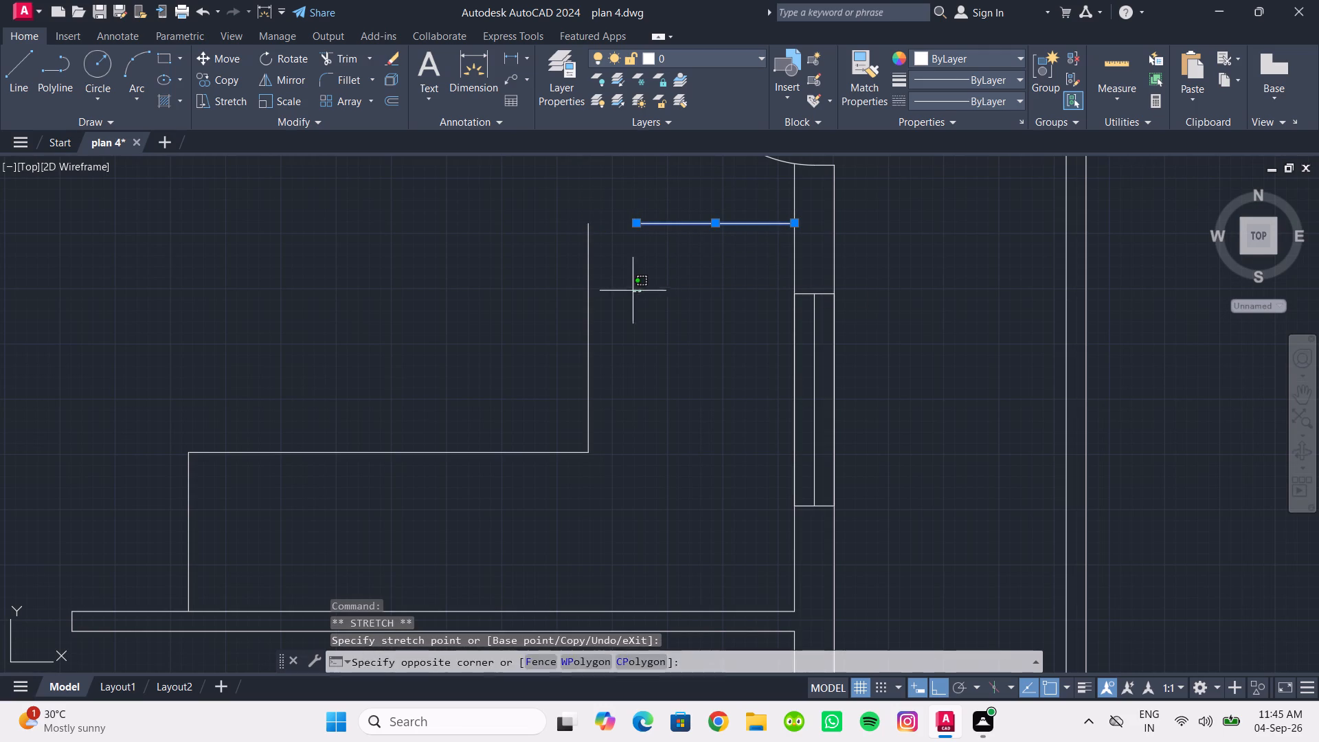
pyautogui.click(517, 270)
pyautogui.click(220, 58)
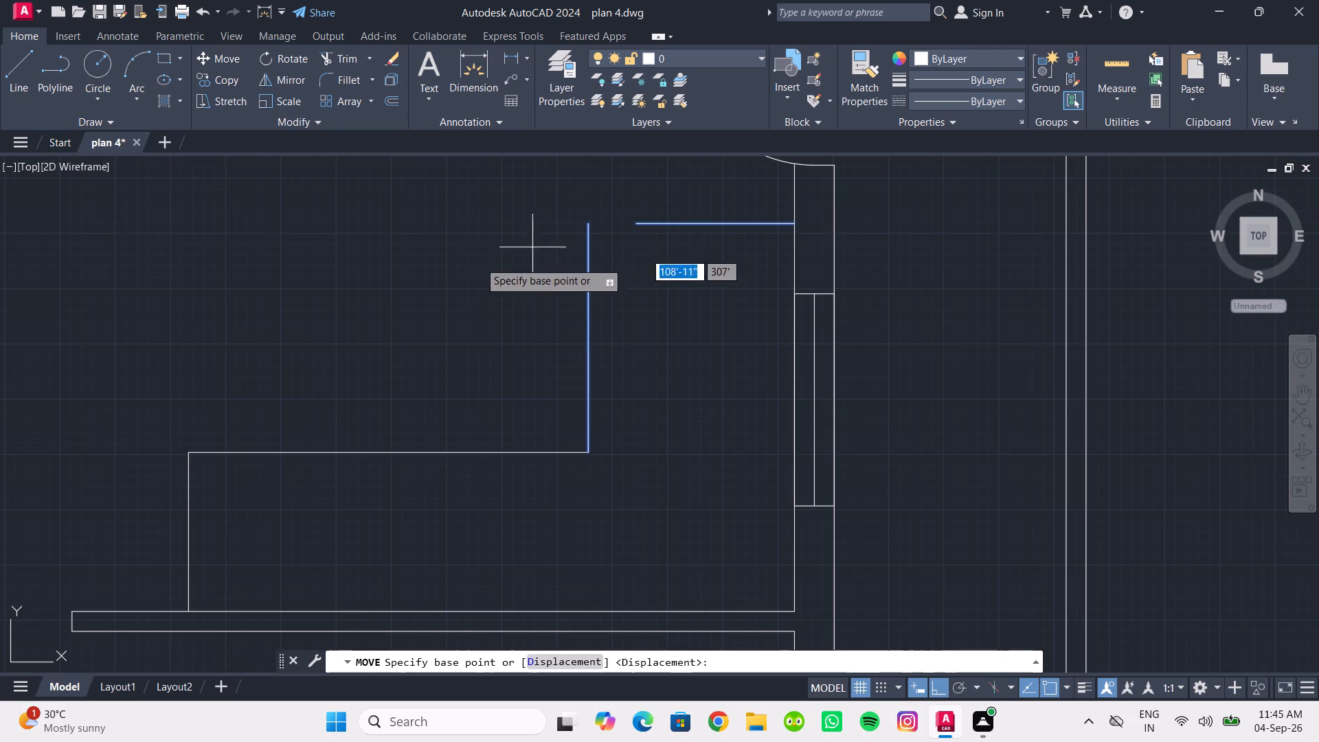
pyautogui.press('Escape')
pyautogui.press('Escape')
# Move the counter outline's eastern vertical line about 11" east to meet the shortened northern line's west end.
pyautogui.moveTo(627, 322); pyautogui.dragTo(554, 301)
pyautogui.click(492, 281)
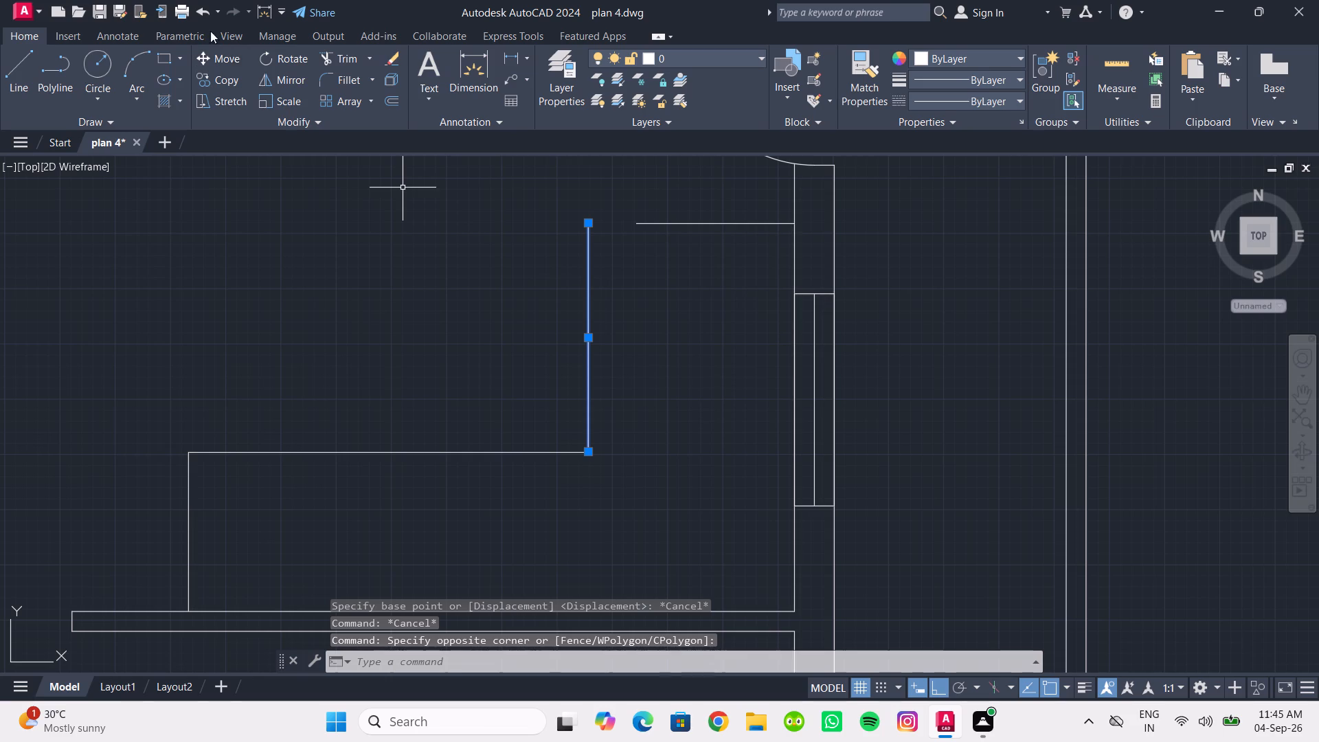
pyautogui.click(227, 60)
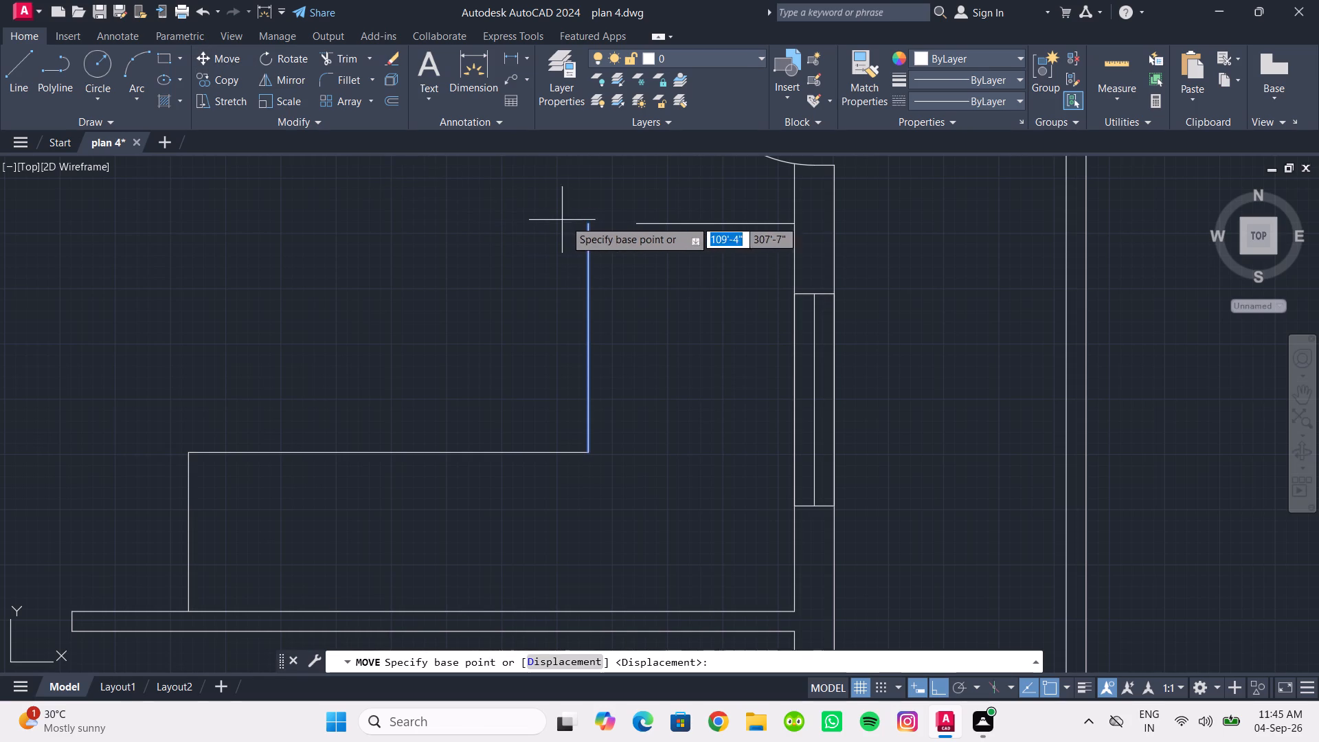
pyautogui.click(596, 227)
pyautogui.click(635, 223)
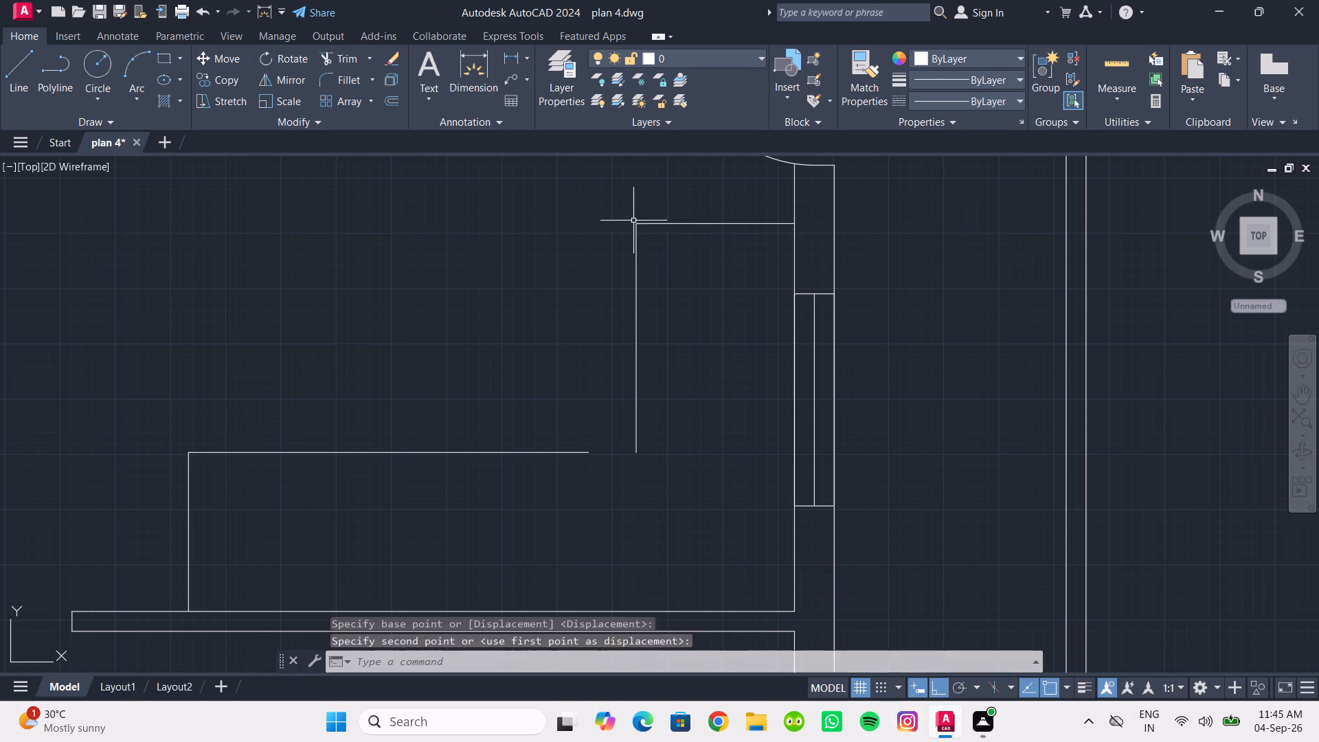
pyautogui.press('Escape')
# Stretch the counter's long horizontal line east to meet the lower end of the moved vertical line.
pyautogui.moveTo(589, 468); pyautogui.dragTo(534, 418)
pyautogui.click(523, 407)
pyautogui.moveTo(589, 453); pyautogui.dragTo(596, 453)
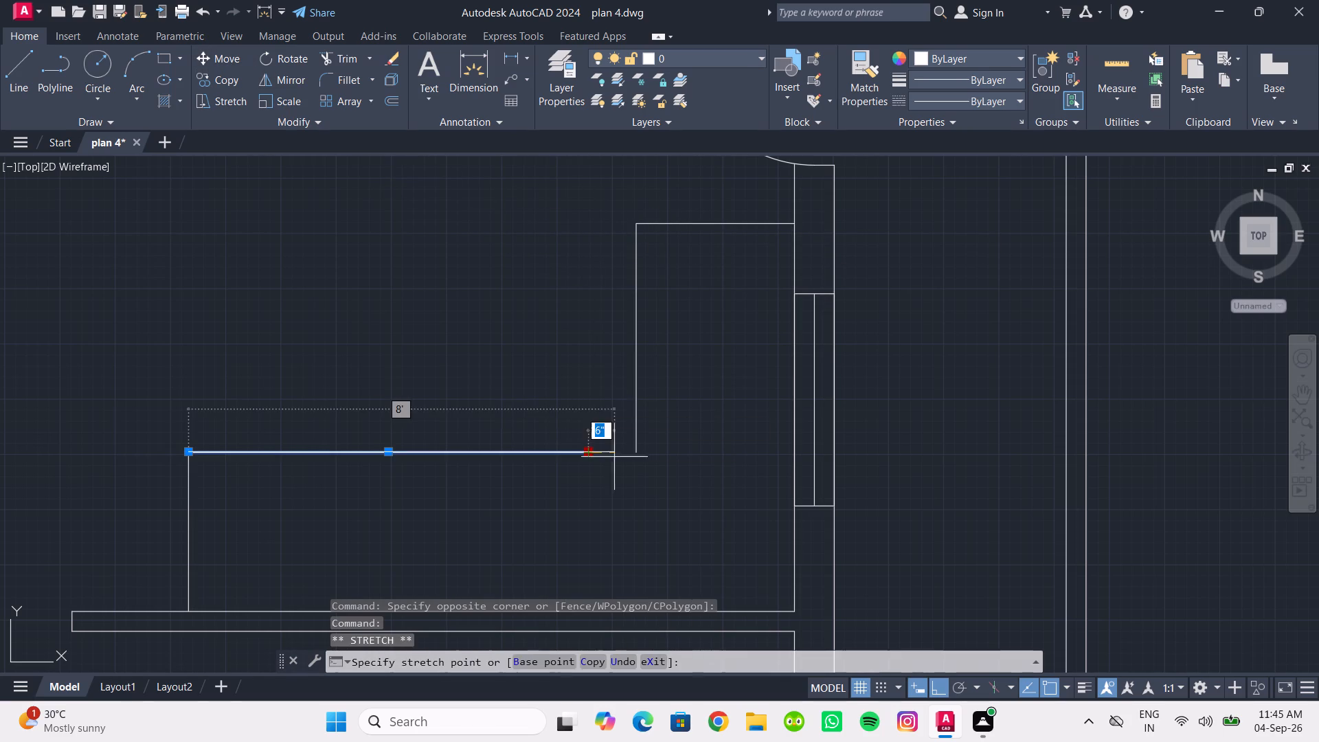
pyautogui.click(642, 456)
pyautogui.press('Escape')
# Rotate the small kitchen fixture block northwest of the building by 180 degrees with Ortho on.
pyautogui.scroll(-2, 478, 325)
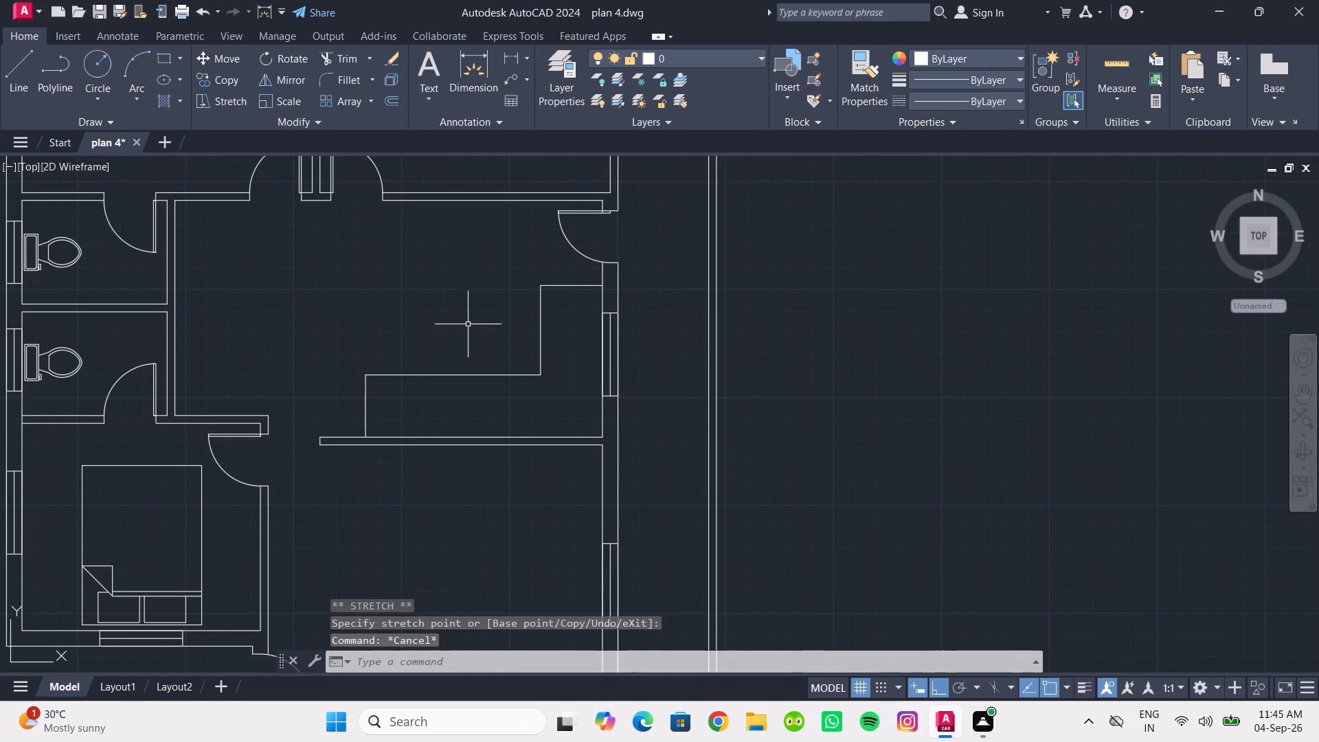
pyautogui.moveTo(464, 323); pyautogui.dragTo(436, 386, button='middle')
pyautogui.moveTo(427, 470); pyautogui.dragTo(413, 458, button='middle')
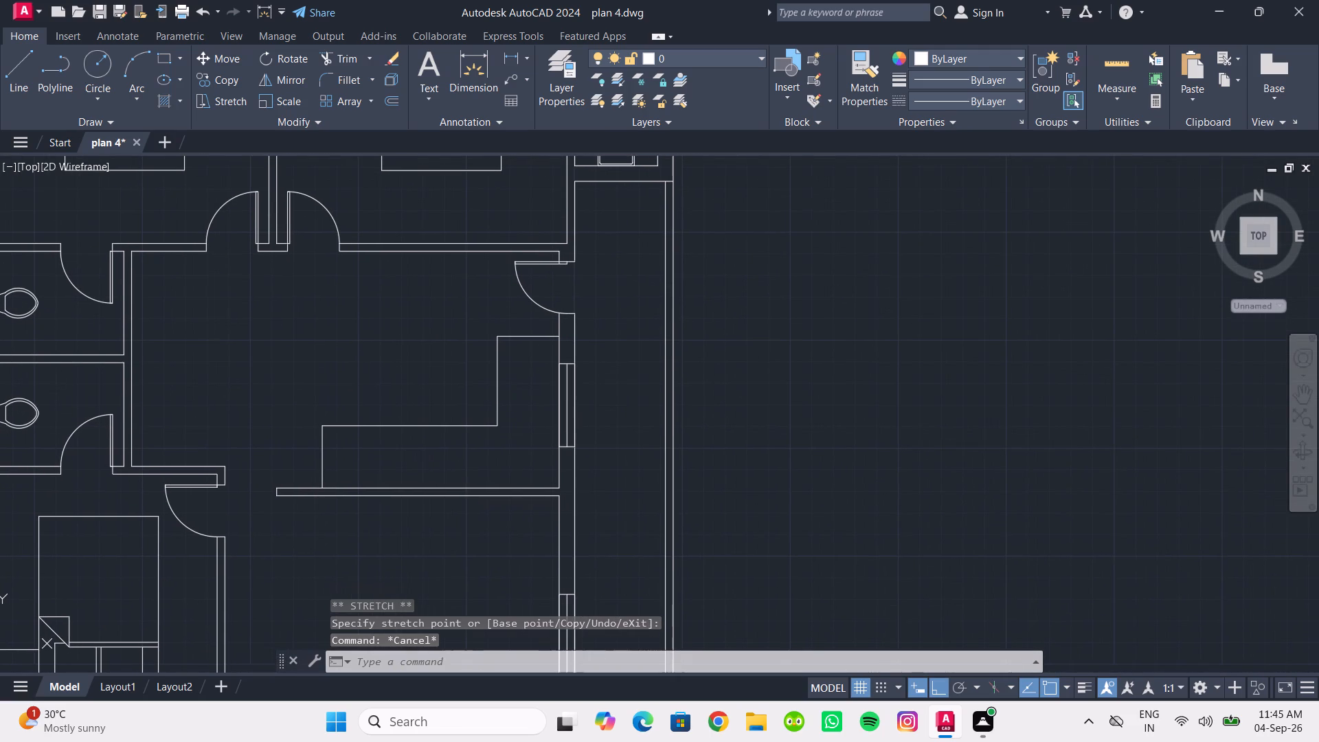
pyautogui.moveTo(390, 416); pyautogui.dragTo(315, 373, button='middle')
pyautogui.scroll(-2, 280, 377)
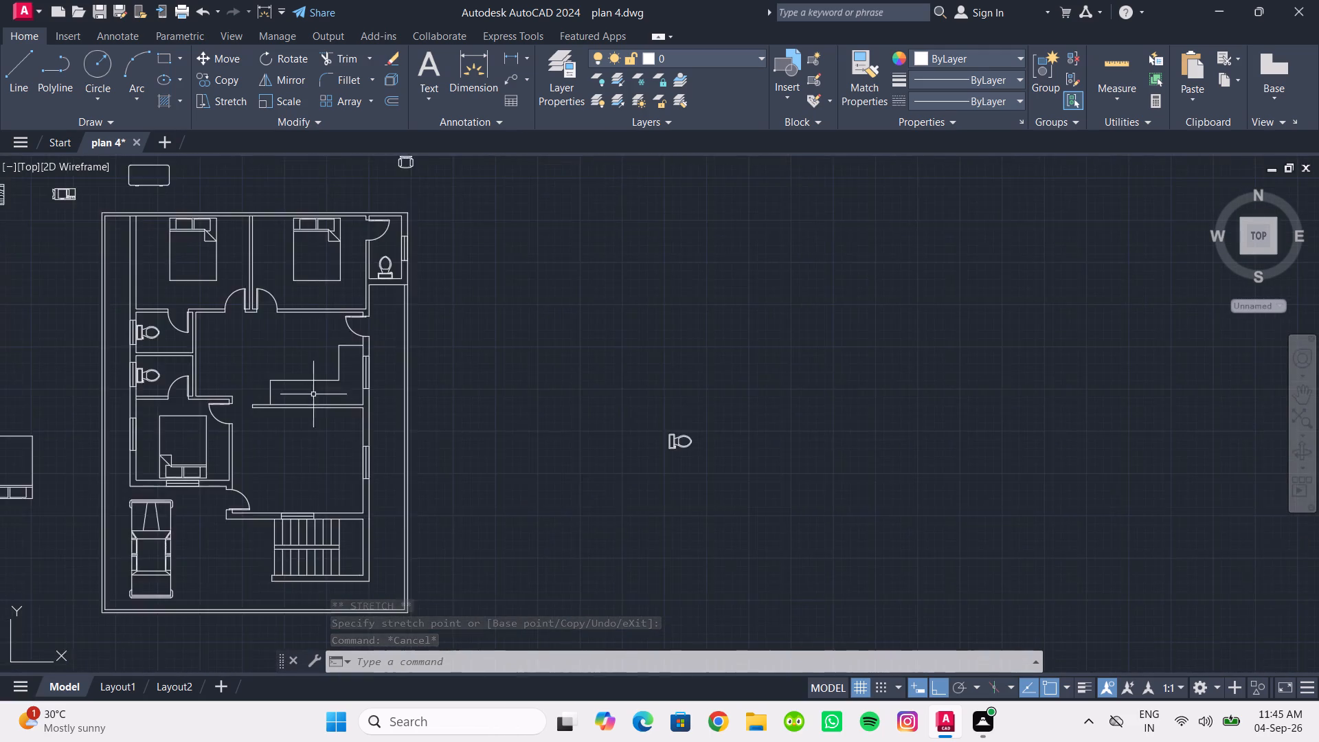
pyautogui.moveTo(326, 405); pyautogui.dragTo(463, 517, button='middle')
pyautogui.scroll(2, 205, 314)
pyautogui.click(128, 277)
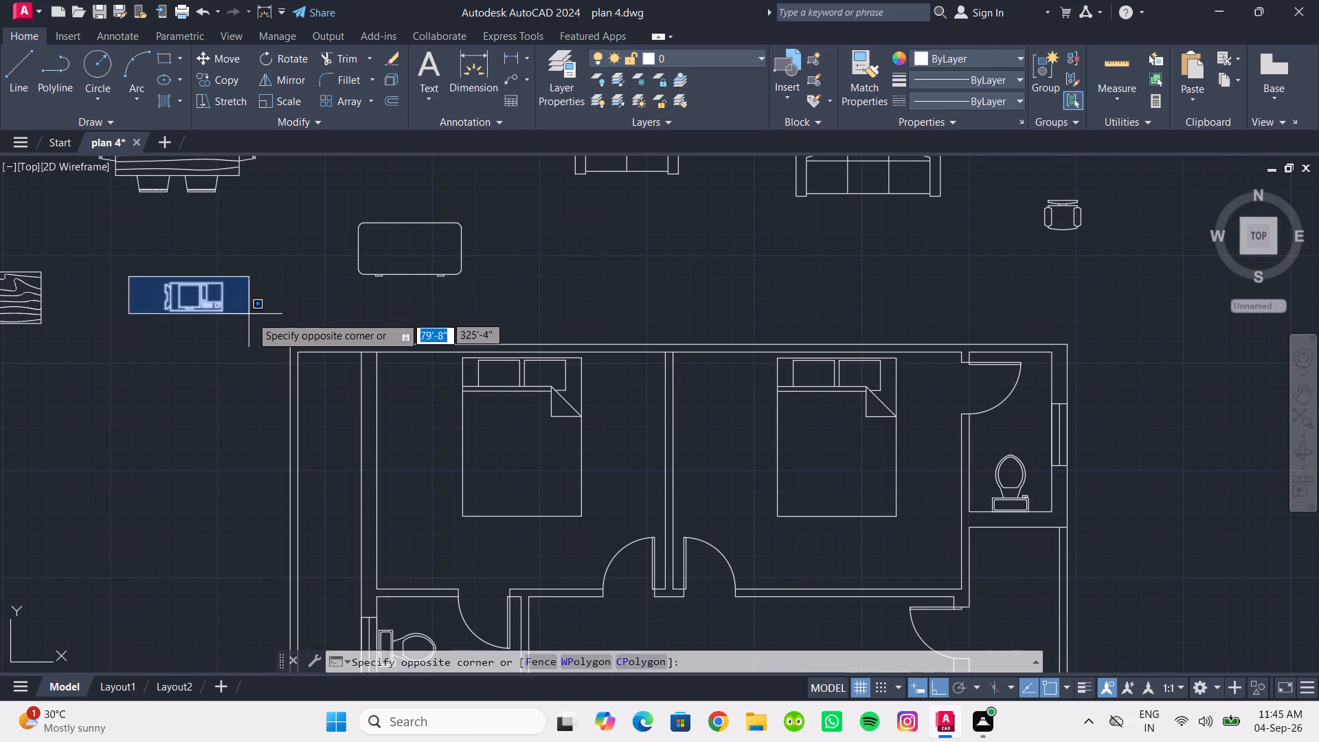
pyautogui.click(252, 322)
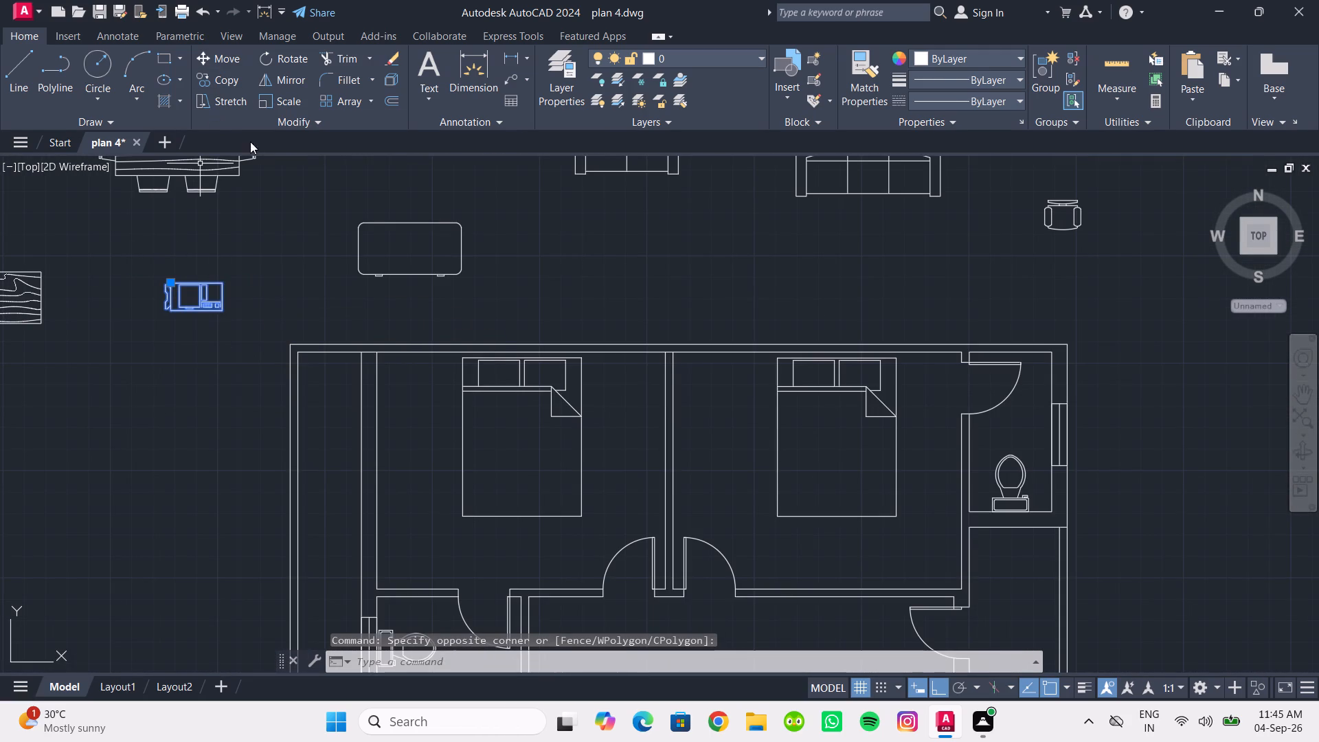
pyautogui.click(279, 59)
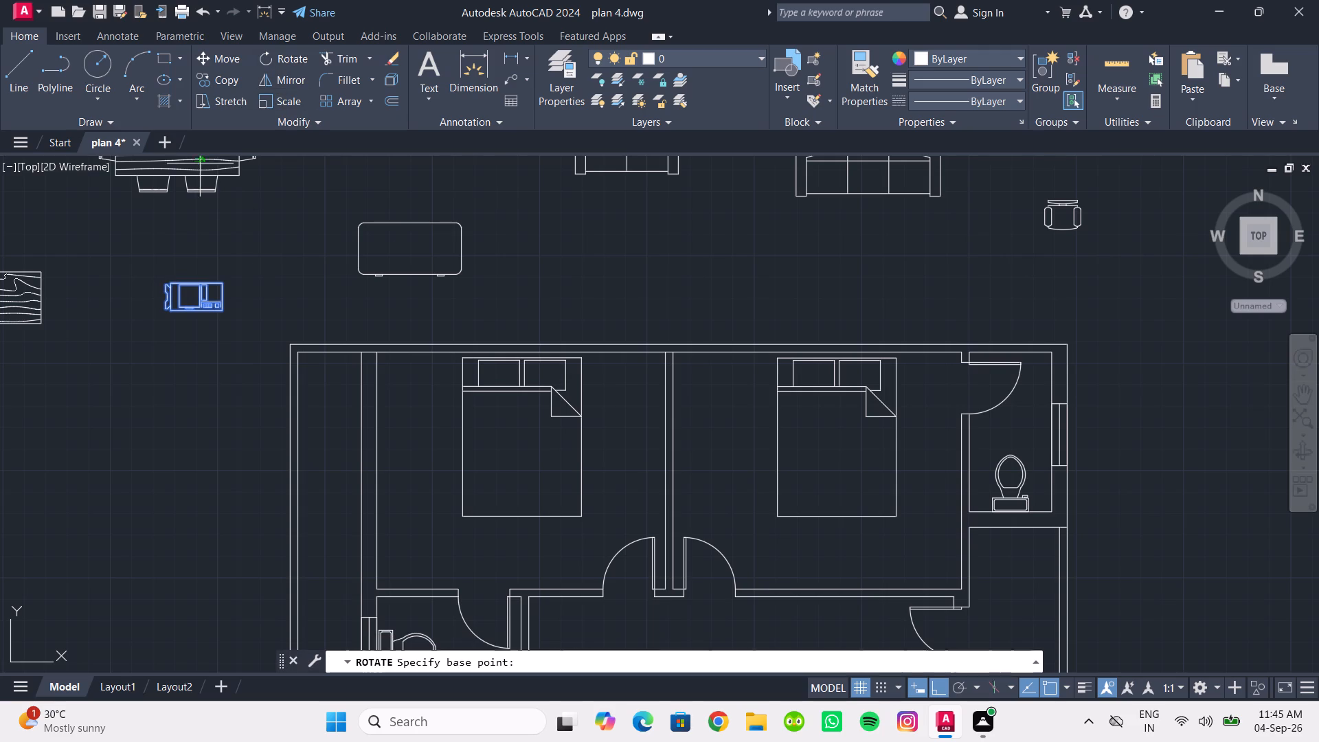
pyautogui.click(239, 273)
pyautogui.click(160, 271)
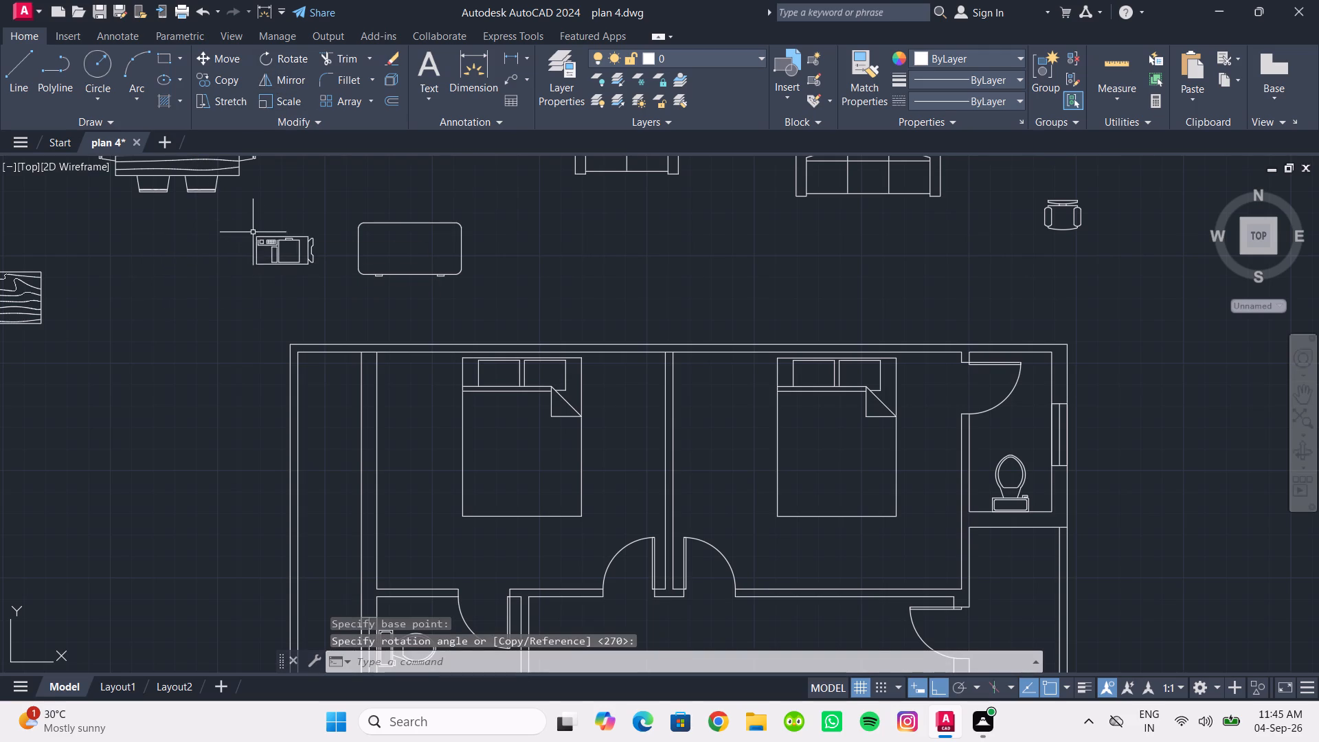
# Move the rotated kitchen fixture block with Ortho off onto the wide section of the counter, near its west end.
pyautogui.moveTo(250, 228); pyautogui.dragTo(273, 236)
pyautogui.click(335, 273)
pyautogui.click(228, 60)
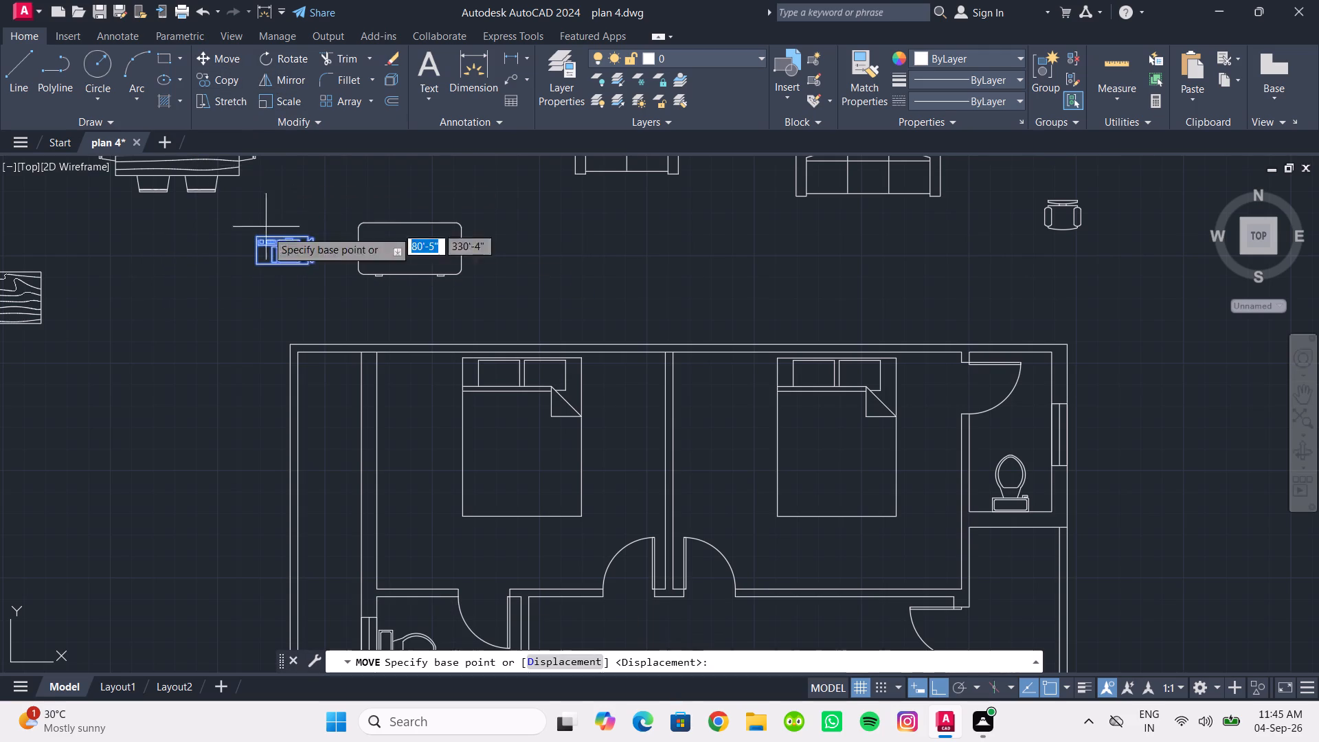
pyautogui.click(251, 238)
pyautogui.moveTo(349, 352); pyautogui.dragTo(115, 221, button='middle')
pyautogui.moveTo(510, 414); pyautogui.dragTo(462, 253, button='middle')
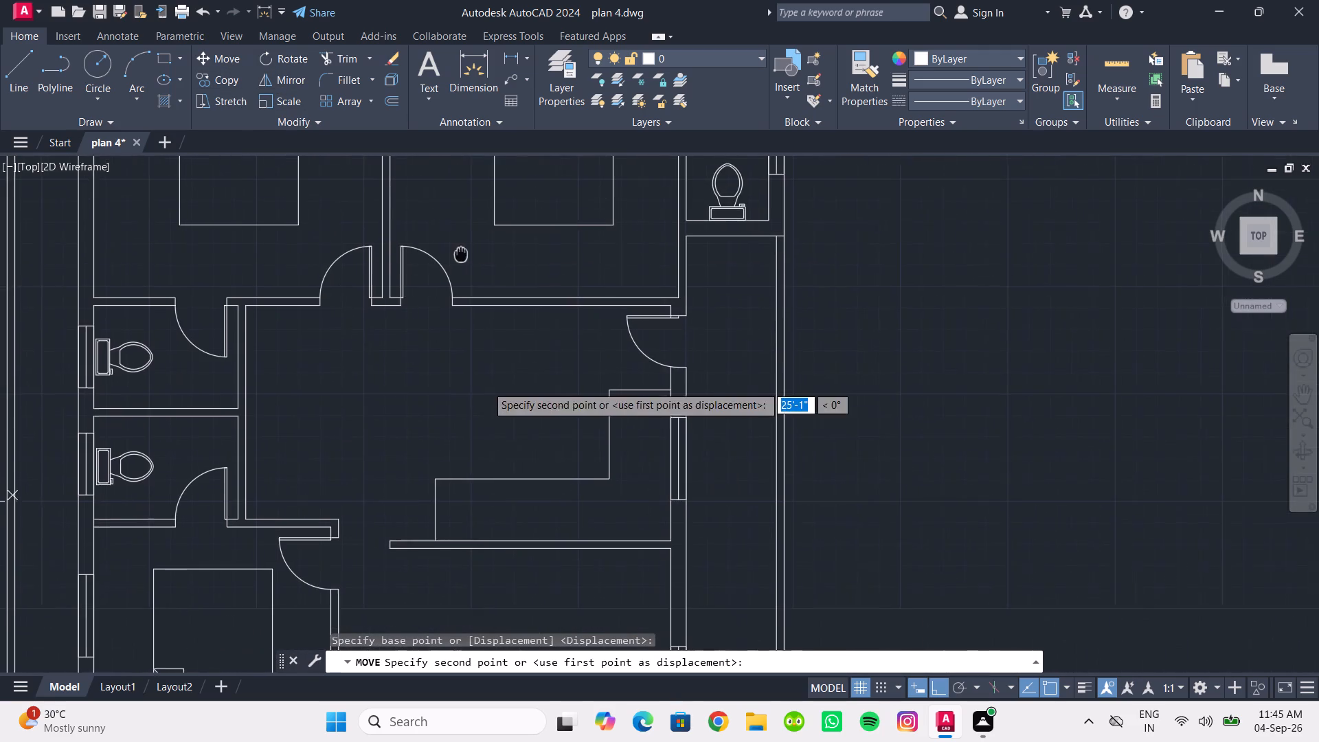
pyautogui.moveTo(462, 253); pyautogui.dragTo(467, 254, button='middle')
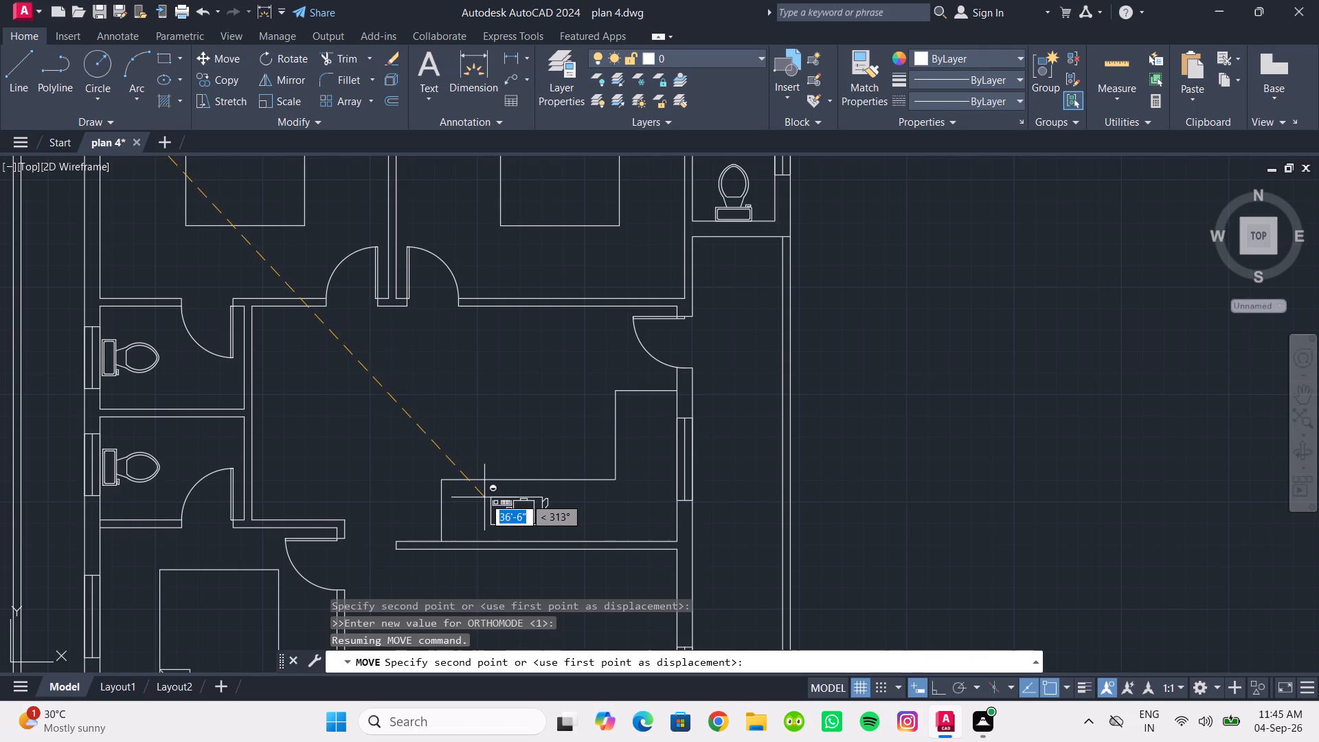
pyautogui.keyDown('shift'); pyautogui.click(484, 497); pyautogui.keyUp('shift')
pyautogui.scroll(-1, 525, 309)
pyautogui.moveTo(526, 310); pyautogui.dragTo(556, 341, button='middle')
pyautogui.scroll(-1, 560, 392)
pyautogui.press('Escape')
# Rotate the three-seat sofa north of the building by 180 degrees so its curved back faces south.
pyautogui.scroll(1, 541, 414)
pyautogui.moveTo(455, 278); pyautogui.dragTo(387, 195, button='middle')
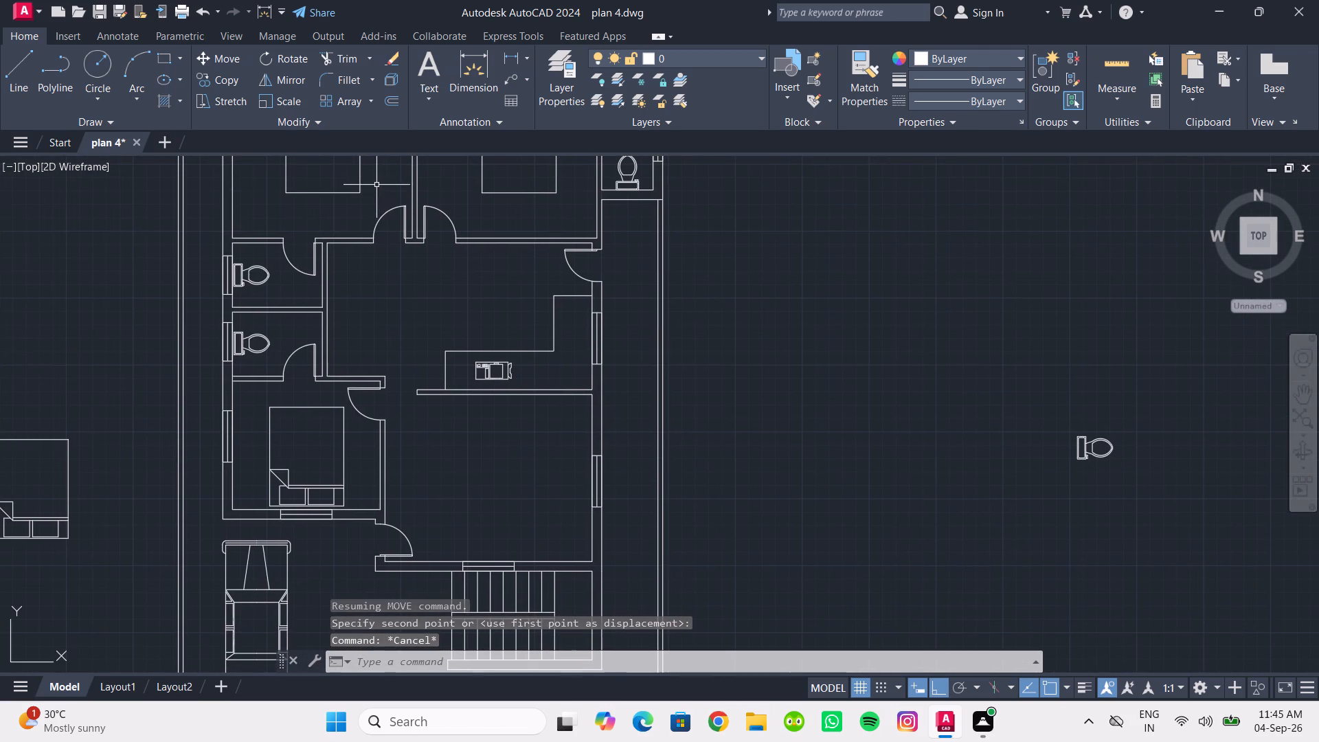
pyautogui.moveTo(379, 188); pyautogui.dragTo(483, 377, button='middle')
pyautogui.scroll(-1, 279, 235)
pyautogui.moveTo(279, 235); pyautogui.dragTo(201, 293, button='middle')
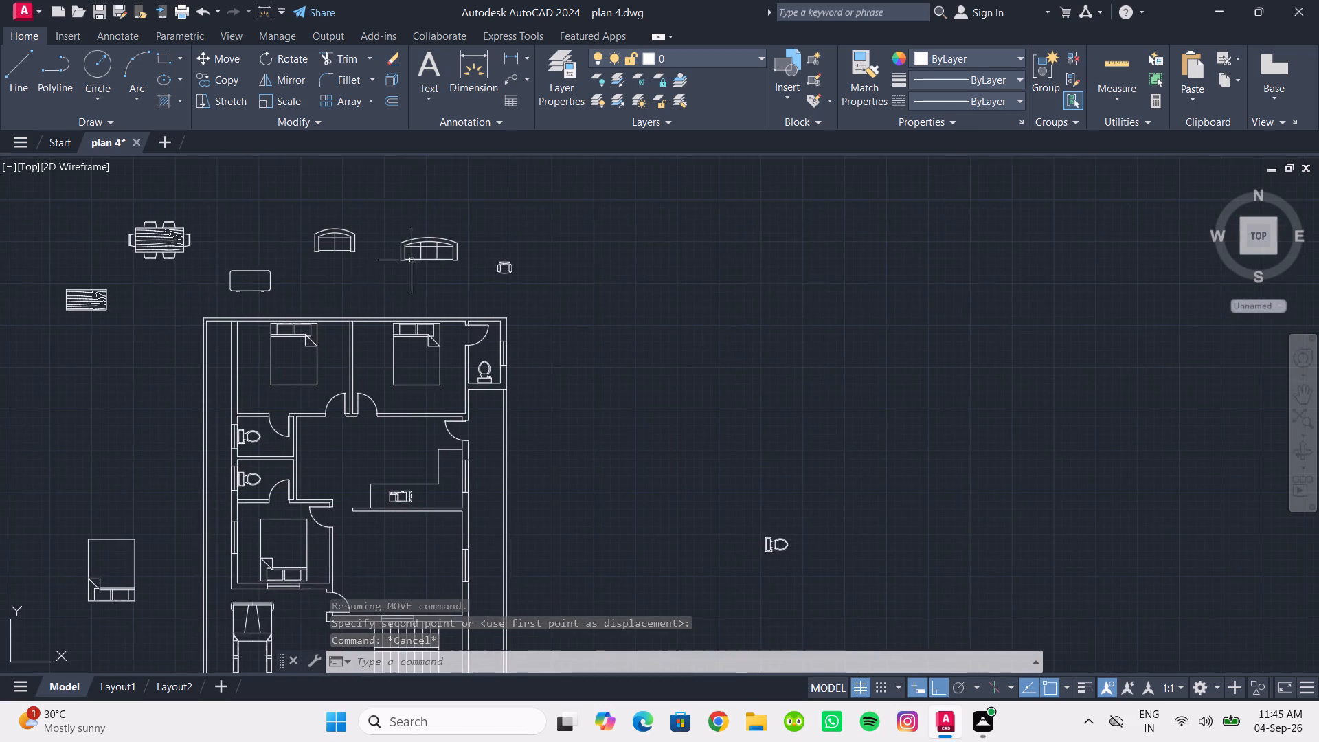
pyautogui.scroll(2, 436, 238)
pyautogui.moveTo(408, 236); pyautogui.dragTo(368, 236, button='middle')
pyautogui.scroll(-2, 380, 240)
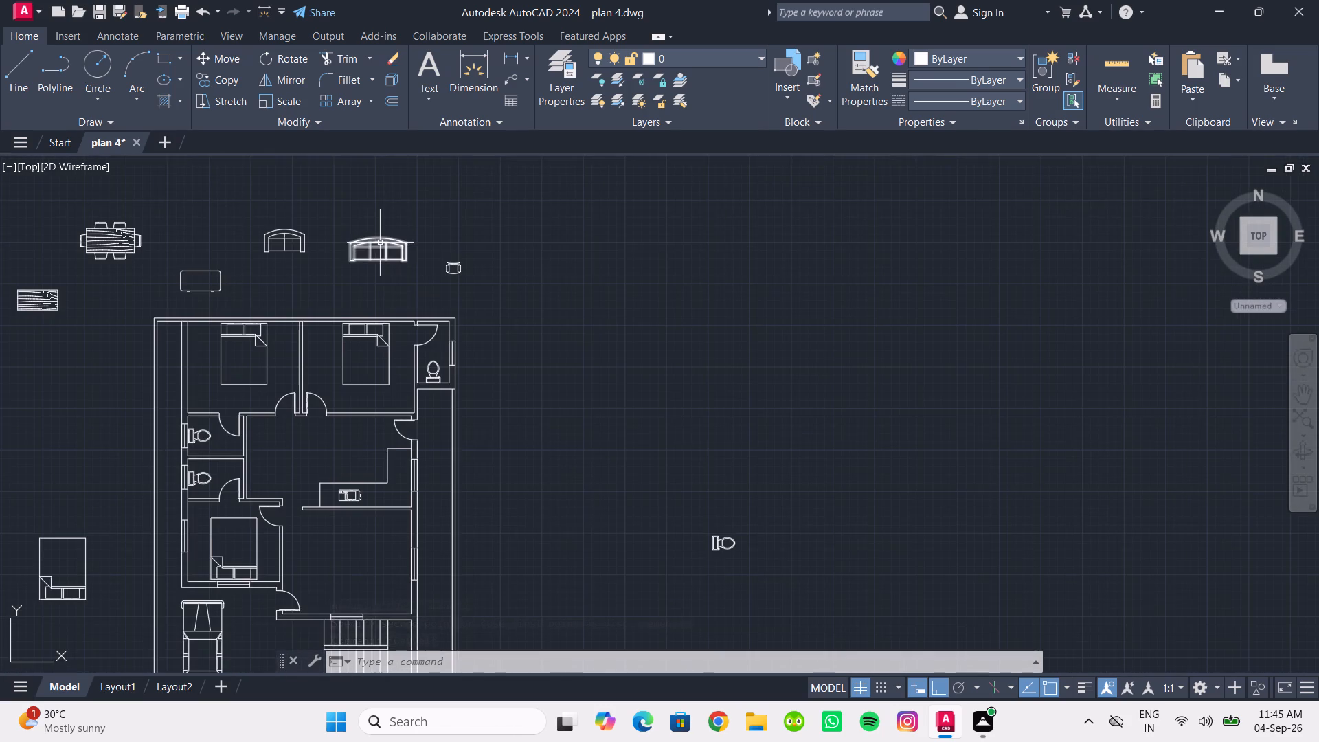
pyautogui.moveTo(380, 243); pyautogui.dragTo(394, 282, button='middle')
pyautogui.scroll(3, 414, 262)
pyautogui.moveTo(452, 425); pyautogui.dragTo(441, 416)
pyautogui.click(404, 376)
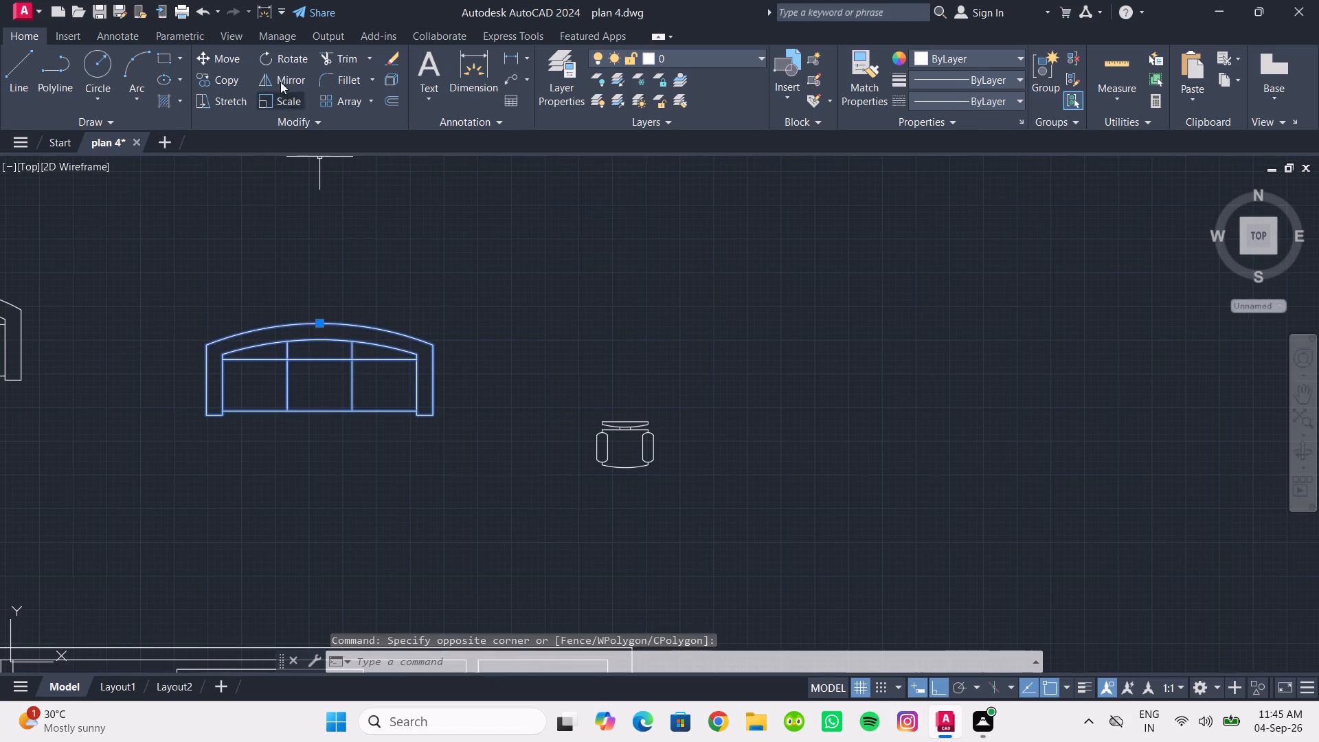
pyautogui.click(282, 57)
pyautogui.moveTo(401, 283); pyautogui.dragTo(373, 256)
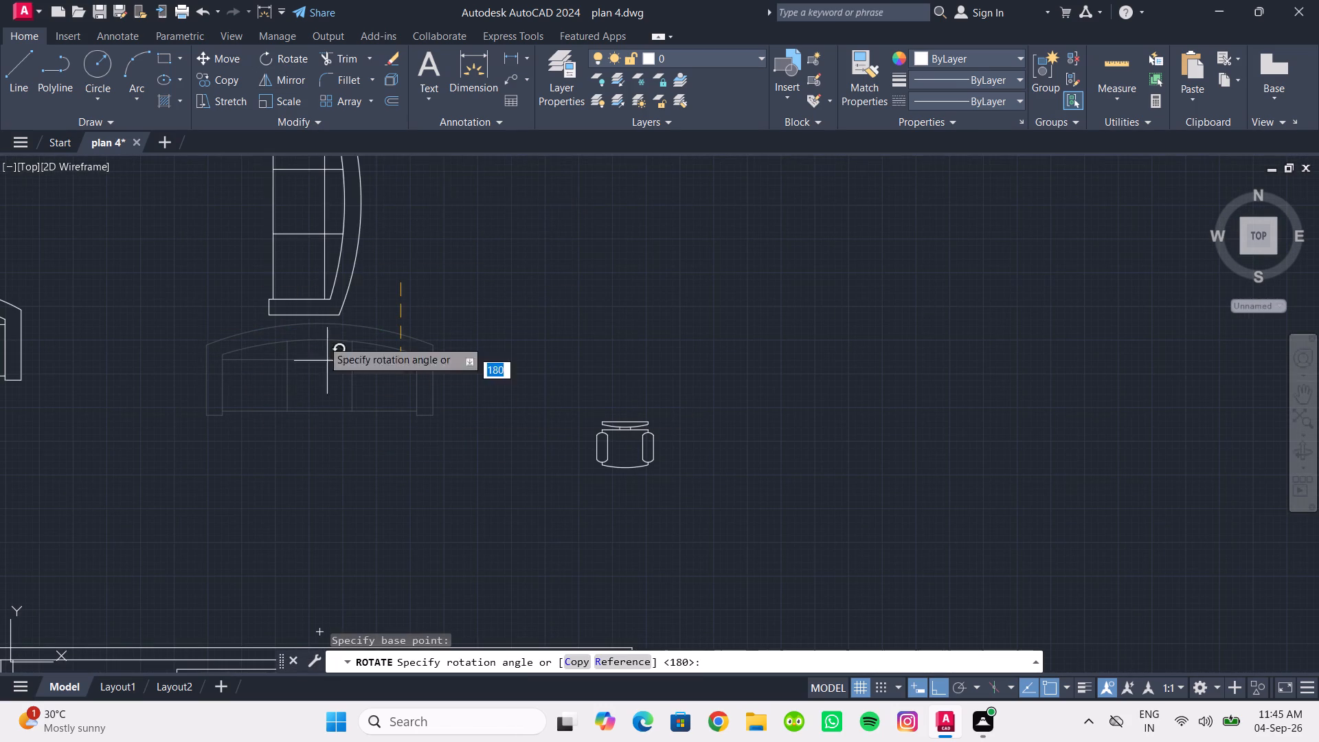
pyautogui.click(317, 278)
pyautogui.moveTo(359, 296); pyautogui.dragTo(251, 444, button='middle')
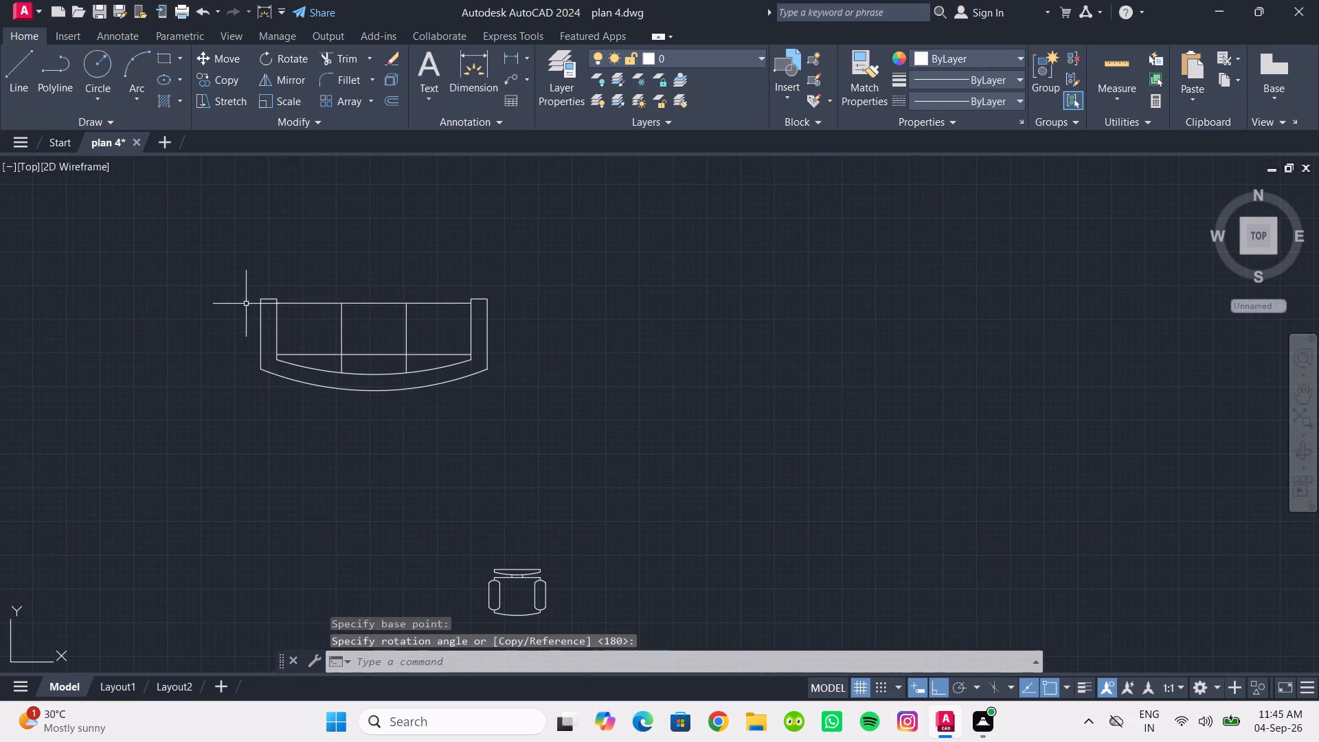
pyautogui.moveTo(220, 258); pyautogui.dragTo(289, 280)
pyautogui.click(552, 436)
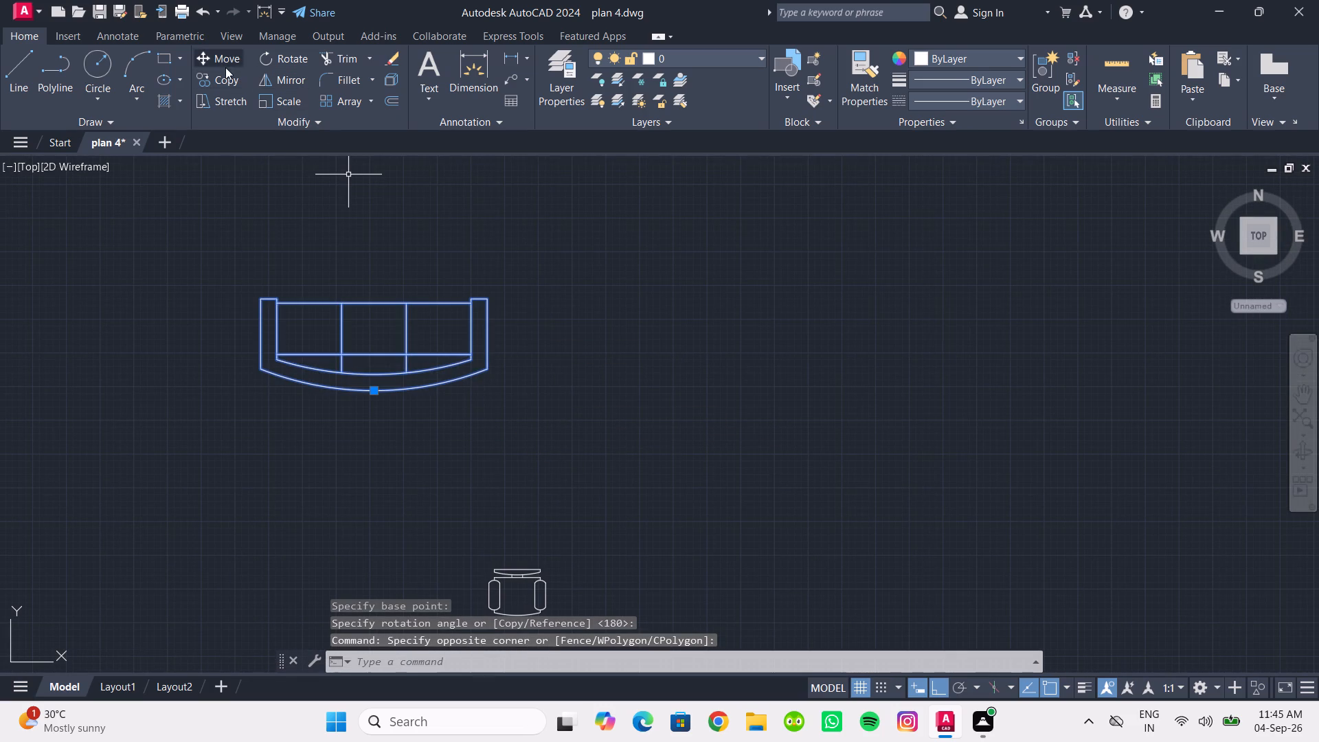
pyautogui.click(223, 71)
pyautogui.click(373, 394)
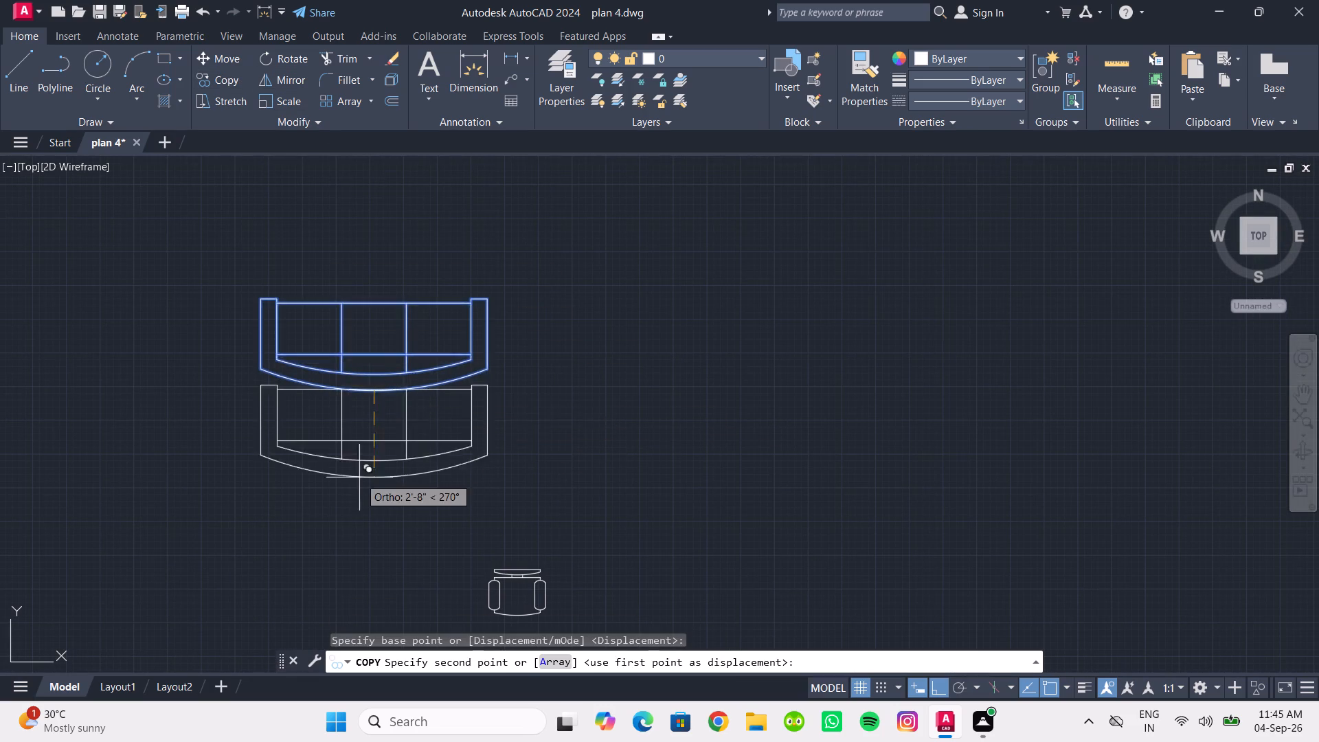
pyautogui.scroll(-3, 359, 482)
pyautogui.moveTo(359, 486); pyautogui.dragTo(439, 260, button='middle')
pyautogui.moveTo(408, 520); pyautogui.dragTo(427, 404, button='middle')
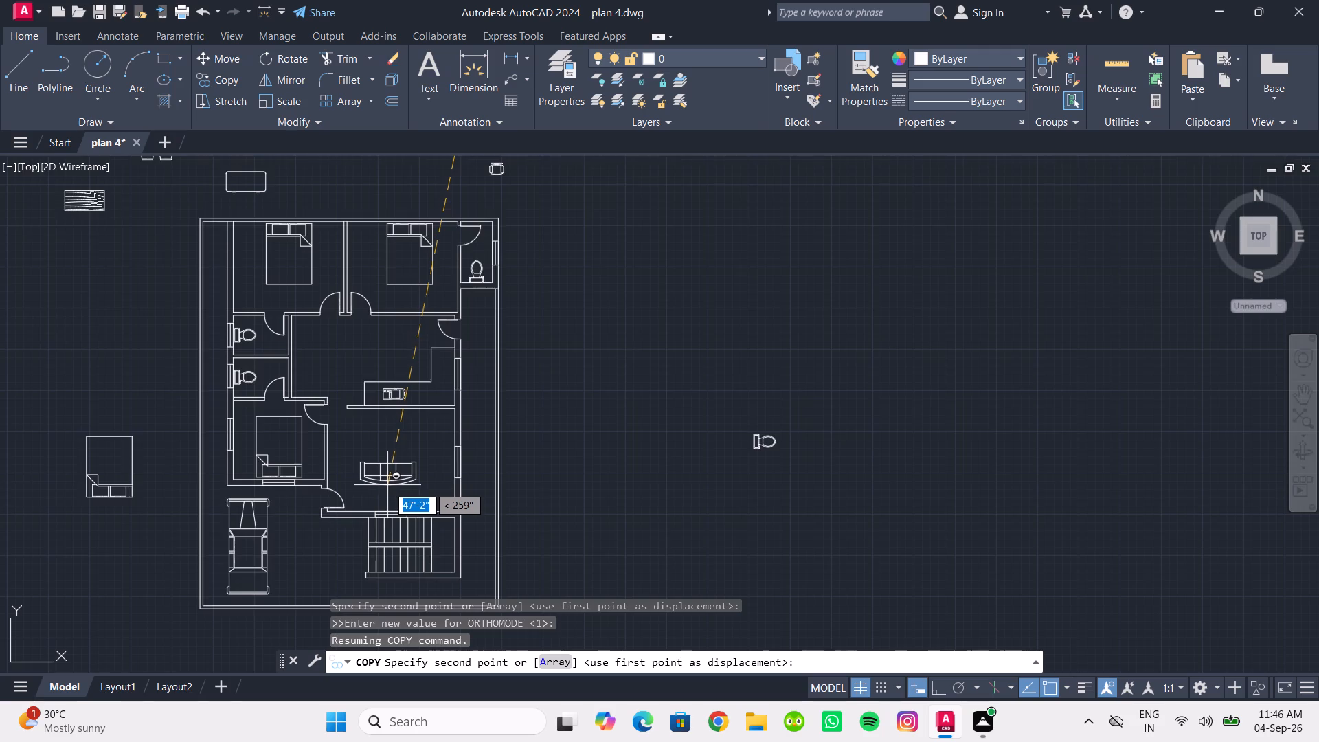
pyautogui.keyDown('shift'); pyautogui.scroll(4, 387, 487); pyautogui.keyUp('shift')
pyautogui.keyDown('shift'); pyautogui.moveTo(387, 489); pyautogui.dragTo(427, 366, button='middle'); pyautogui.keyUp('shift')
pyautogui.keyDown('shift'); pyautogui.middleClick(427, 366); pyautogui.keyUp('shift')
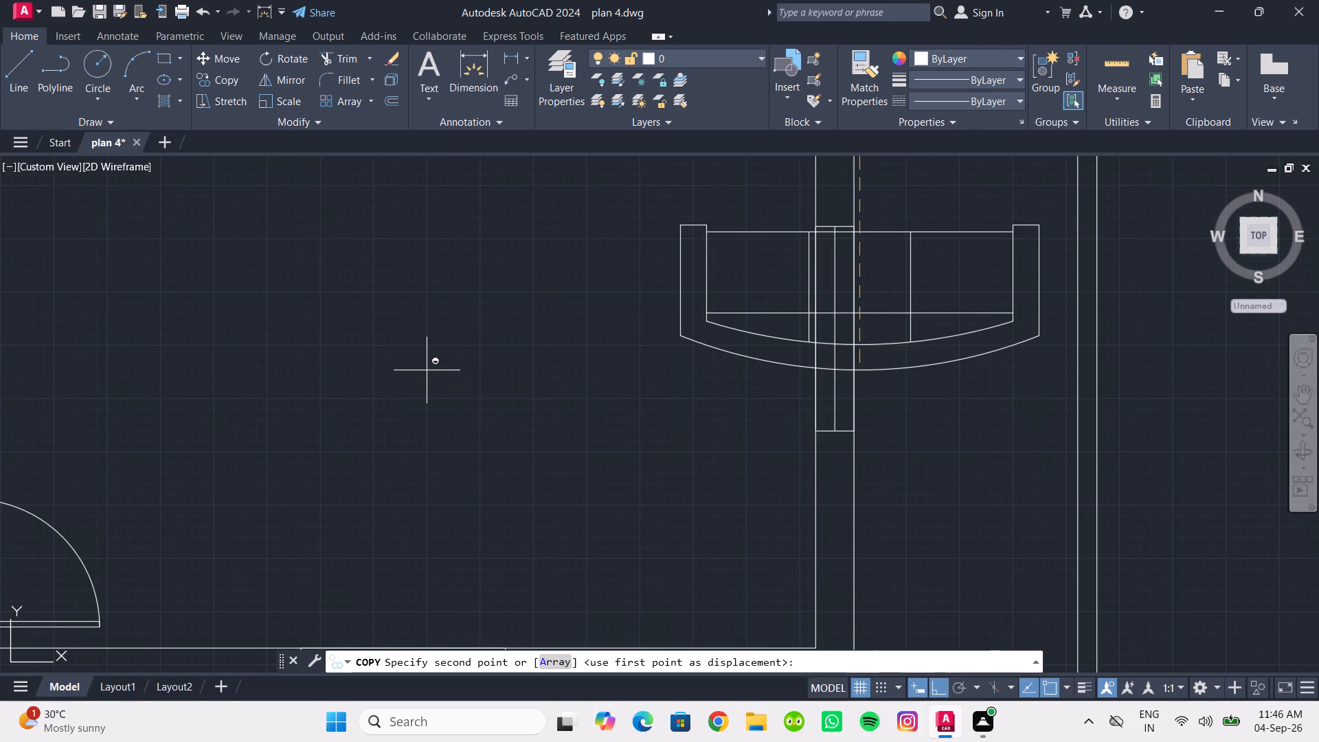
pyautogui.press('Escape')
# Set the drawing view back to Top.
pyautogui.scroll(-5, 427, 387)
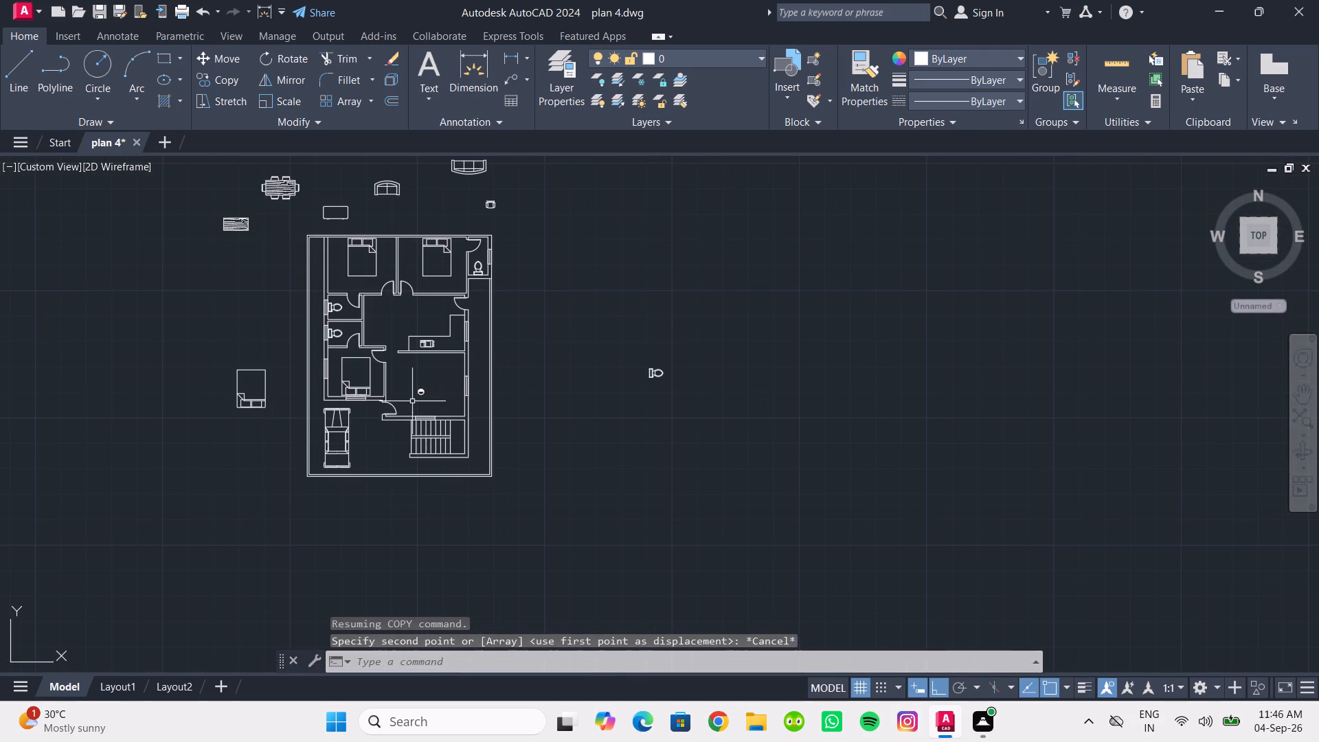
pyautogui.click(63, 169)
pyautogui.click(56, 166)
pyautogui.click(53, 164)
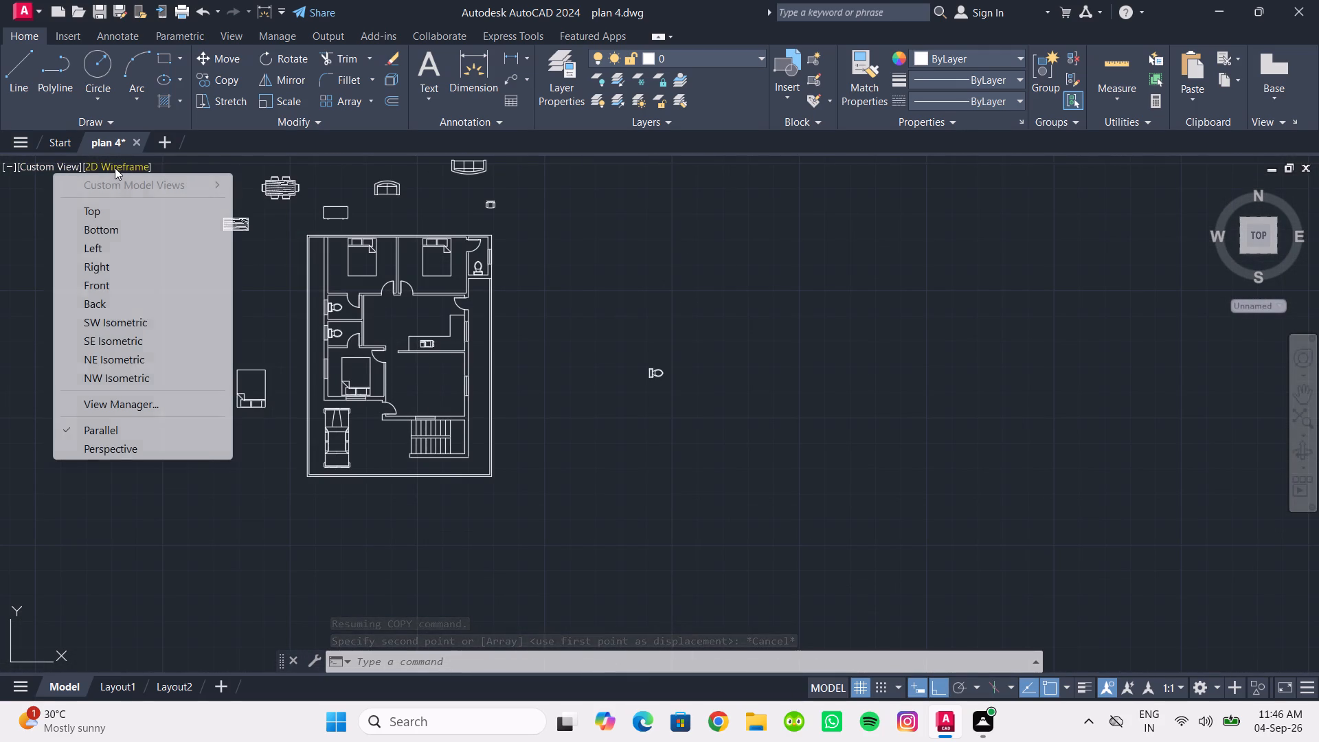
pyautogui.click(102, 207)
# Copy the three-seat sofa north of the building into the living room with Ortho off, just north of the stair-side wall.
pyautogui.scroll(-2, 170, 291)
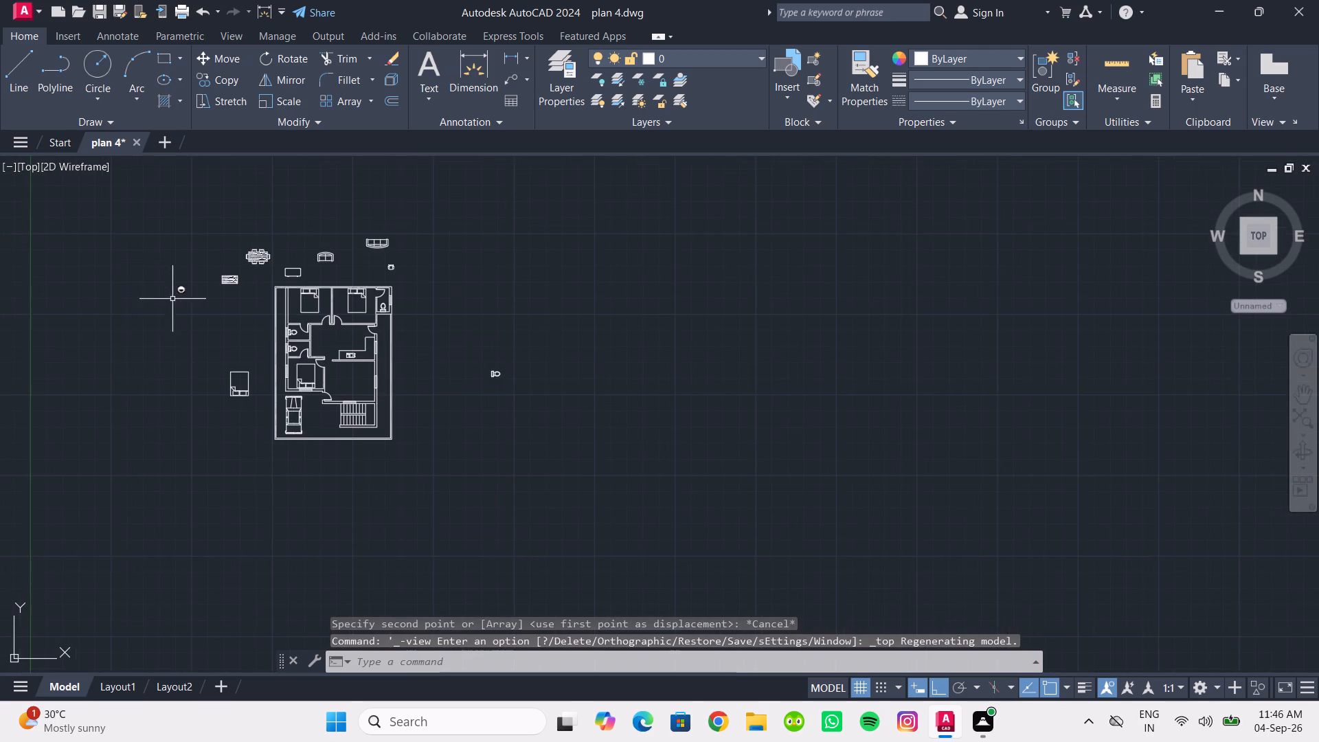
pyautogui.moveTo(175, 312); pyautogui.dragTo(124, 298, button='middle')
pyautogui.scroll(2, 243, 366)
pyautogui.moveTo(249, 369); pyautogui.dragTo(316, 335, button='middle')
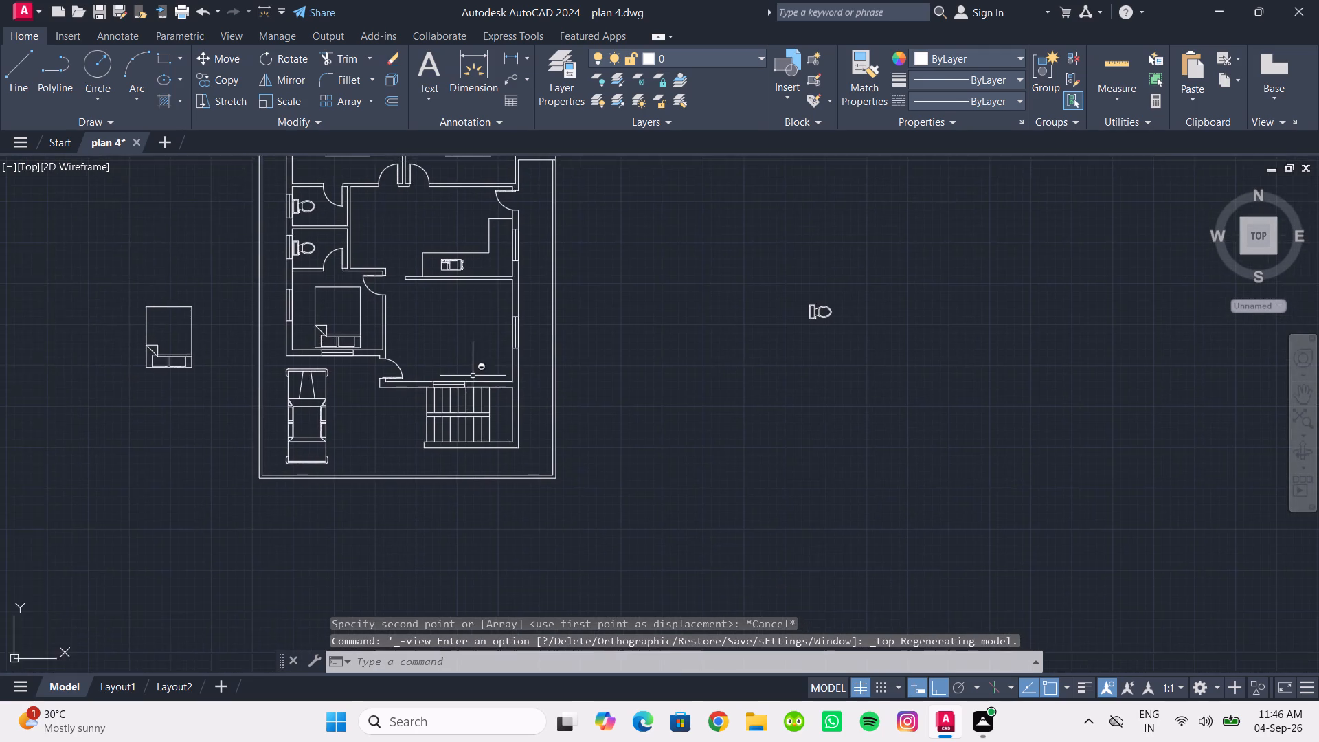
pyautogui.scroll(4, 456, 366)
pyautogui.moveTo(431, 401); pyautogui.dragTo(378, 454, button='middle')
pyautogui.scroll(-7, 387, 412)
pyautogui.moveTo(381, 386); pyautogui.dragTo(384, 436, button='middle')
pyautogui.scroll(1, 385, 418)
pyautogui.scroll(-2, 473, 421)
pyautogui.moveTo(473, 421); pyautogui.dragTo(483, 486, button='middle')
pyautogui.scroll(3, 447, 458)
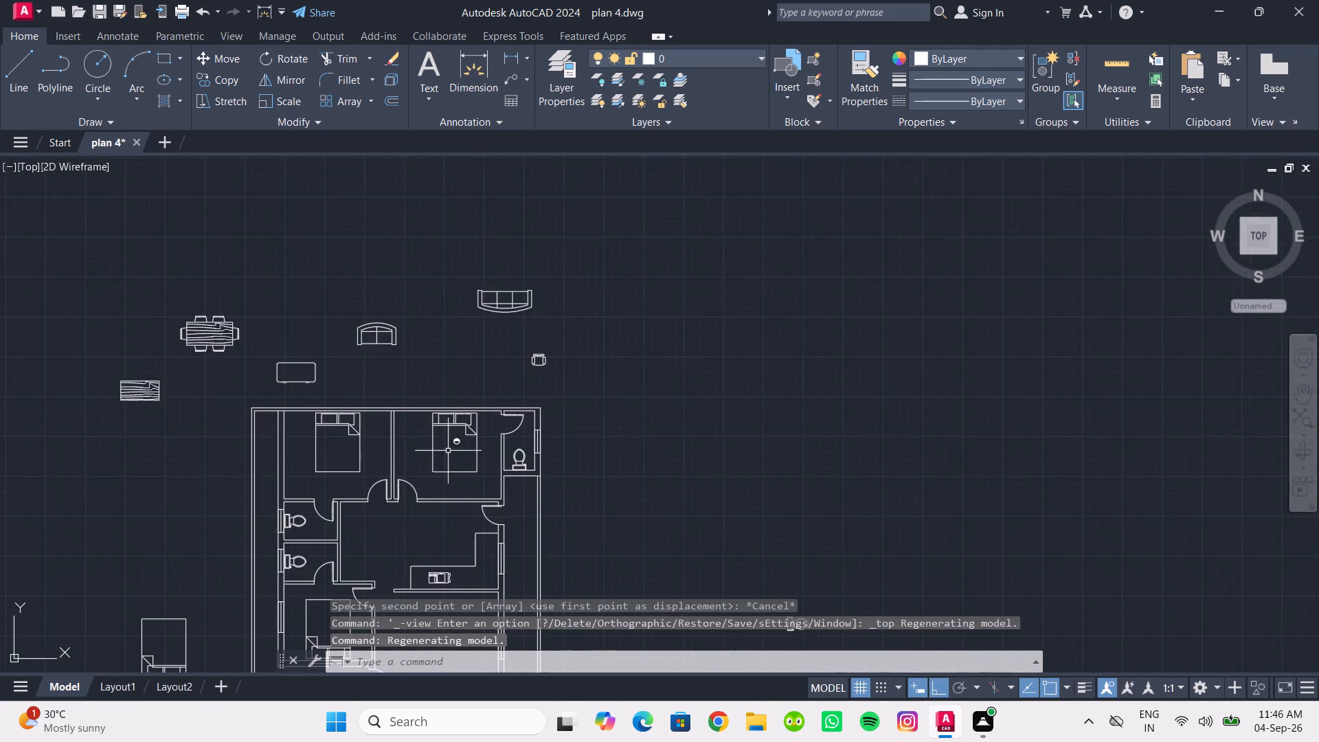
pyautogui.scroll(2, 449, 445)
pyautogui.click(498, 196)
pyautogui.click(625, 293)
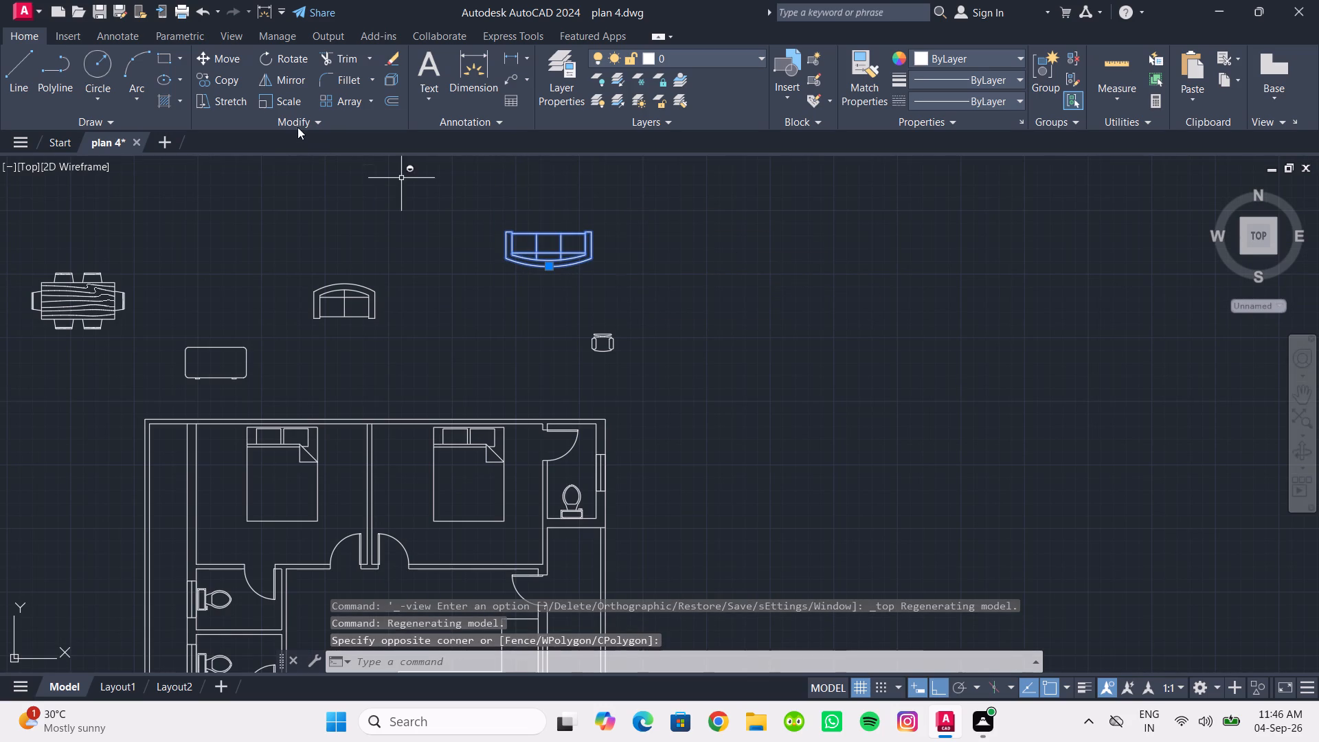
pyautogui.click(225, 76)
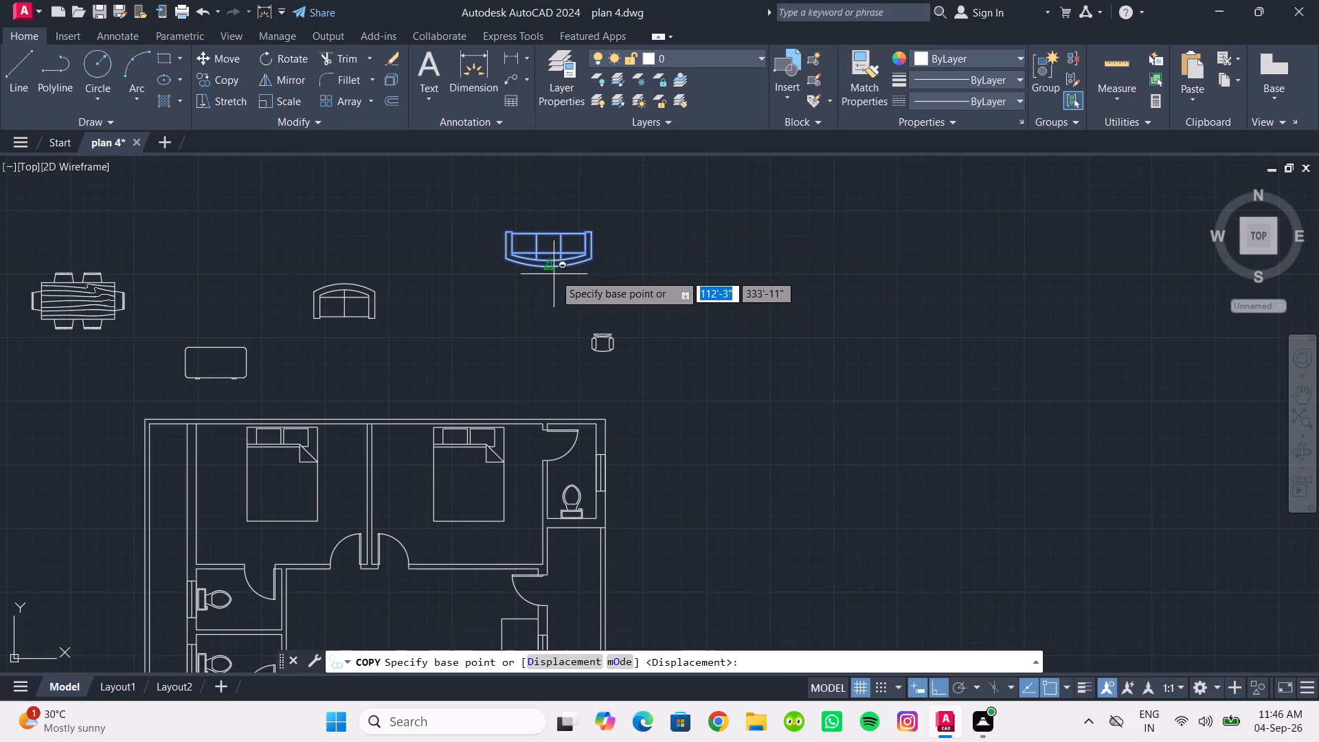
pyautogui.click(548, 269)
pyautogui.scroll(-2, 518, 346)
pyautogui.moveTo(518, 346); pyautogui.dragTo(526, 240, button='middle')
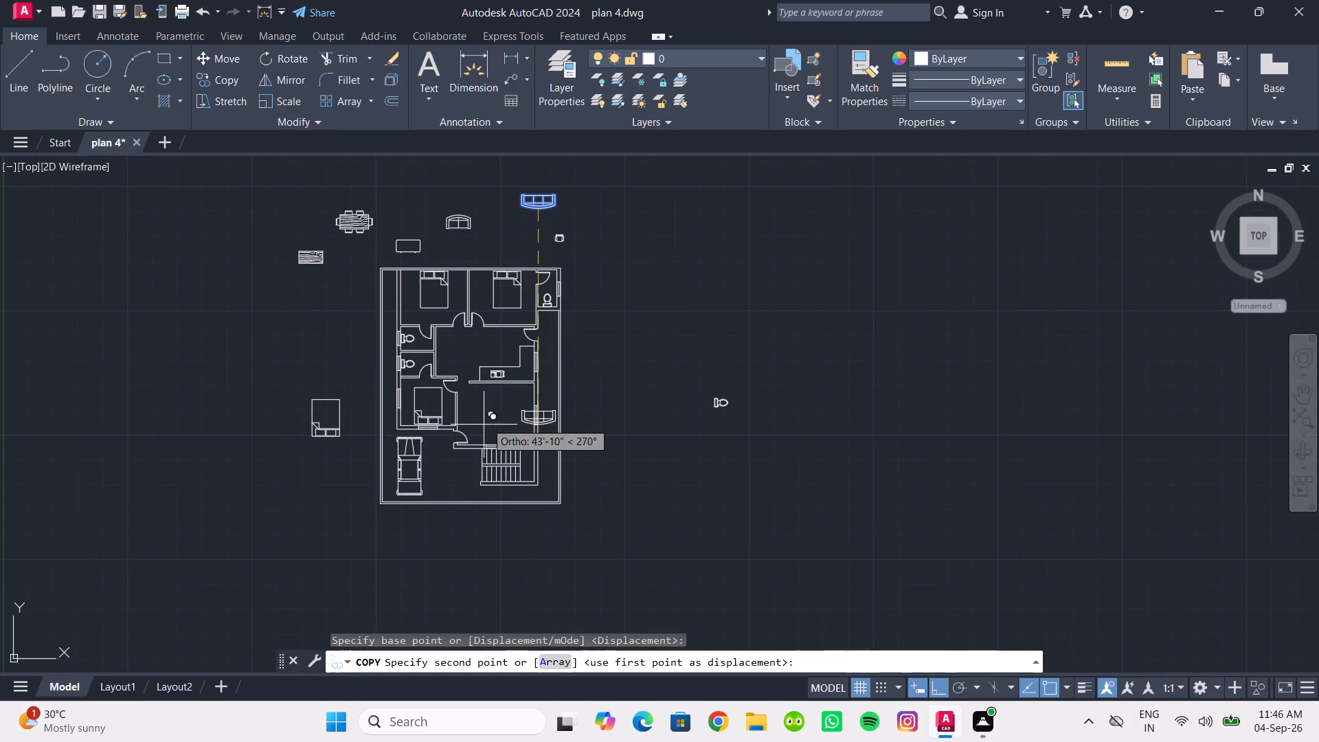
pyautogui.scroll(4, 481, 435)
pyautogui.moveTo(500, 444); pyautogui.dragTo(420, 361, button='middle')
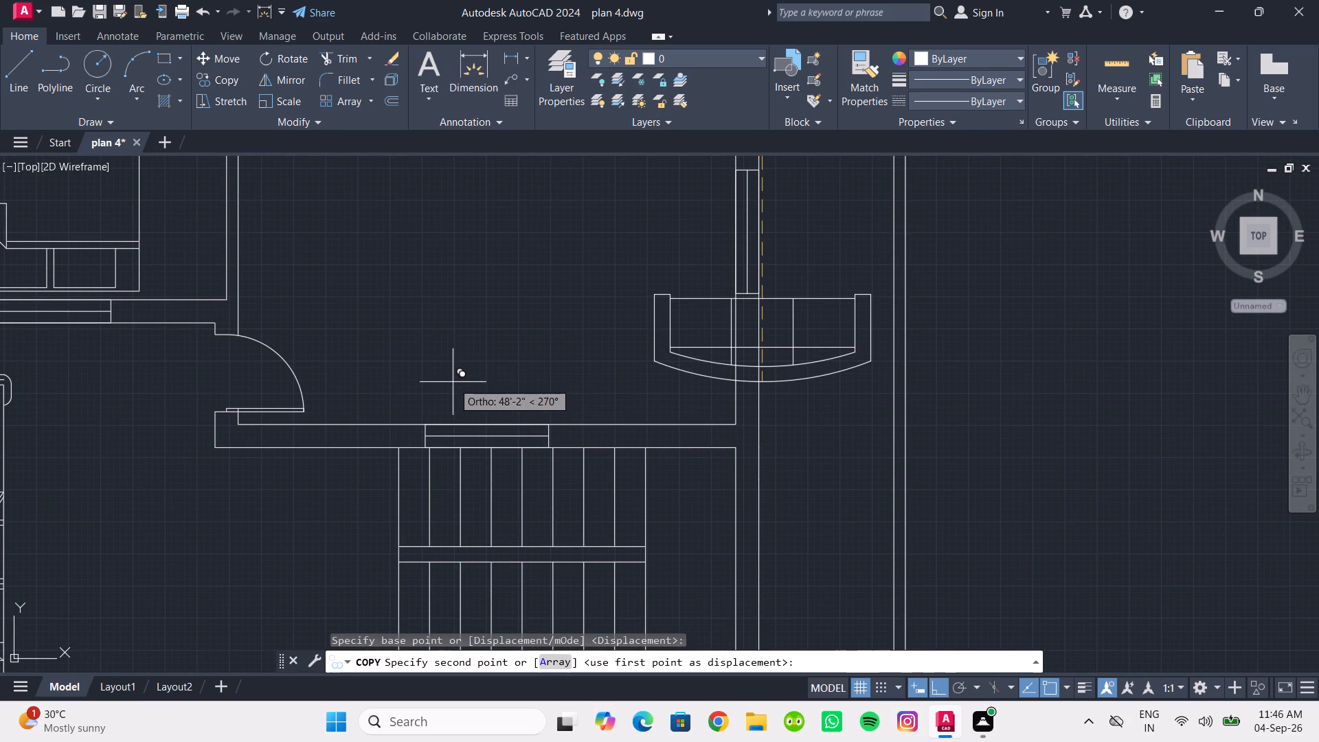
pyautogui.keyDown('shift'); pyautogui.click(517, 414); pyautogui.keyUp('shift')
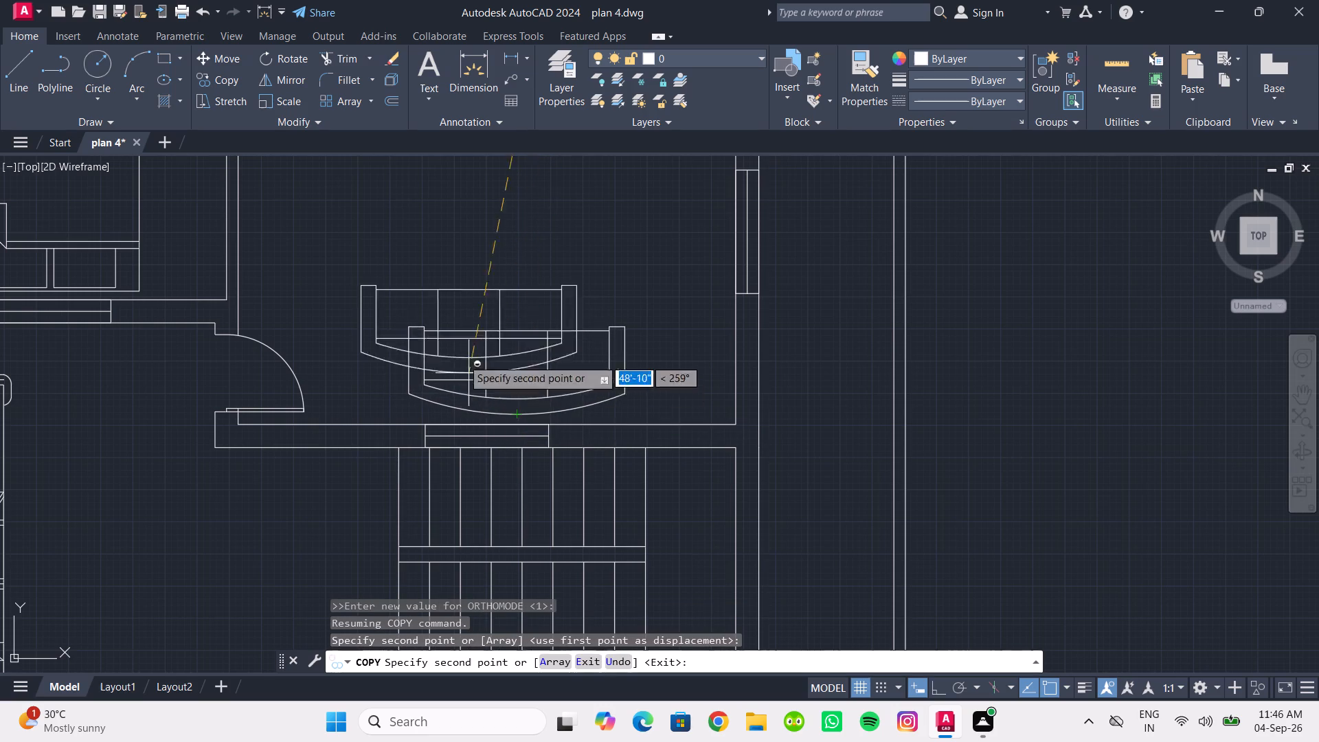
pyautogui.scroll(-1, 453, 336)
pyautogui.moveTo(453, 336); pyautogui.dragTo(486, 427, button='middle')
pyautogui.press('Escape')
# Rotate the two-seat sofa north of the building by 90 degrees so its curved back faces west.
pyautogui.scroll(-1, 523, 296)
pyautogui.moveTo(522, 297); pyautogui.dragTo(528, 440, button='middle')
pyautogui.scroll(-1, 483, 378)
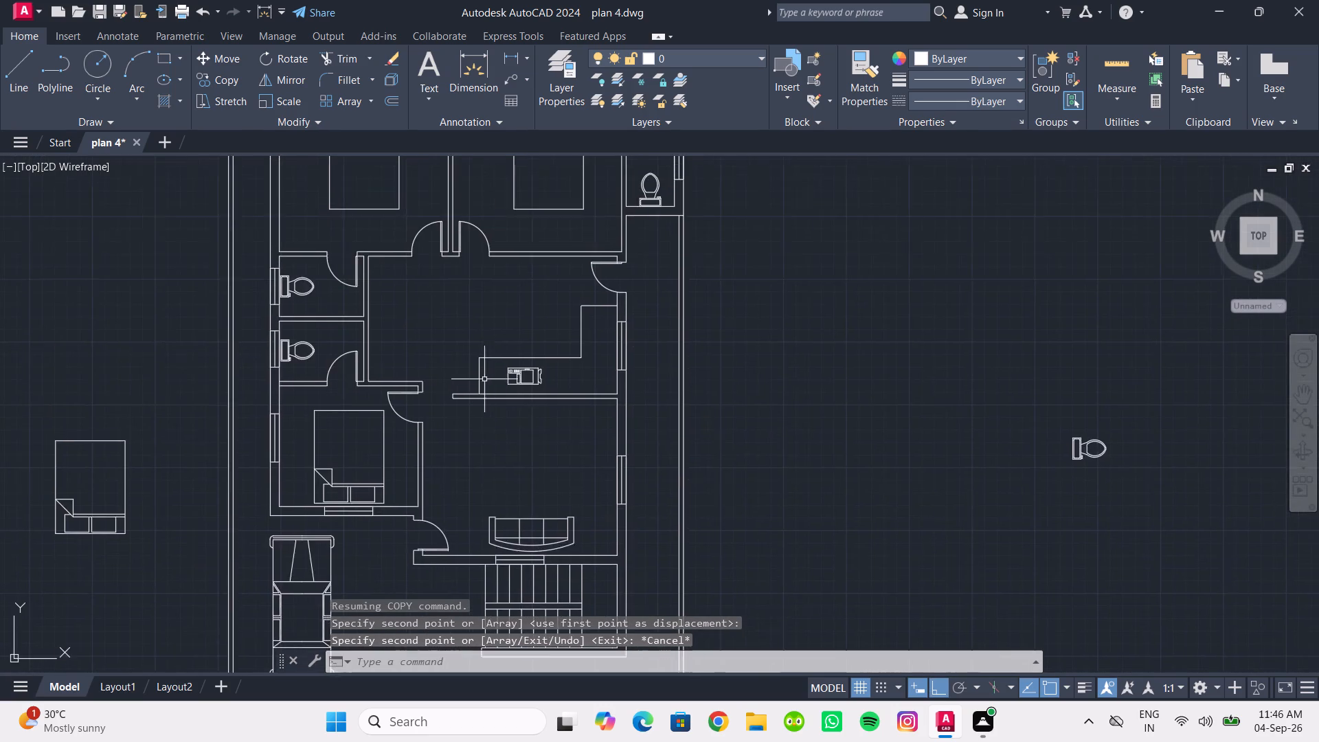
pyautogui.moveTo(481, 376); pyautogui.dragTo(469, 521, button='middle')
pyautogui.moveTo(487, 319); pyautogui.dragTo(456, 304)
pyautogui.click(366, 242)
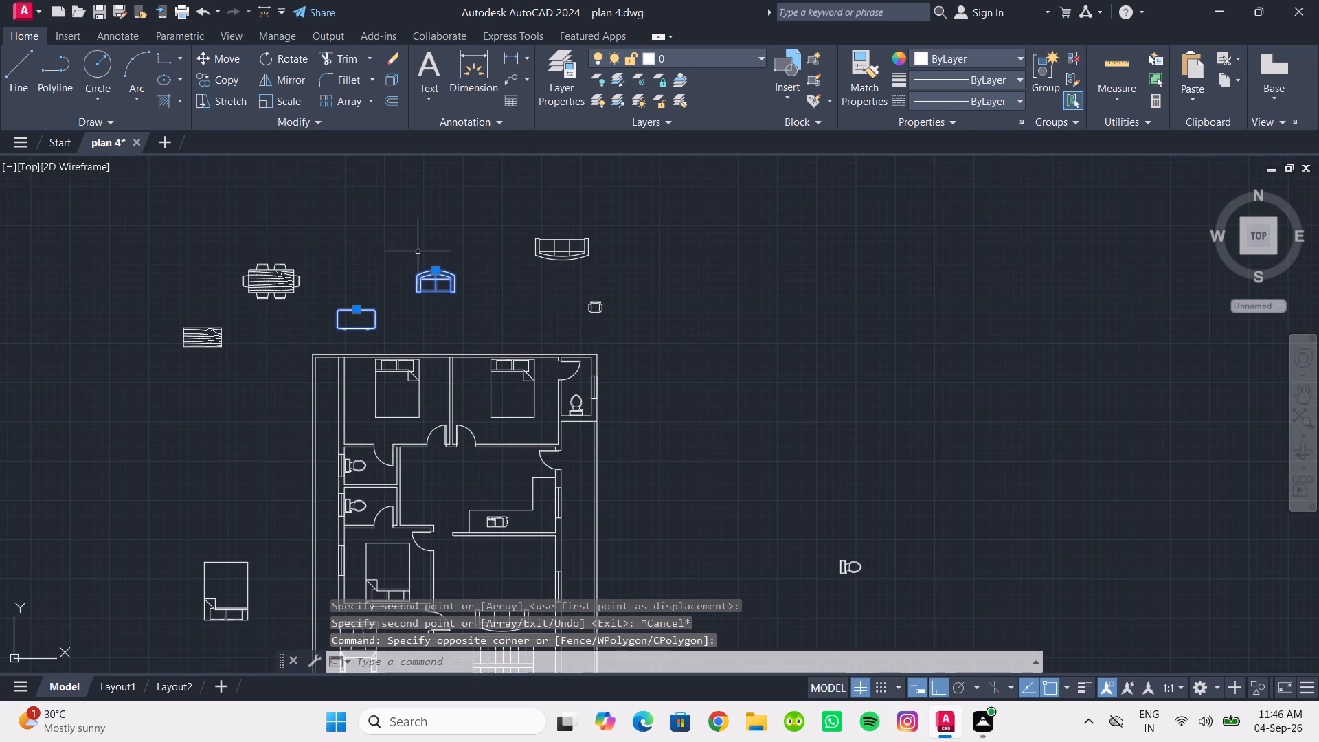
pyautogui.press('Escape')
pyautogui.press('Escape')
pyautogui.press('Escape')
pyautogui.moveTo(473, 301); pyautogui.dragTo(422, 293)
pyautogui.moveTo(386, 256); pyautogui.dragTo(386, 249)
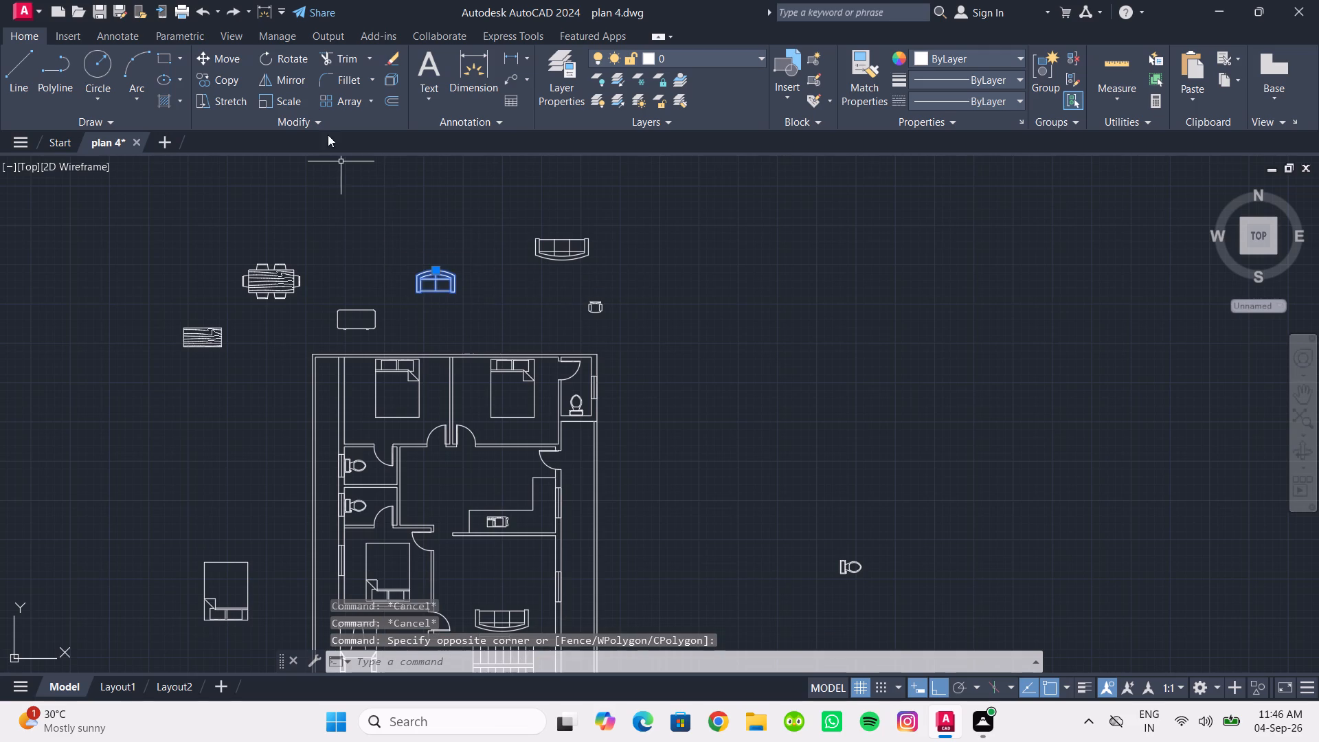
pyautogui.click(292, 63)
pyautogui.moveTo(464, 268); pyautogui.dragTo(453, 251)
pyautogui.click(433, 211)
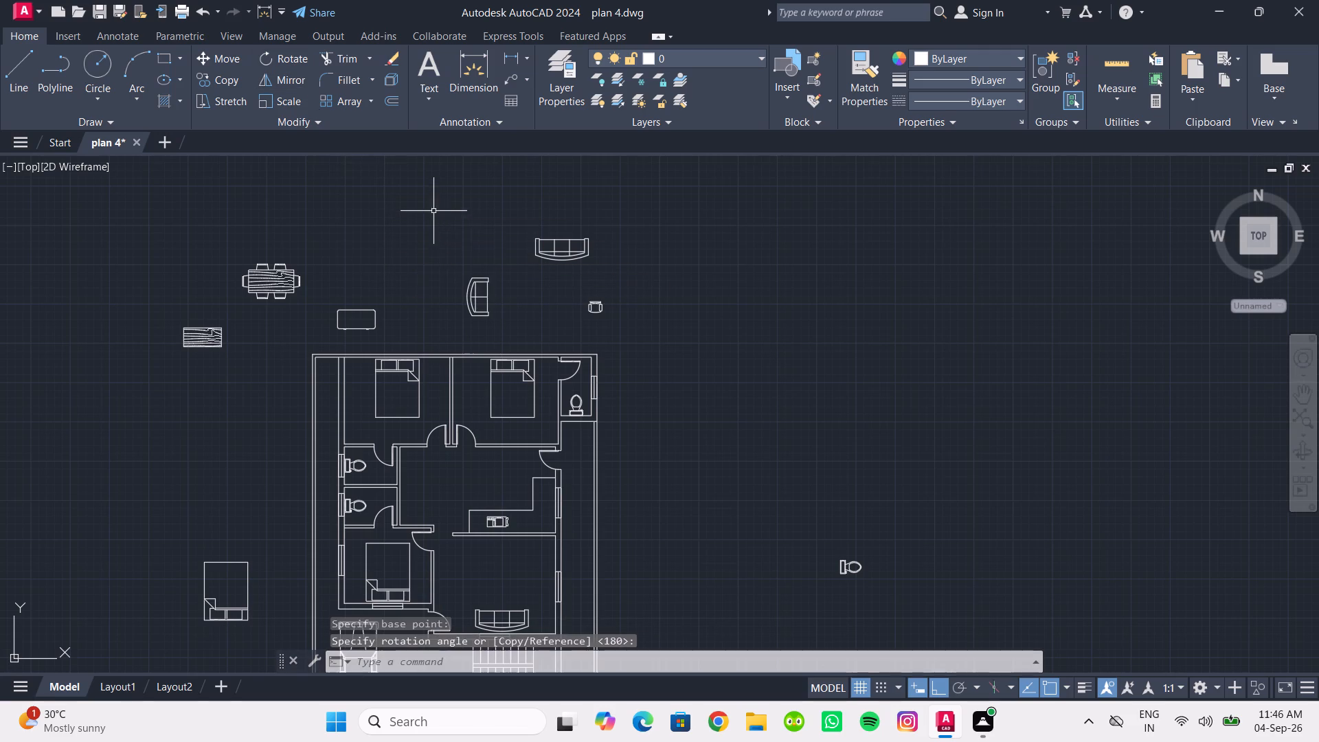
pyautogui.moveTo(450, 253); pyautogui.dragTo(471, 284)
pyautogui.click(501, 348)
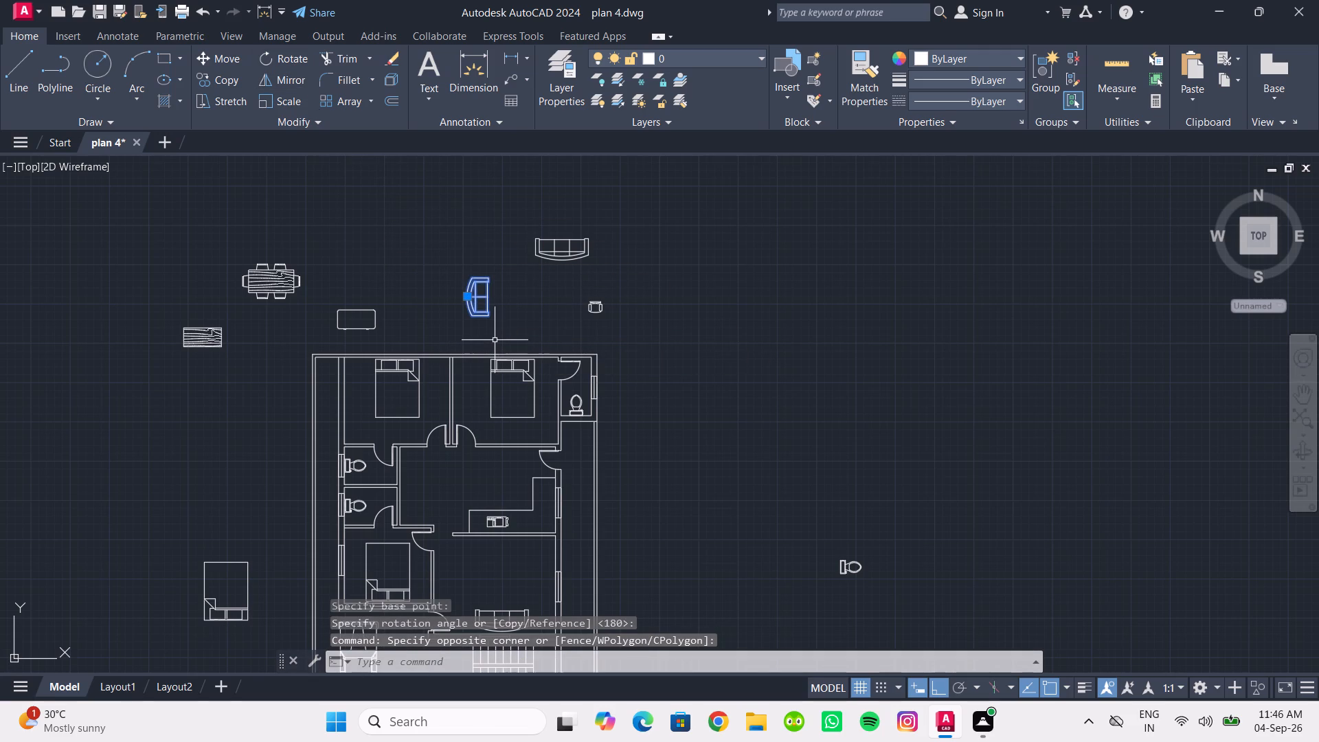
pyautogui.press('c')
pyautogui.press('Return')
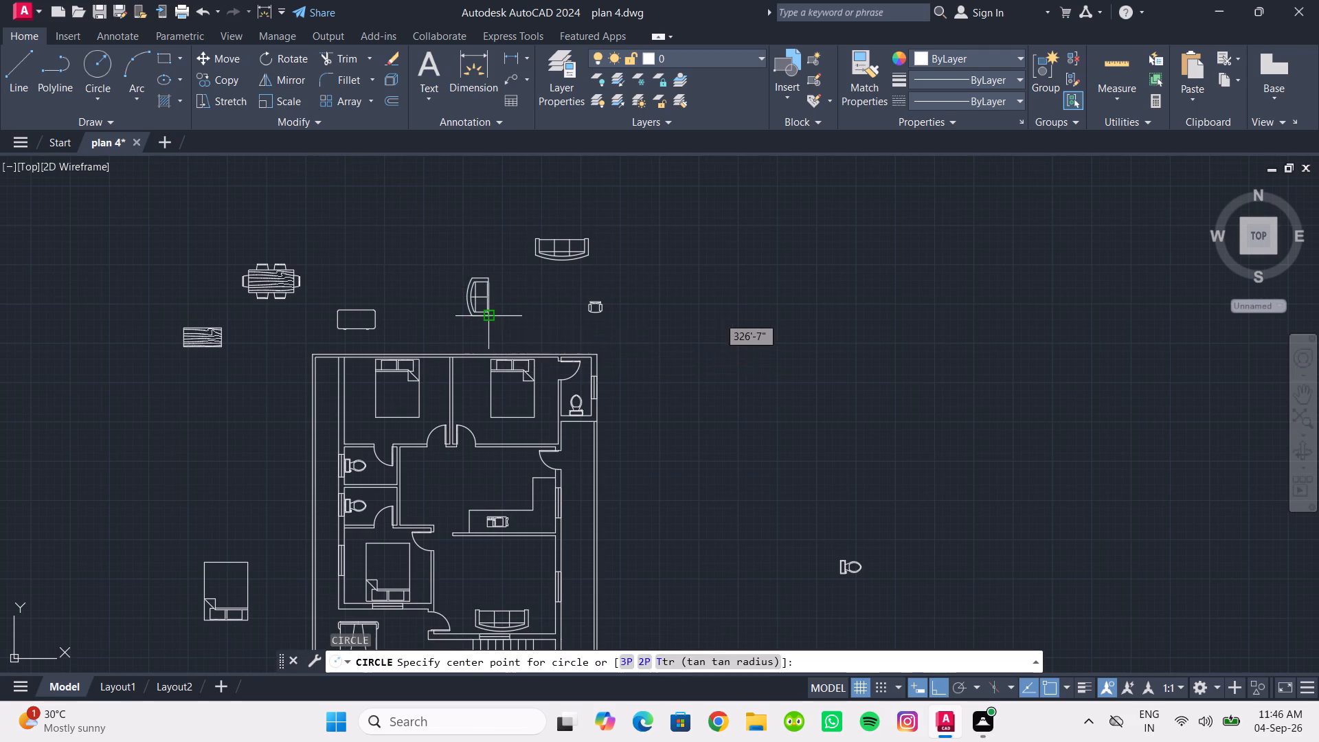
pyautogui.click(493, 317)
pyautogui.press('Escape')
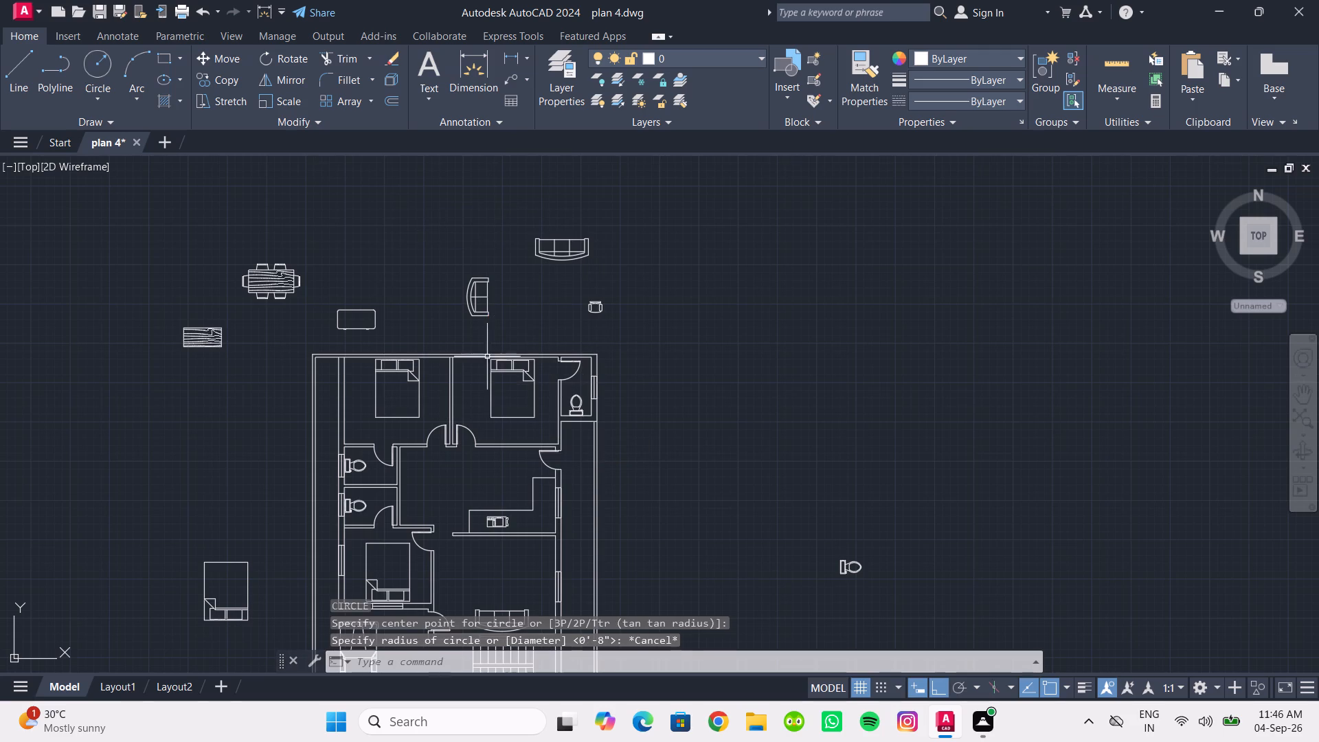
# Copy the rotated two-seat sofa with Ortho off into the living room, just northwest of the three-seat sofa.
pyautogui.moveTo(491, 326); pyautogui.dragTo(477, 312)
pyautogui.click(457, 282)
pyautogui.write('co')
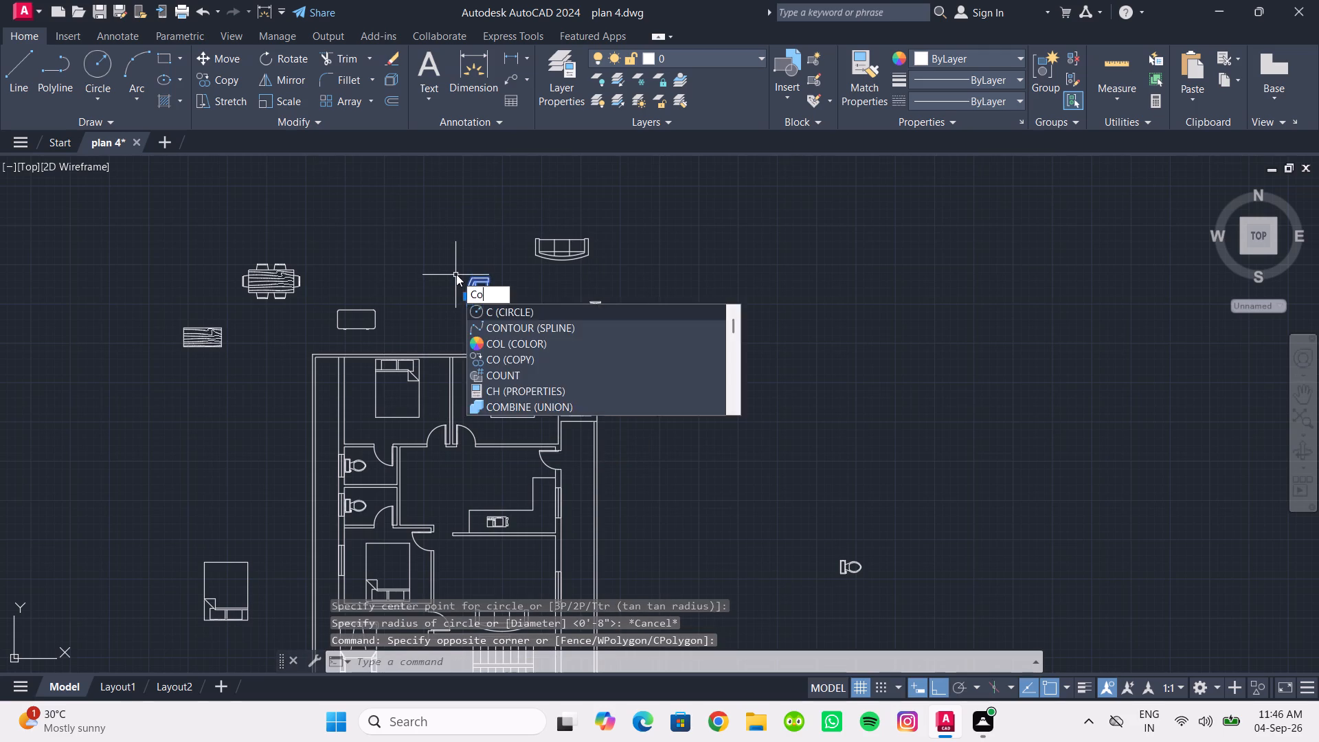
pyautogui.press('Return')
pyautogui.click(482, 319)
pyautogui.scroll(-1, 447, 389)
pyautogui.moveTo(447, 389); pyautogui.dragTo(438, 233, button='middle')
pyautogui.scroll(-1, 455, 266)
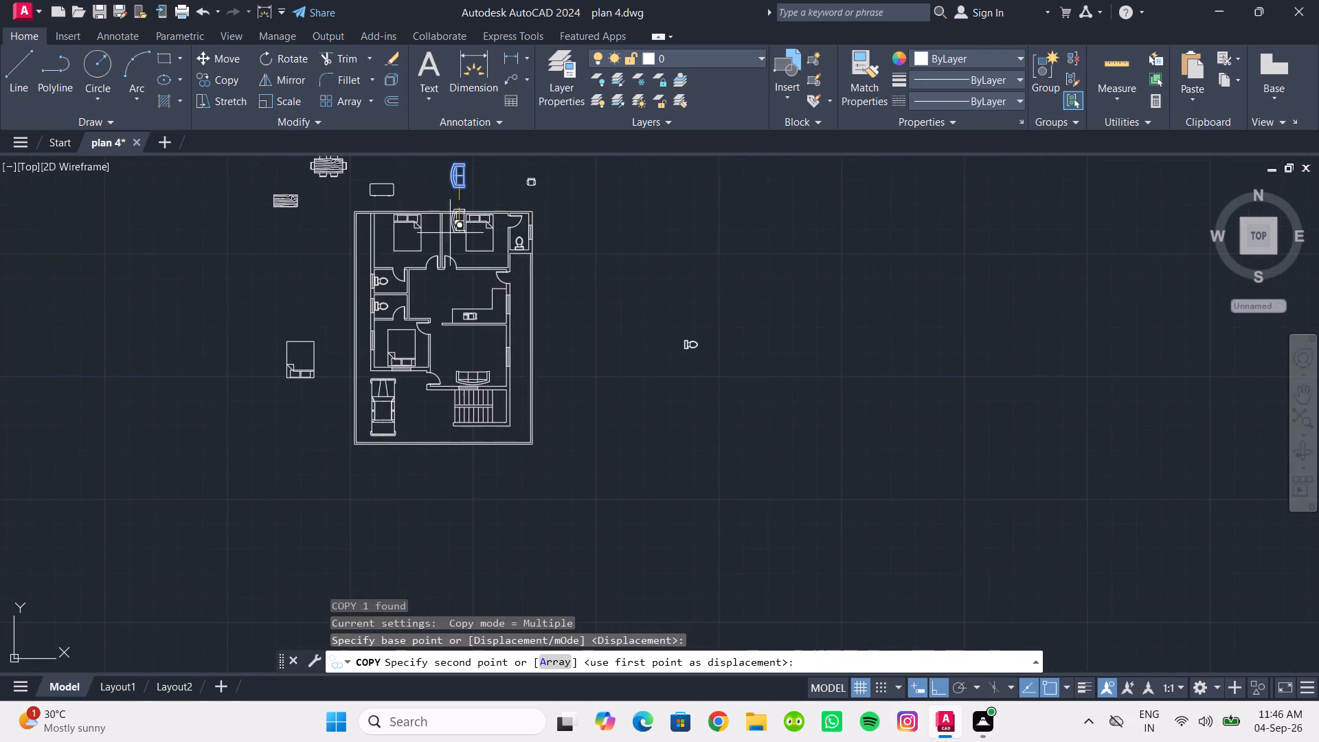
pyautogui.scroll(3, 450, 295)
pyautogui.moveTo(442, 390); pyautogui.dragTo(414, 334, button='middle')
pyautogui.scroll(2, 438, 390)
pyautogui.moveTo(442, 392); pyautogui.dragTo(416, 369, button='middle')
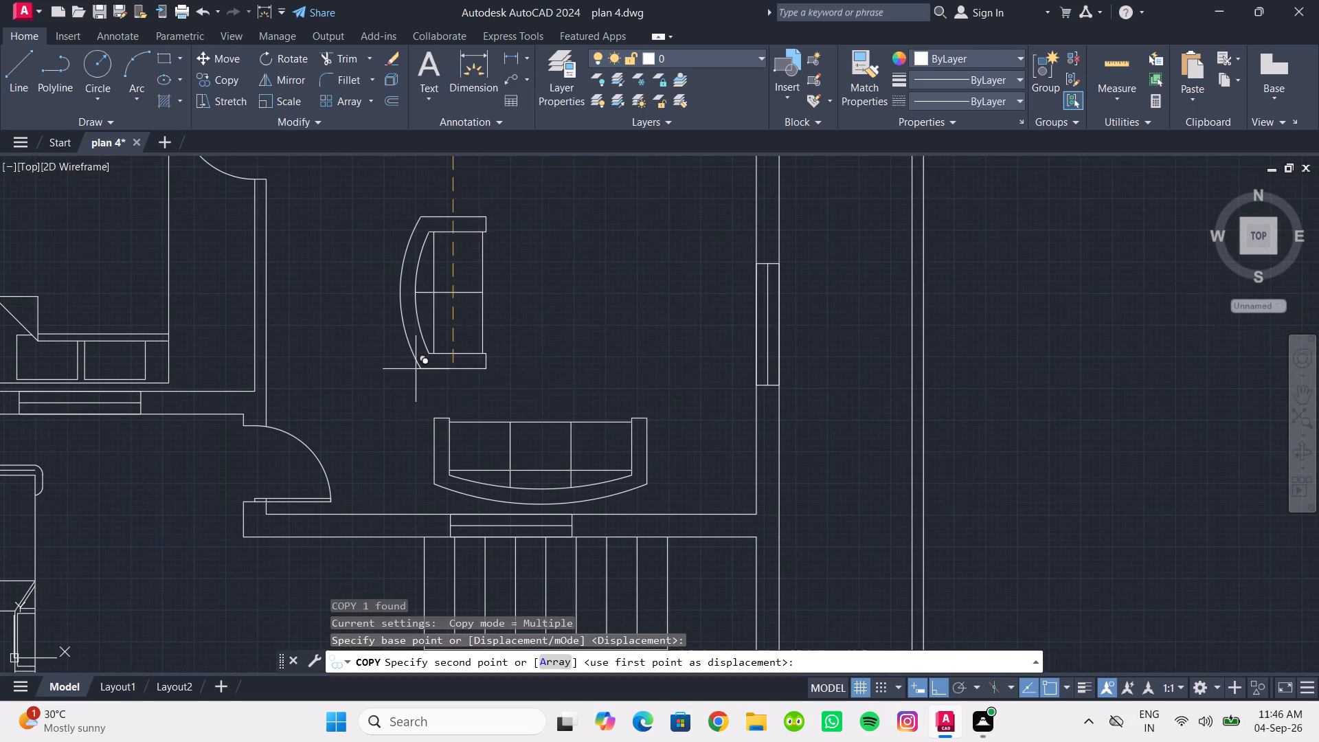
pyautogui.keyDown('shift'); pyautogui.click(400, 413); pyautogui.keyUp('shift')
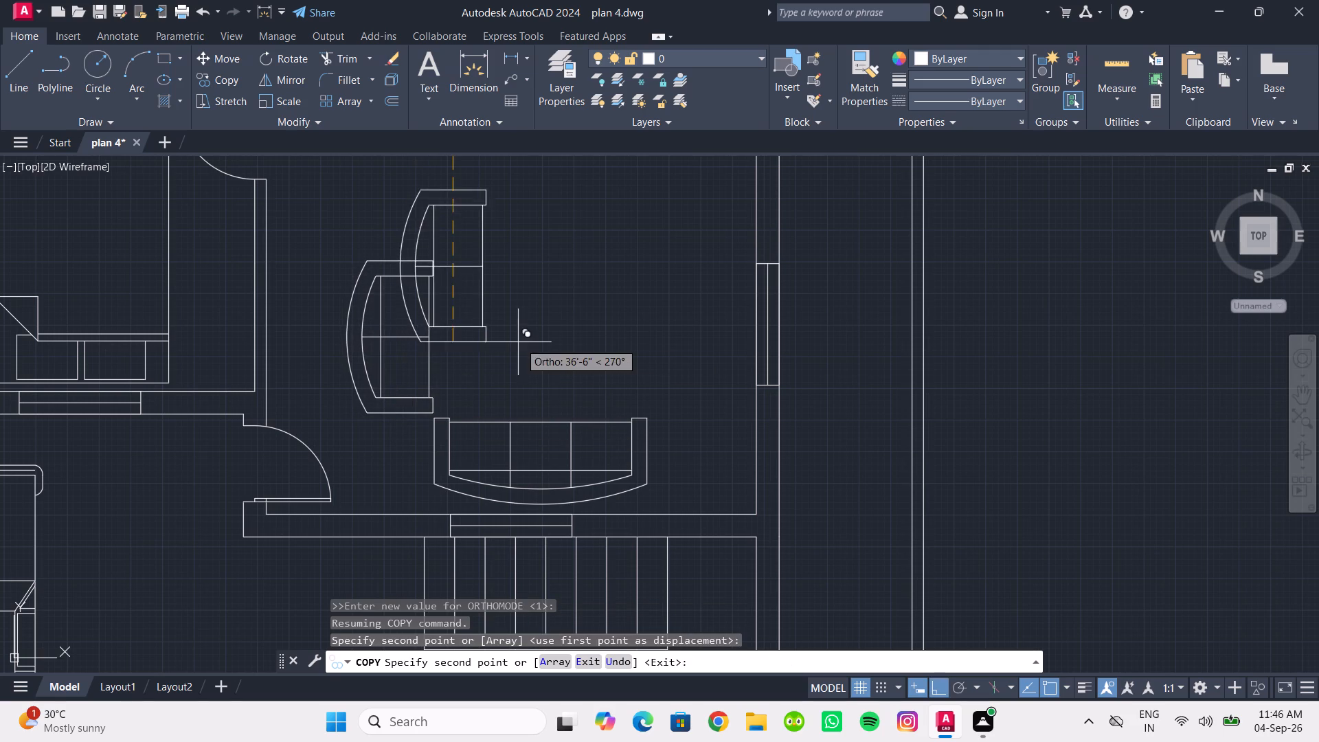
pyautogui.press('Escape')
# Mirror the living room's two-seat sofa across the three-seat sofa's vertical centreline, keeping the source object.
pyautogui.moveTo(328, 238); pyautogui.dragTo(342, 251)
pyautogui.click(419, 370)
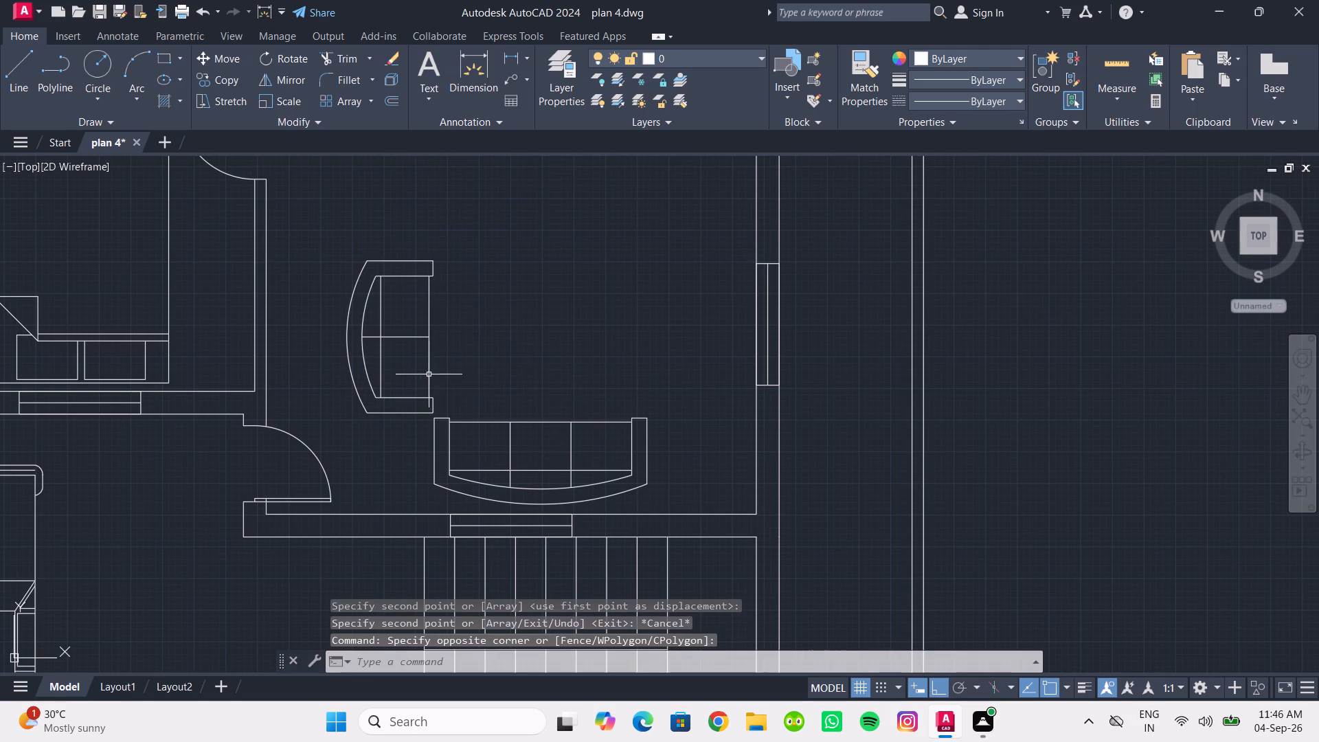
pyautogui.moveTo(474, 366); pyautogui.dragTo(462, 356)
pyautogui.click(365, 246)
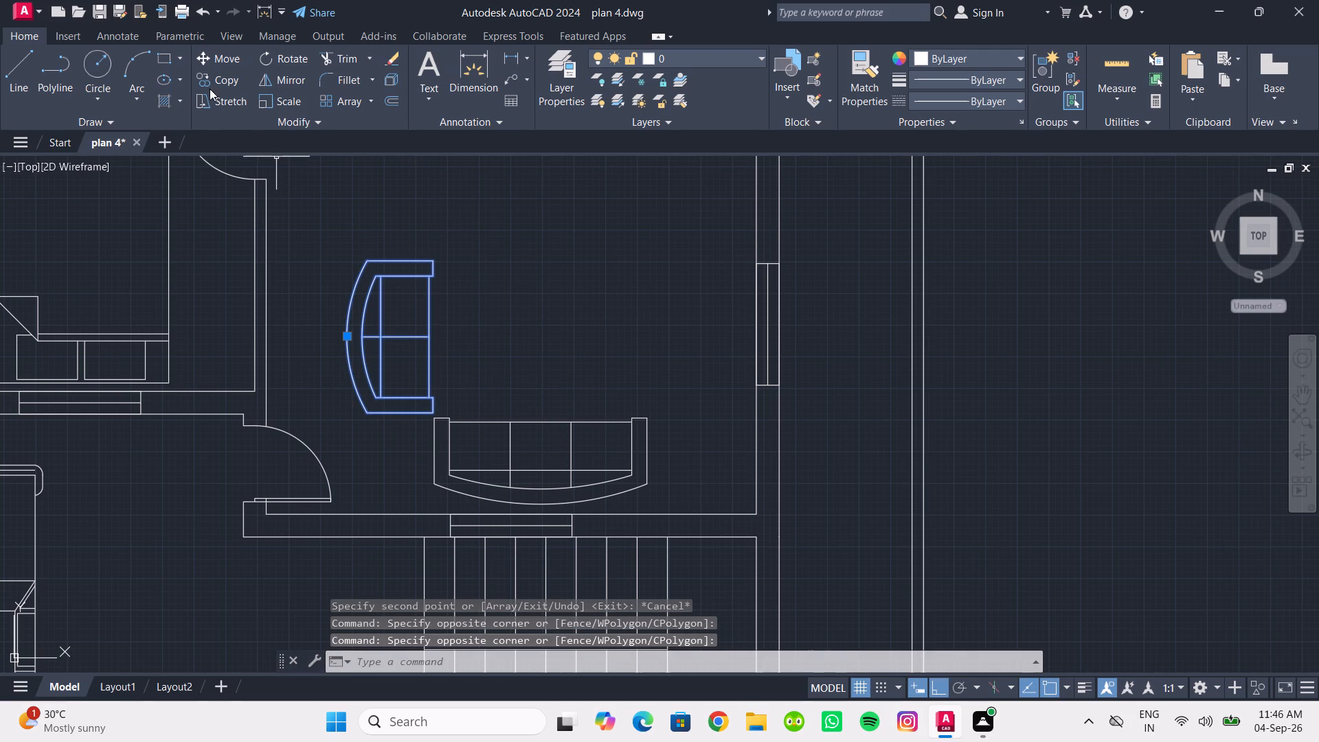
pyautogui.click(273, 76)
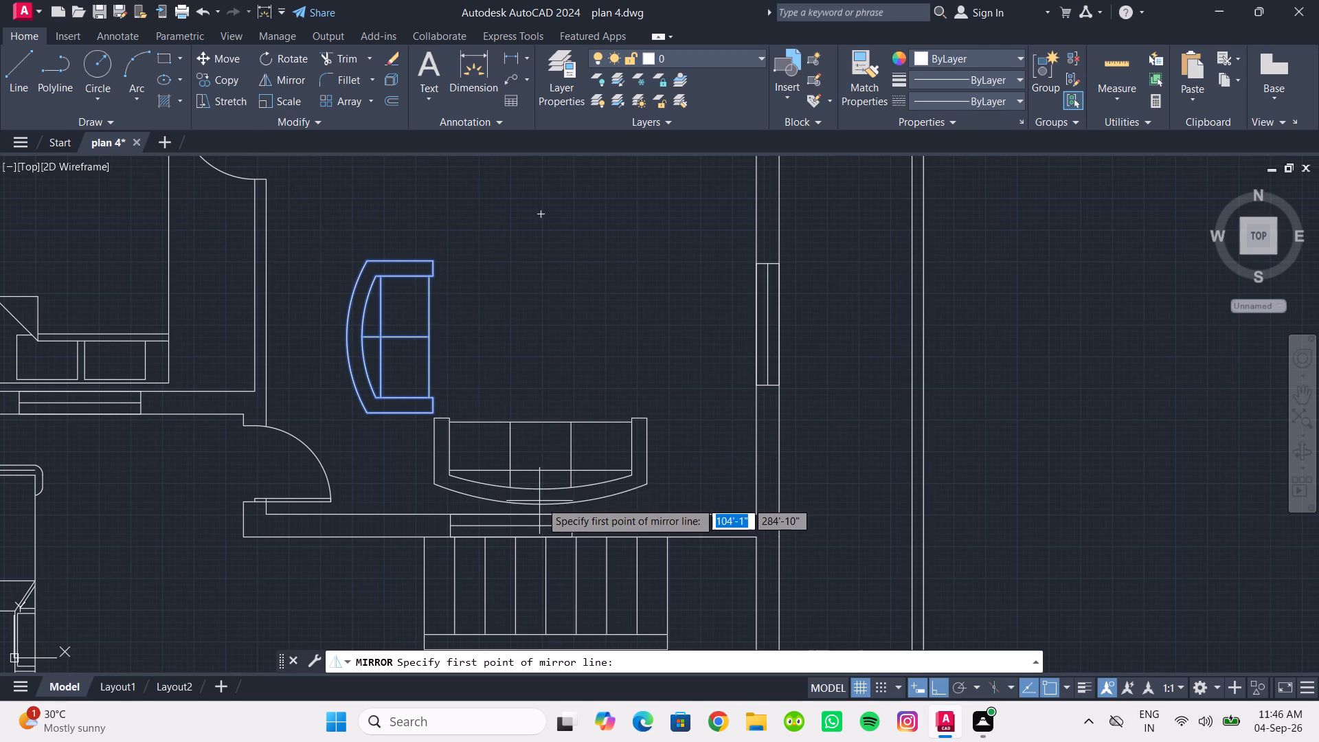
pyautogui.click(542, 502)
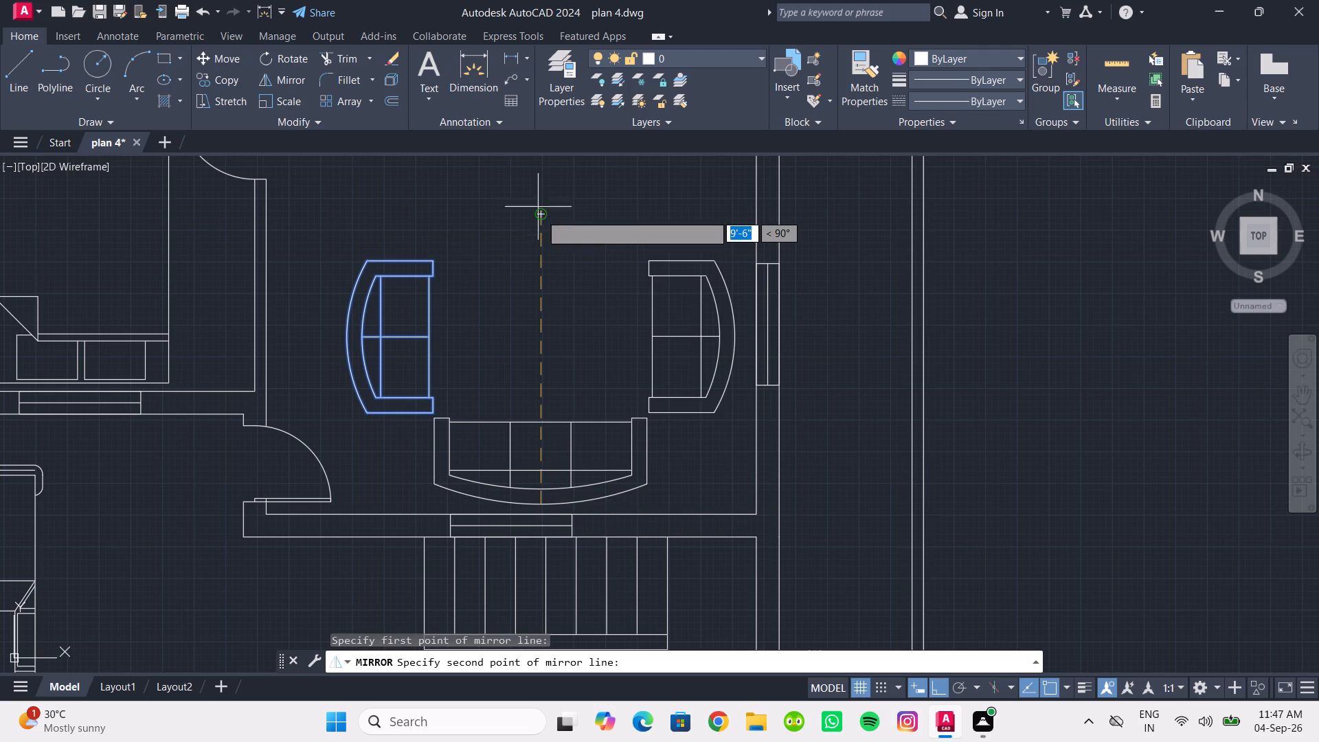
pyautogui.click(540, 218)
pyautogui.moveTo(574, 280); pyautogui.dragTo(540, 217)
# Copy the rounded rectangular table north of the building with Ortho off, centring it between the living room's two facing sofas.
pyautogui.scroll(-2, 500, 253)
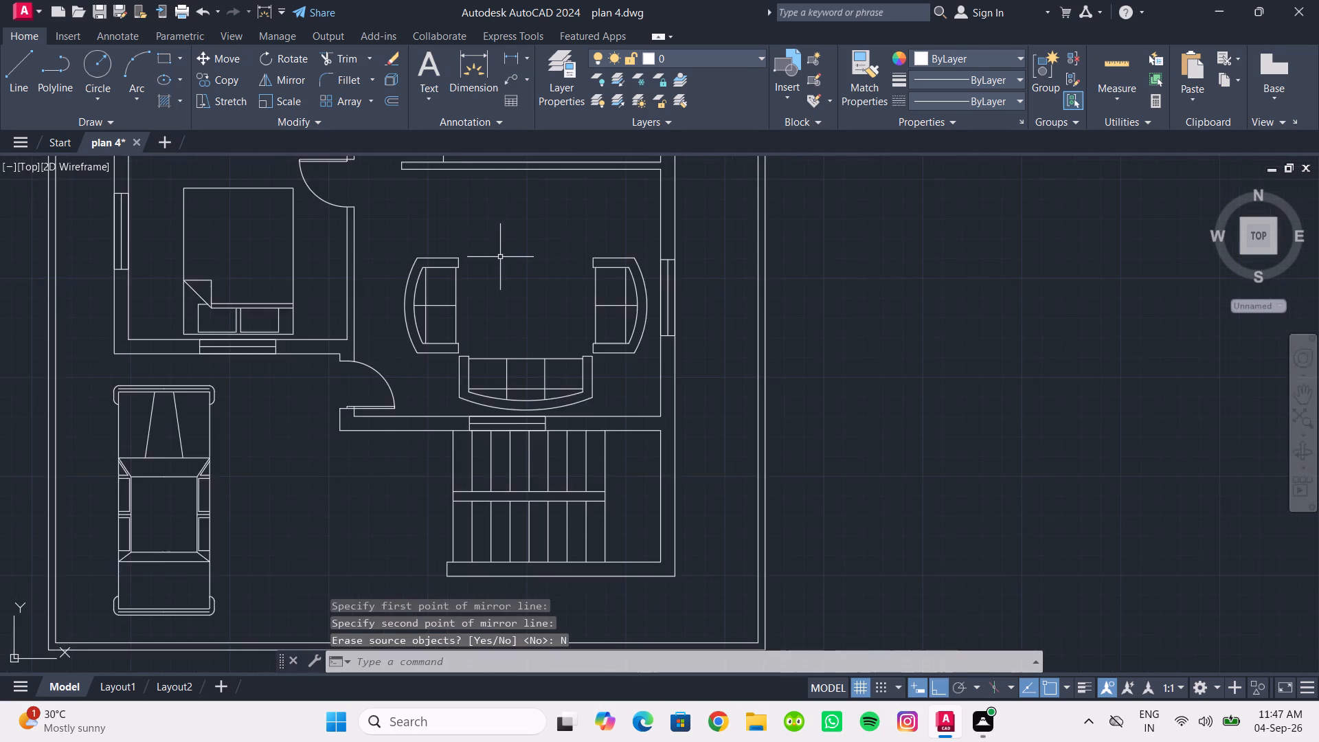
pyautogui.moveTo(500, 258); pyautogui.dragTo(510, 341, button='middle')
pyautogui.moveTo(526, 351); pyautogui.dragTo(466, 431, button='middle')
pyautogui.moveTo(167, 405); pyautogui.dragTo(205, 466, button='middle')
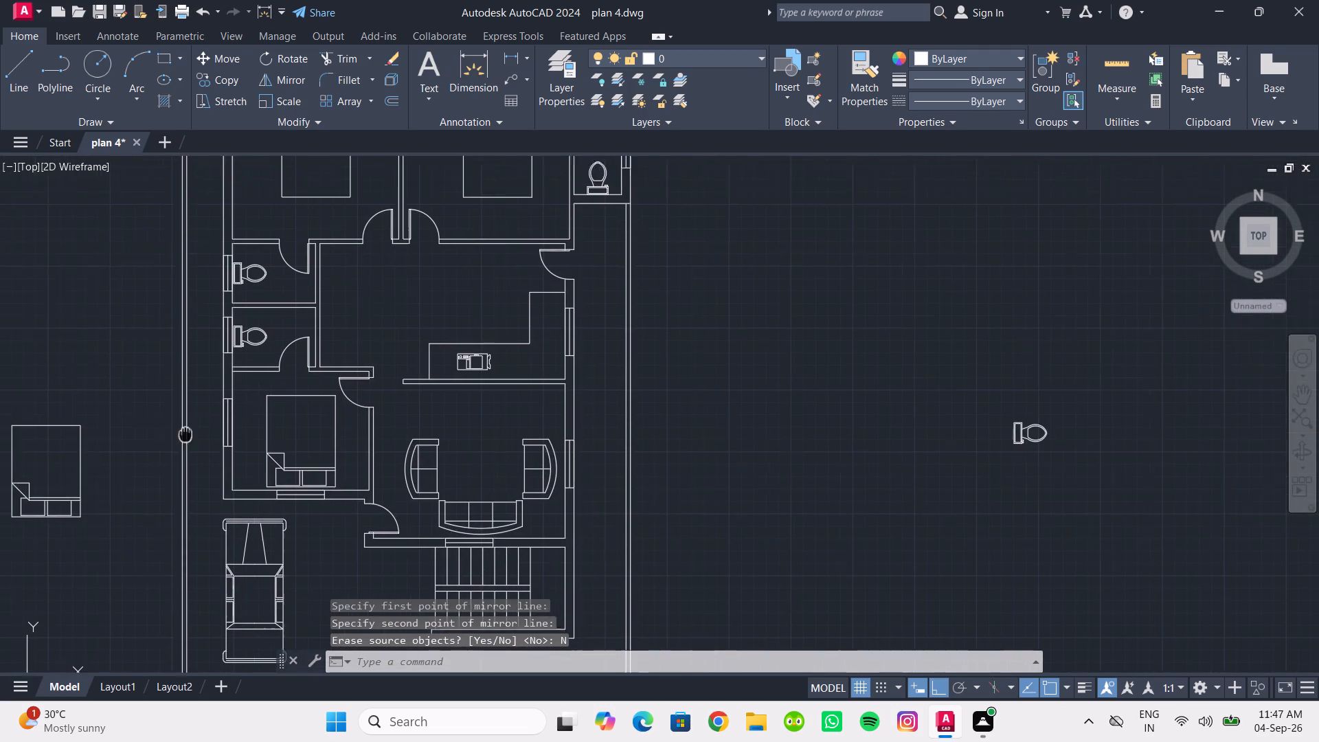
pyautogui.moveTo(205, 466); pyautogui.dragTo(254, 511, button='middle')
pyautogui.scroll(-3, 300, 423)
pyautogui.moveTo(311, 398); pyautogui.dragTo(294, 409, button='middle')
pyautogui.scroll(2, 301, 331)
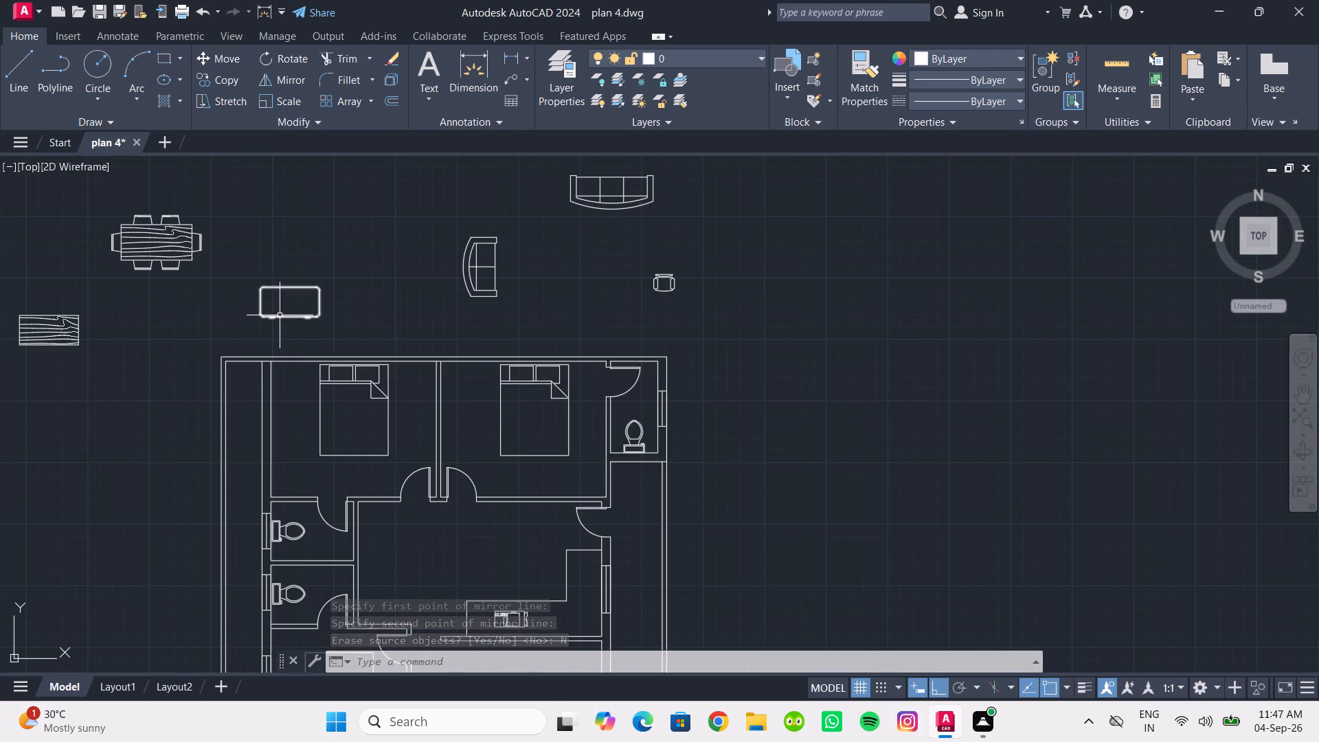
pyautogui.moveTo(280, 315); pyautogui.dragTo(304, 350, button='middle')
pyautogui.scroll(1, 396, 347)
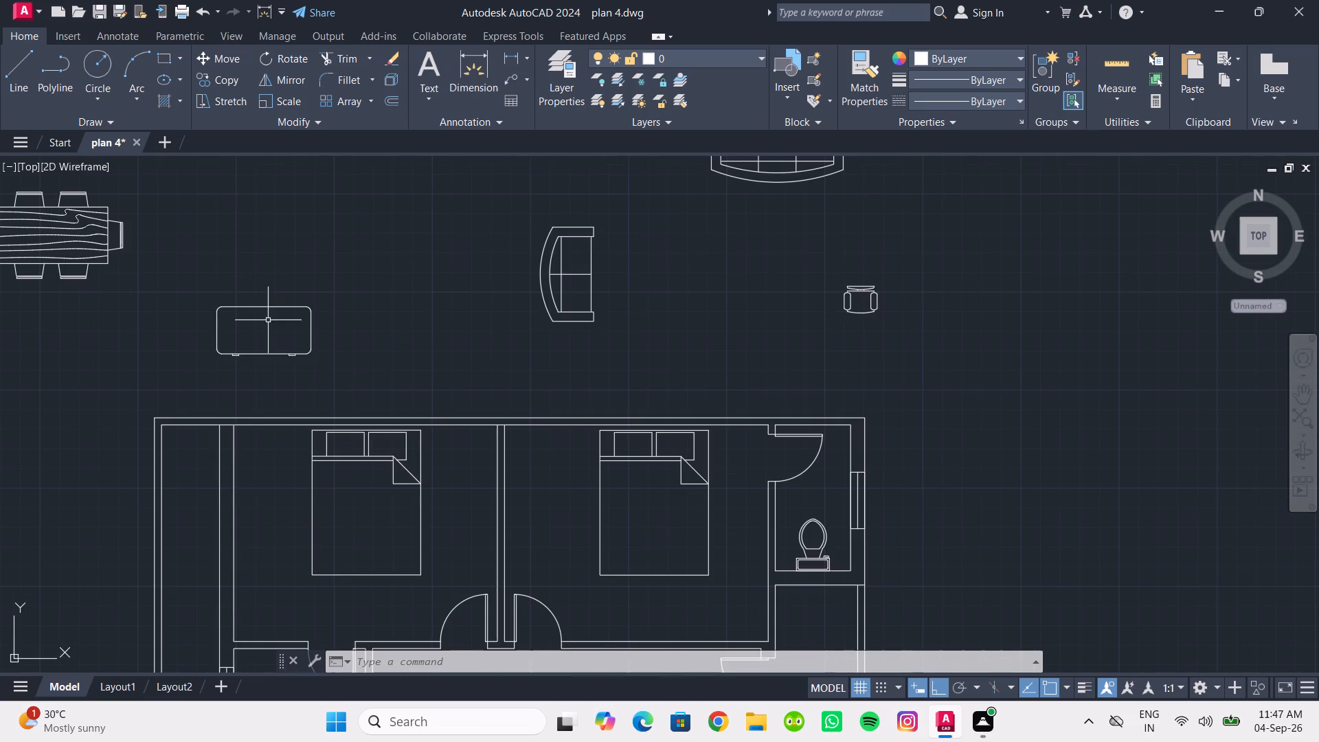
pyautogui.click(202, 293)
pyautogui.click(345, 380)
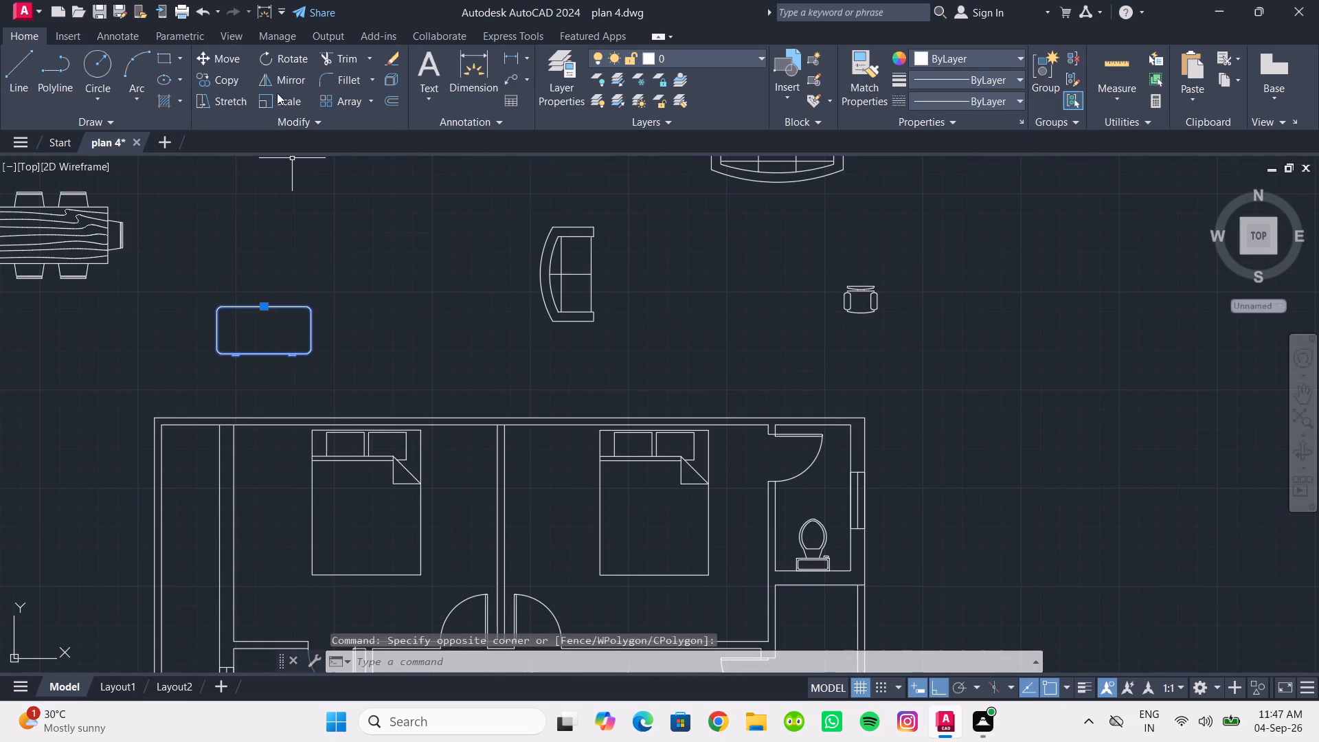
pyautogui.click(226, 80)
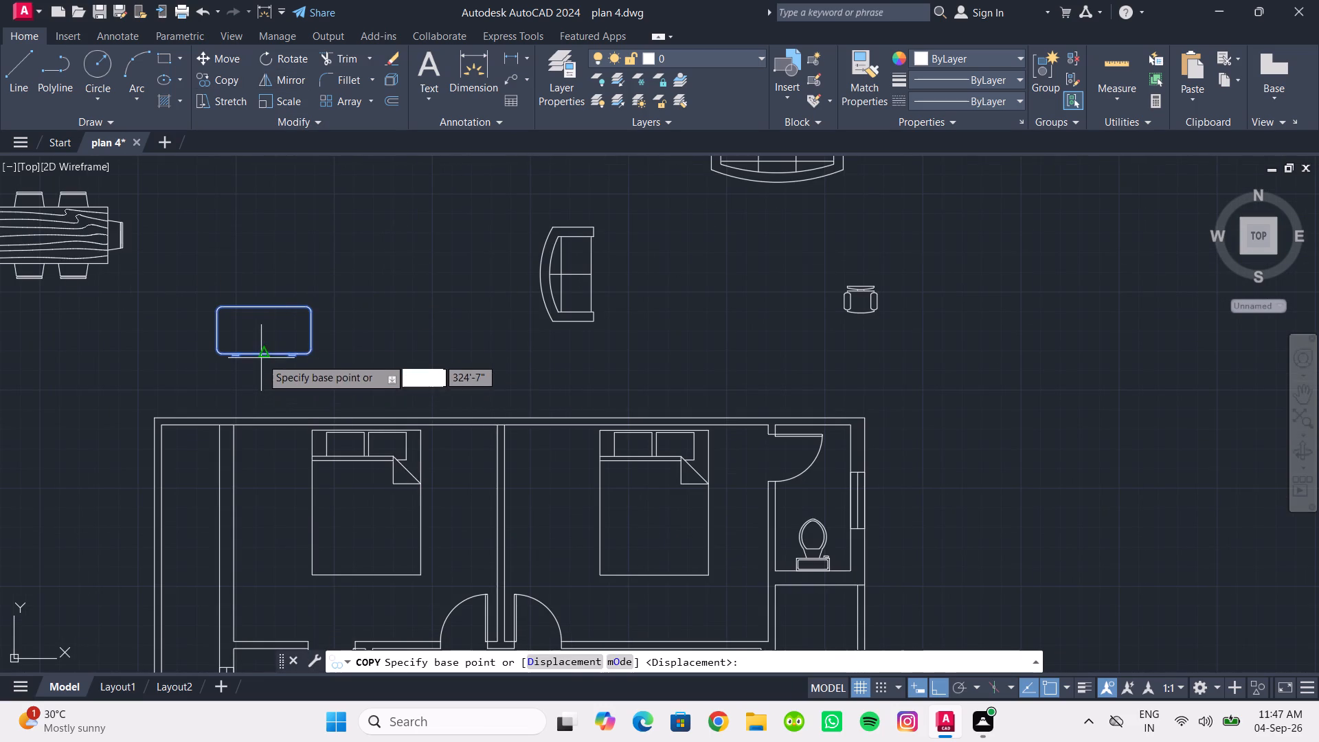
pyautogui.click(261, 356)
pyautogui.scroll(-3, 347, 411)
pyautogui.moveTo(344, 412); pyautogui.dragTo(183, 258, button='middle')
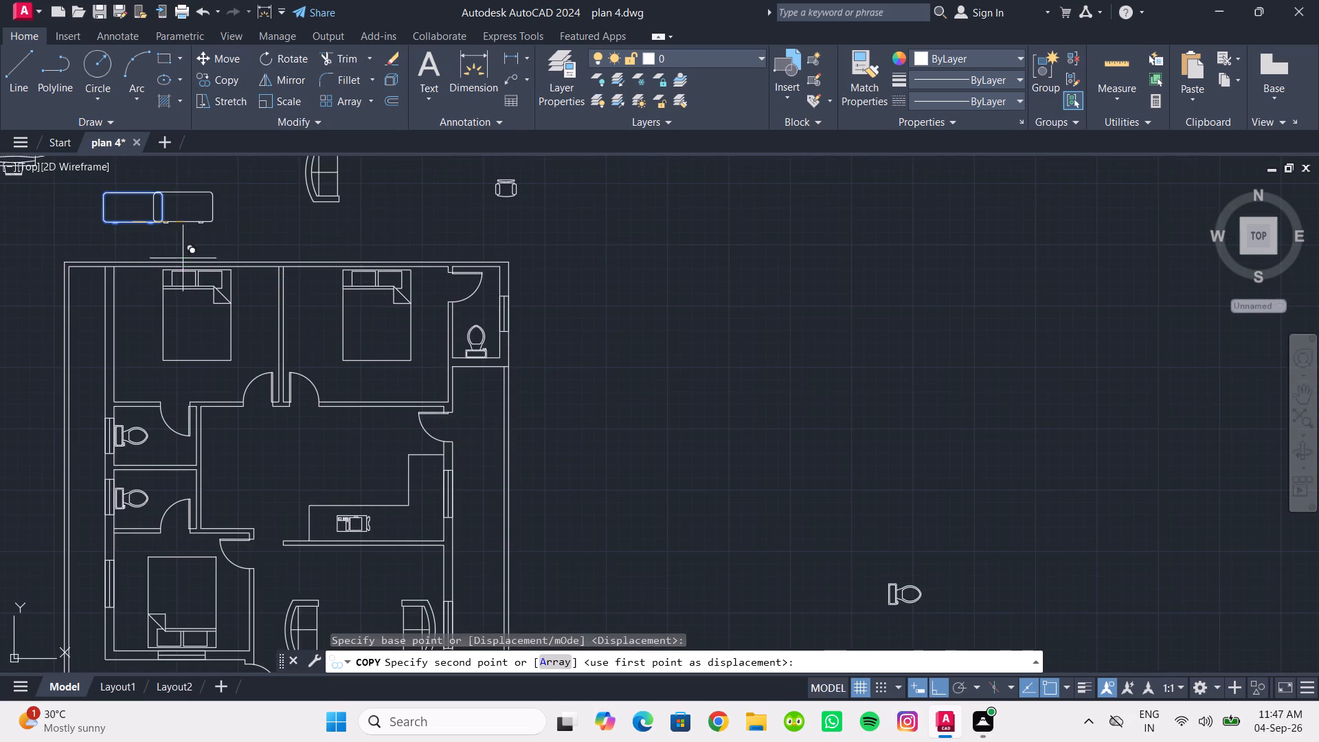
pyautogui.scroll(-1, 394, 344)
pyautogui.moveTo(394, 344); pyautogui.dragTo(306, 201, button='middle')
pyautogui.scroll(1, 309, 211)
pyautogui.scroll(-1, 314, 408)
pyautogui.scroll(2, 314, 408)
pyautogui.moveTo(314, 408); pyautogui.dragTo(346, 350, button='middle')
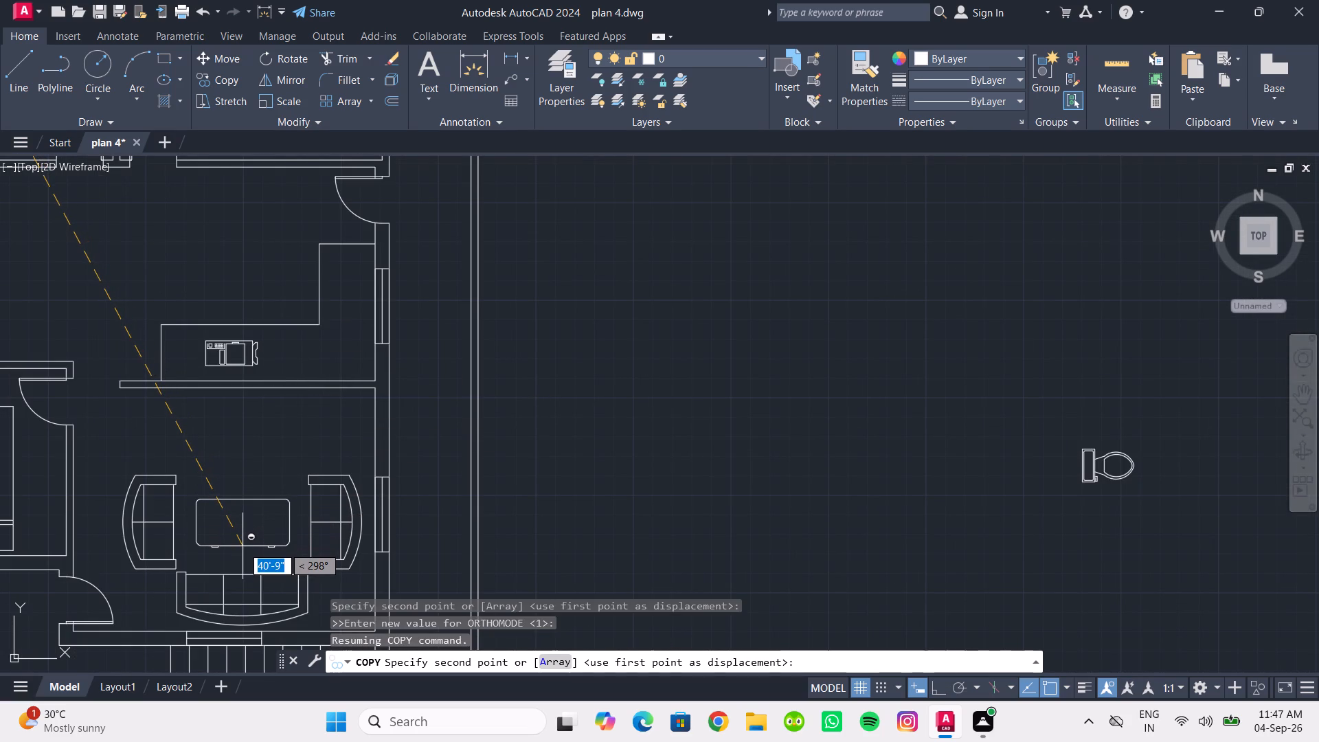
pyautogui.keyDown('shift'); pyautogui.click(243, 546); pyautogui.keyUp('shift')
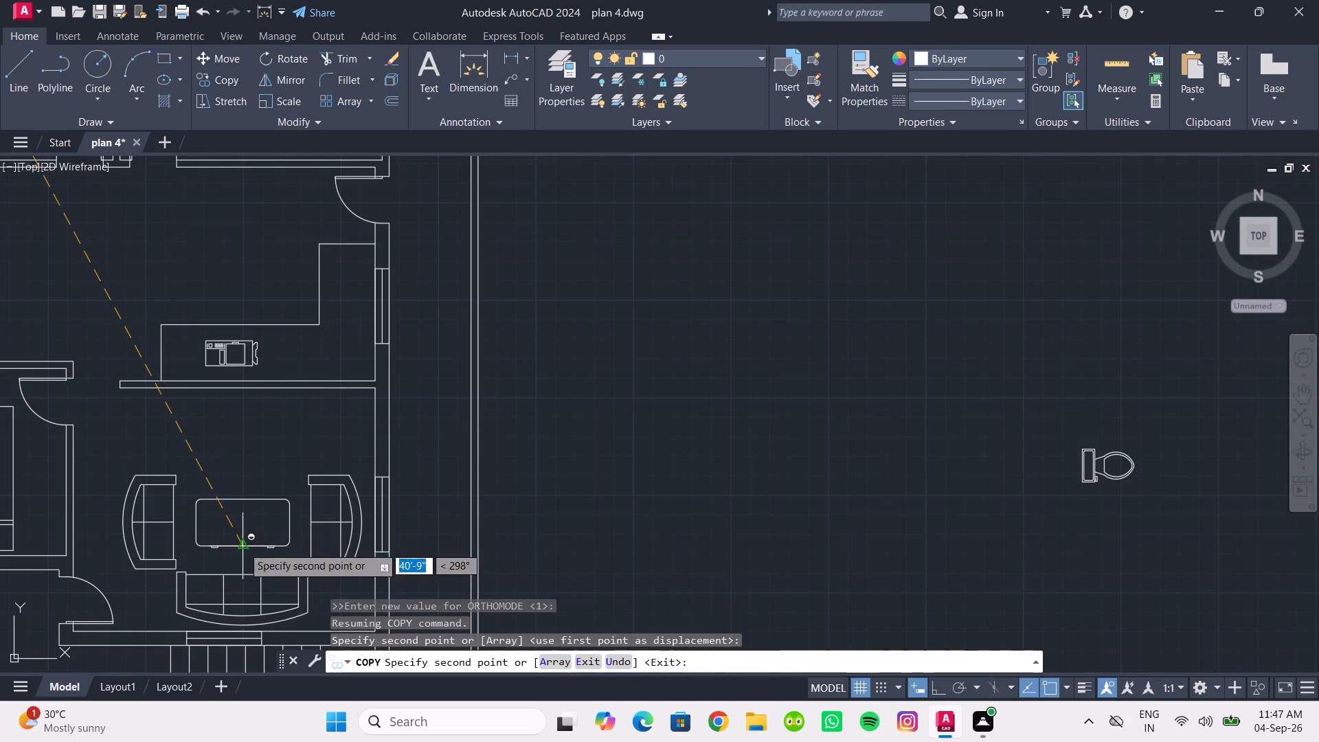
pyautogui.press('Escape')
pyautogui.press('Escape')
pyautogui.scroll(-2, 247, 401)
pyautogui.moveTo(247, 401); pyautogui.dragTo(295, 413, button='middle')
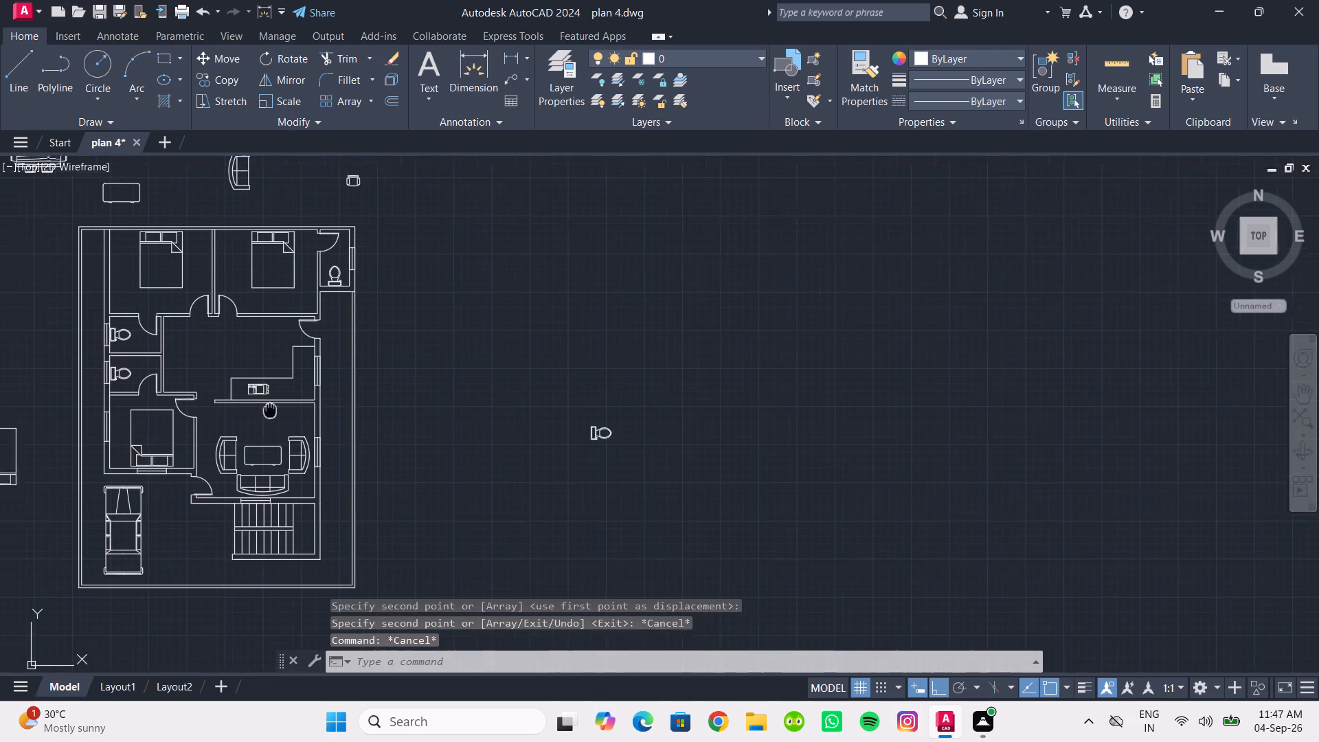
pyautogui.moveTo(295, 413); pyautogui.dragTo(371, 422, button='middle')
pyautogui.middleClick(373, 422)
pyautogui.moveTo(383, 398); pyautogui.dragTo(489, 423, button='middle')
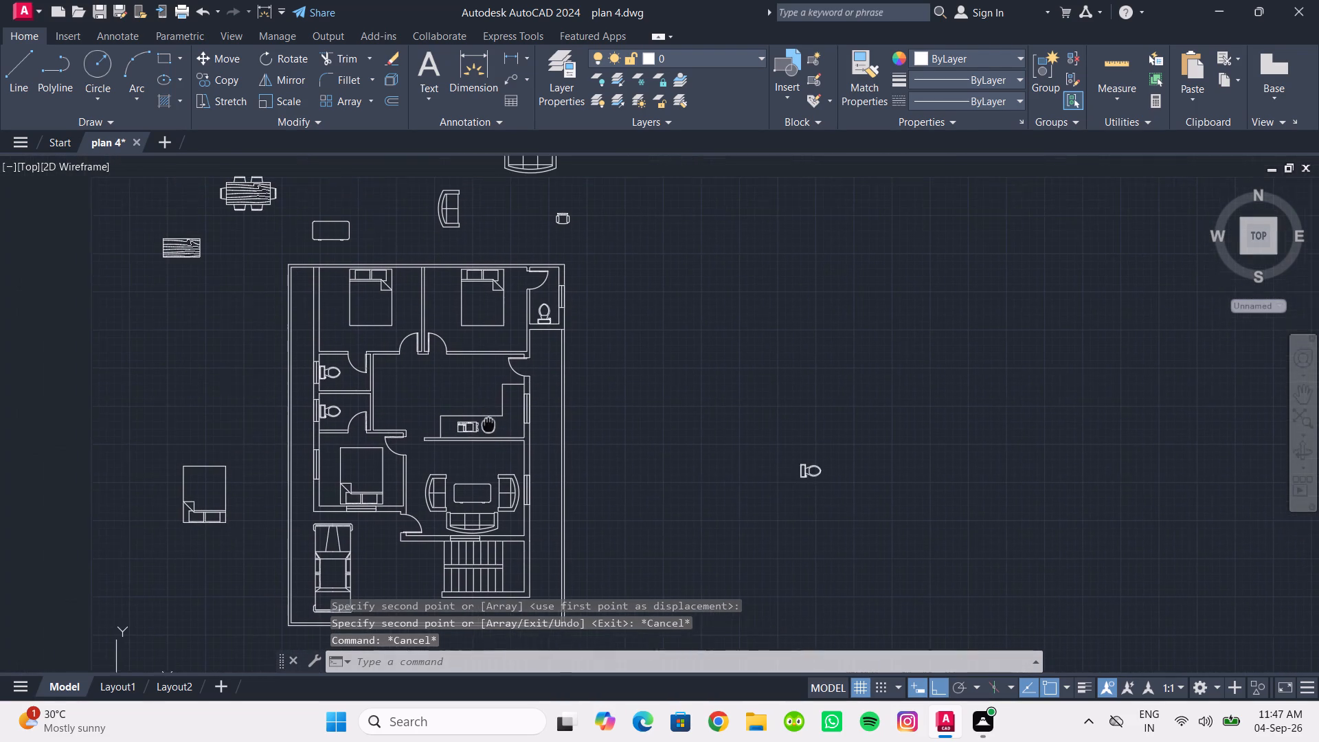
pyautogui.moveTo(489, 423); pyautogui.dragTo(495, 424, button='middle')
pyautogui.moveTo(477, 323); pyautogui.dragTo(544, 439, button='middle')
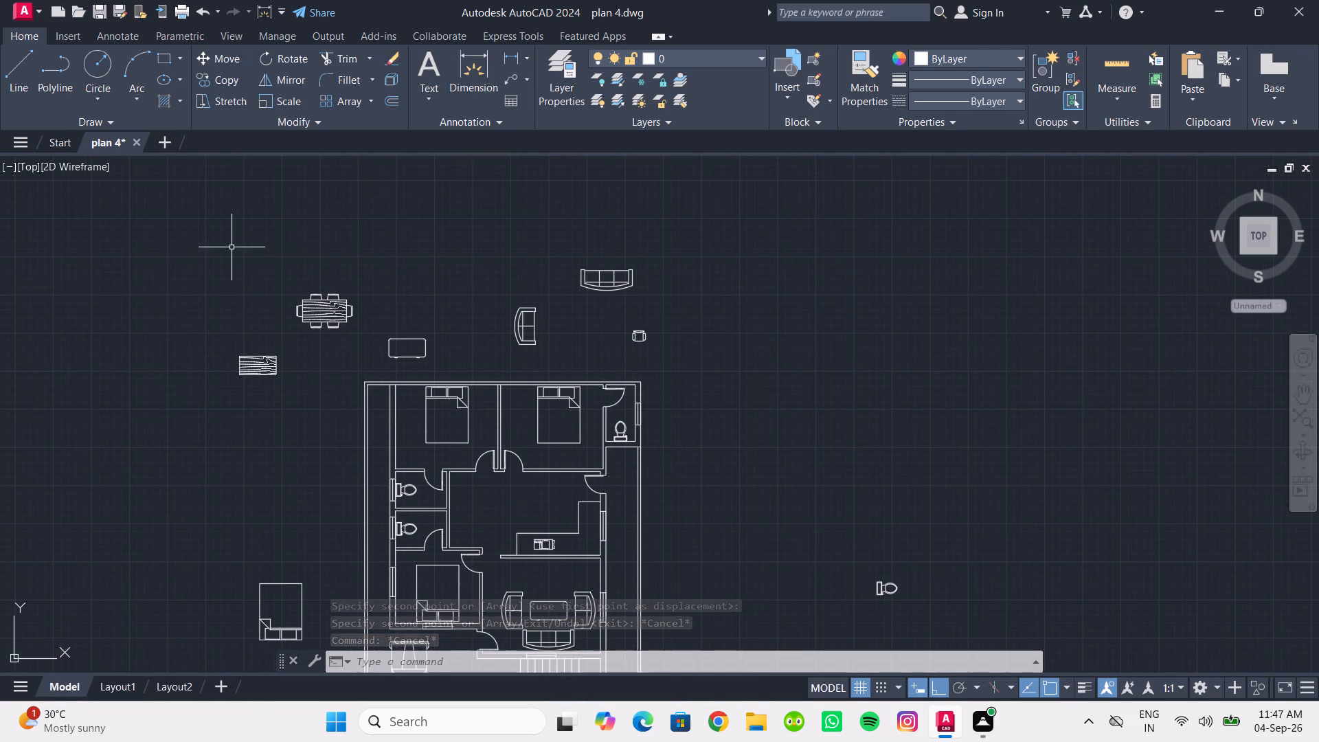
# Erase the spare dining set, both sofas, the small chair, the wood-grain table and the rounded rectangular table lying north of the building.
pyautogui.click(234, 247)
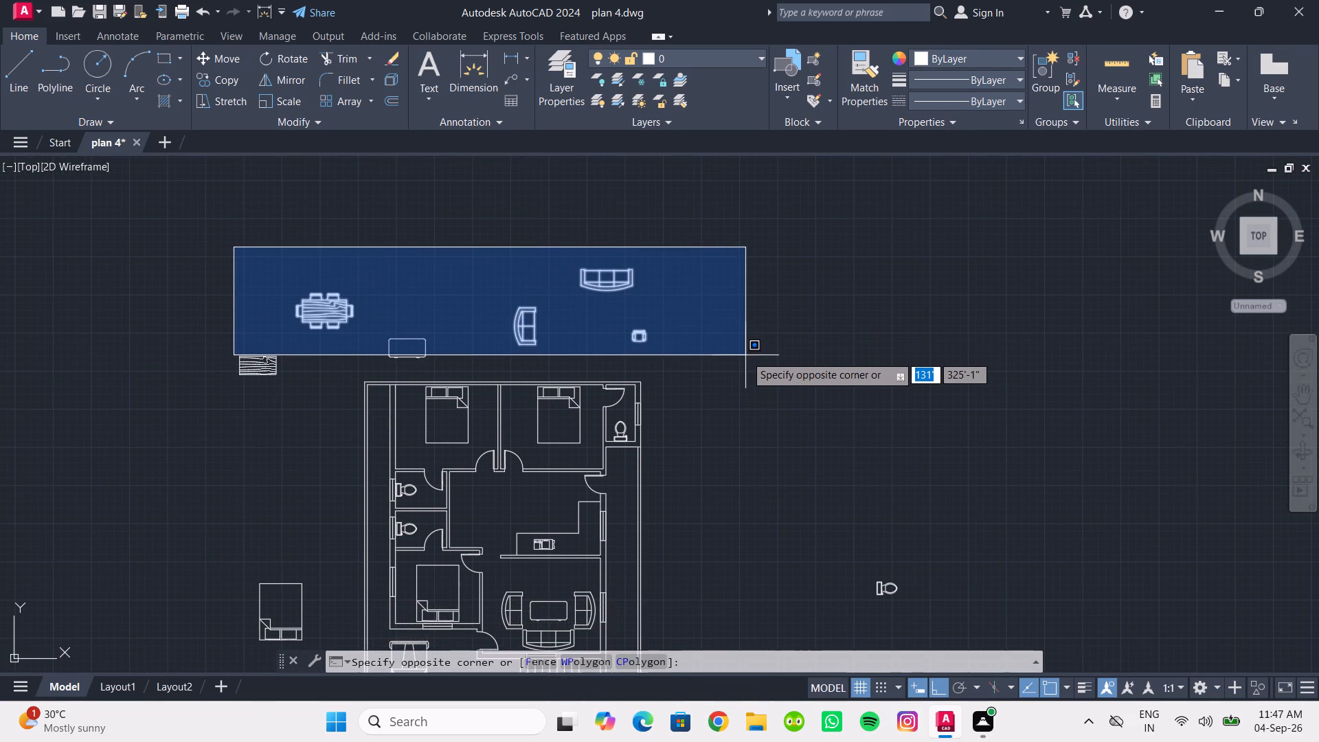
pyautogui.click(745, 355)
pyautogui.press('BackSpace')
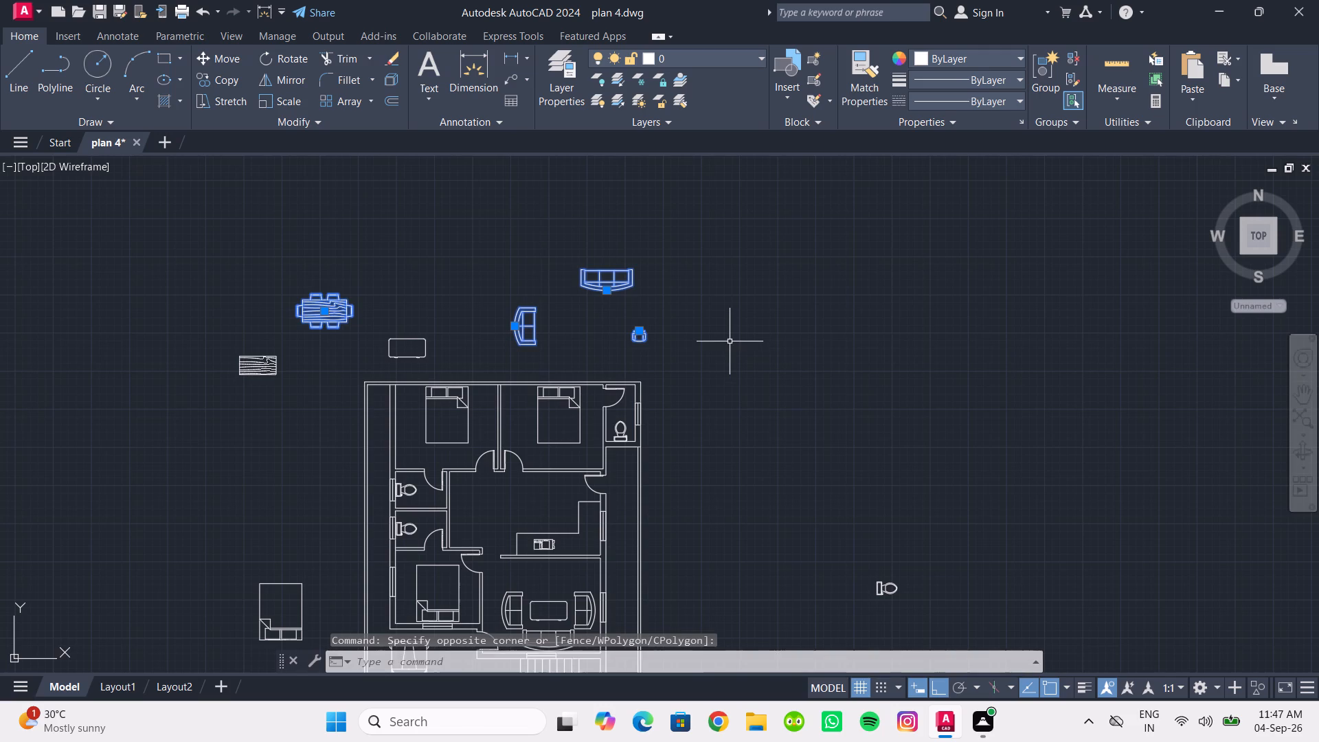
pyautogui.press('Delete')
pyautogui.click(194, 328)
pyautogui.click(299, 389)
pyautogui.press('Delete')
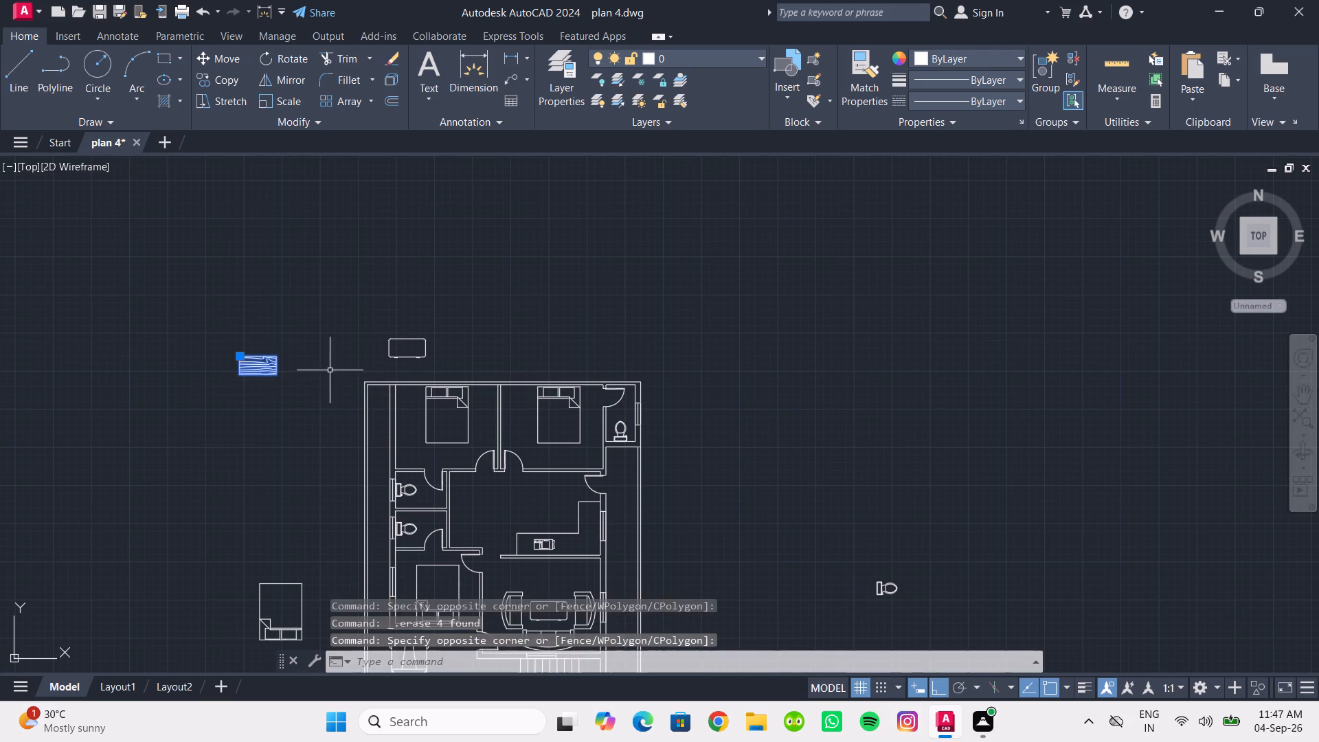
pyautogui.moveTo(357, 309); pyautogui.dragTo(379, 315)
pyautogui.click(489, 366)
pyautogui.press('Delete')
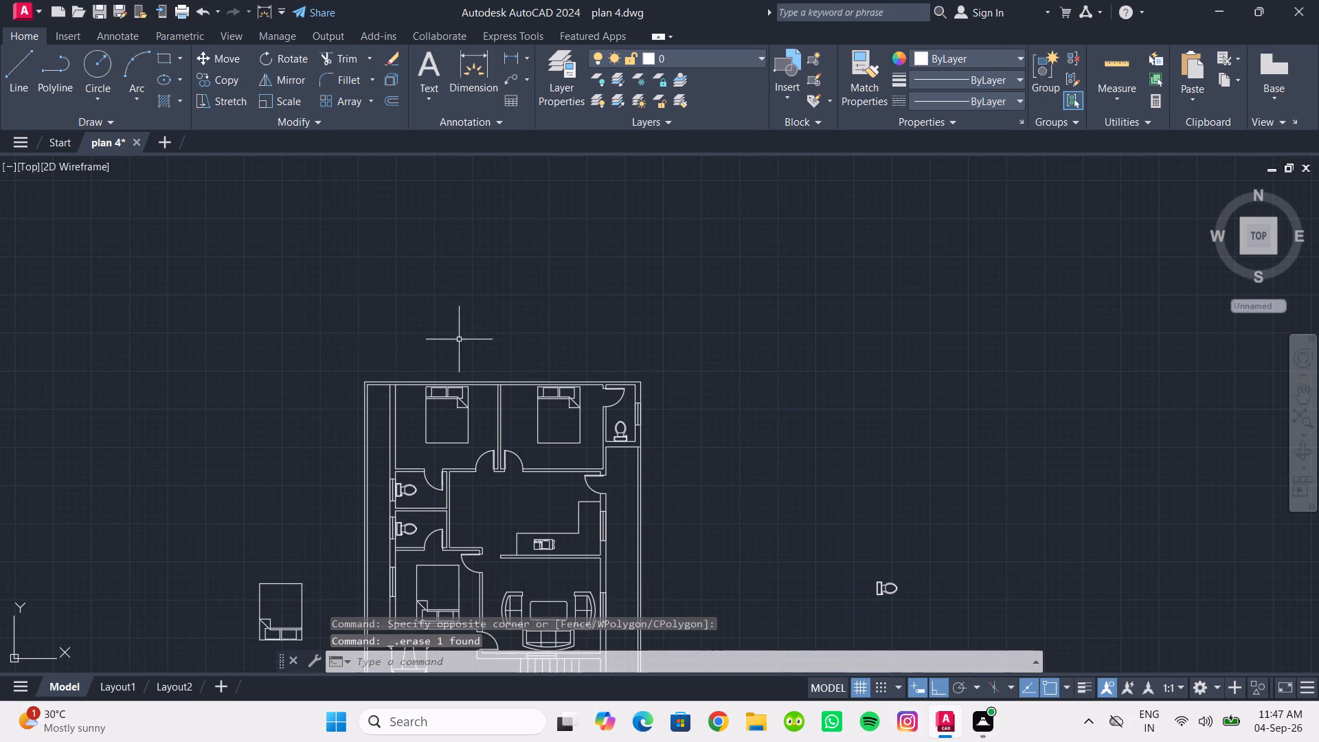
# Erase the spare bed block west of the building and the spare toilet block east of it.
pyautogui.moveTo(456, 338); pyautogui.dragTo(490, 153, button='middle')
pyautogui.moveTo(243, 357); pyautogui.dragTo(264, 374)
pyautogui.click(359, 515)
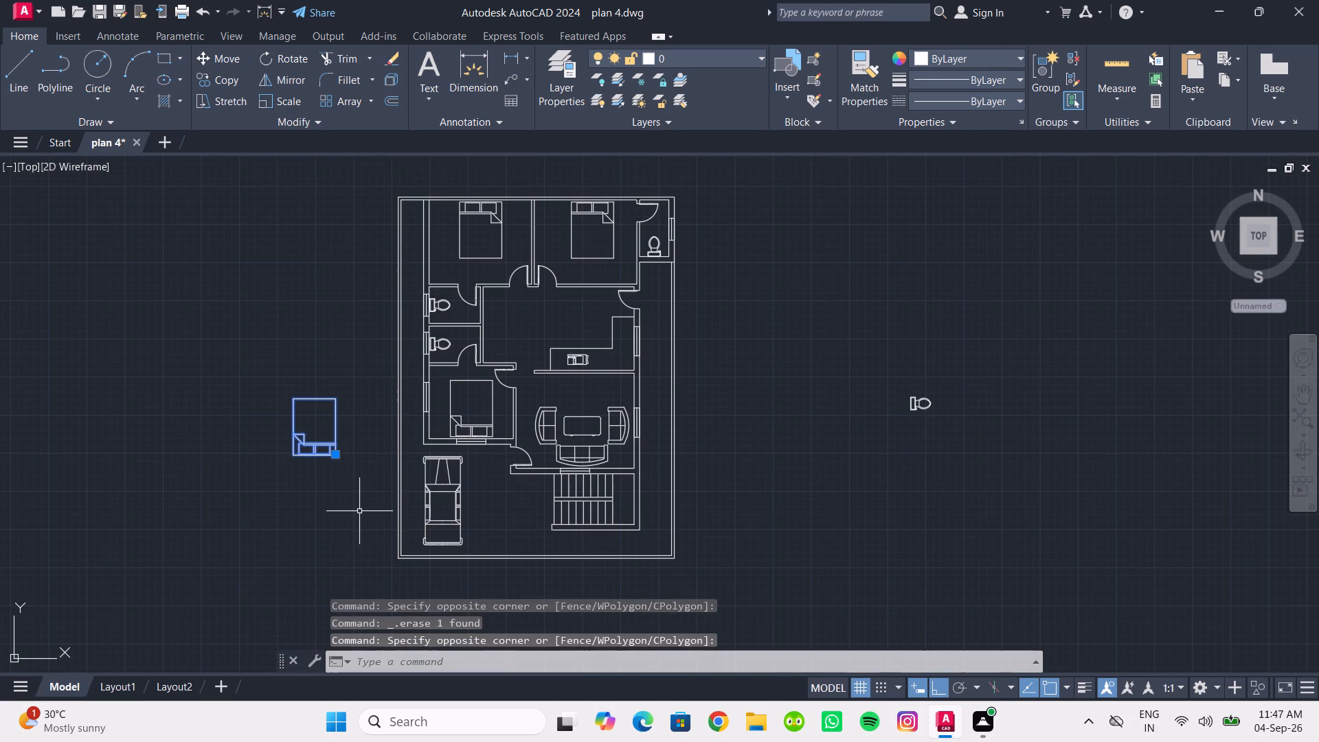
pyautogui.press('Delete')
pyautogui.moveTo(874, 330); pyautogui.dragTo(908, 363)
pyautogui.click(991, 450)
pyautogui.press('Delete')
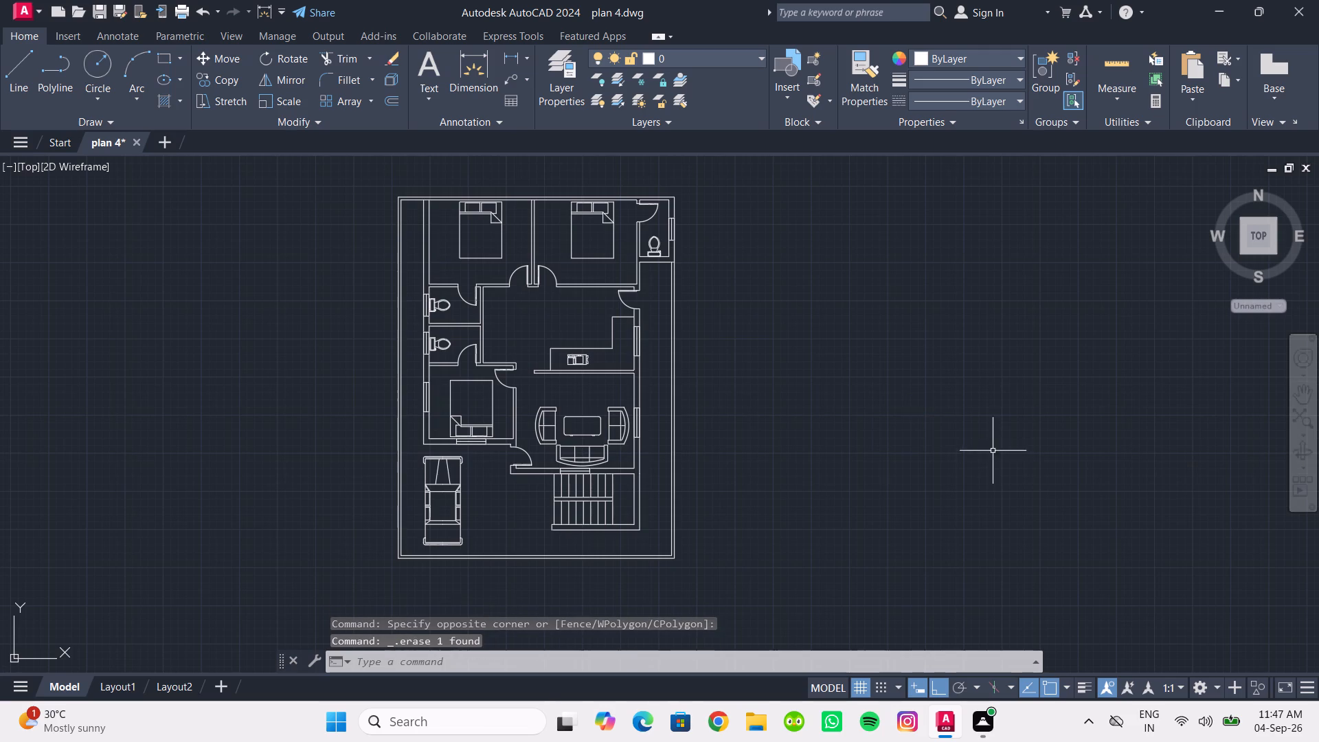
# Examine the furnished plan up close, from the bedrooms and toilets to the living room, staircase and car.
pyautogui.moveTo(901, 431); pyautogui.dragTo(938, 499, button='middle')
pyautogui.scroll(1, 938, 499)
pyautogui.moveTo(311, 394); pyautogui.dragTo(533, 426, button='middle')
pyautogui.scroll(-1, 574, 416)
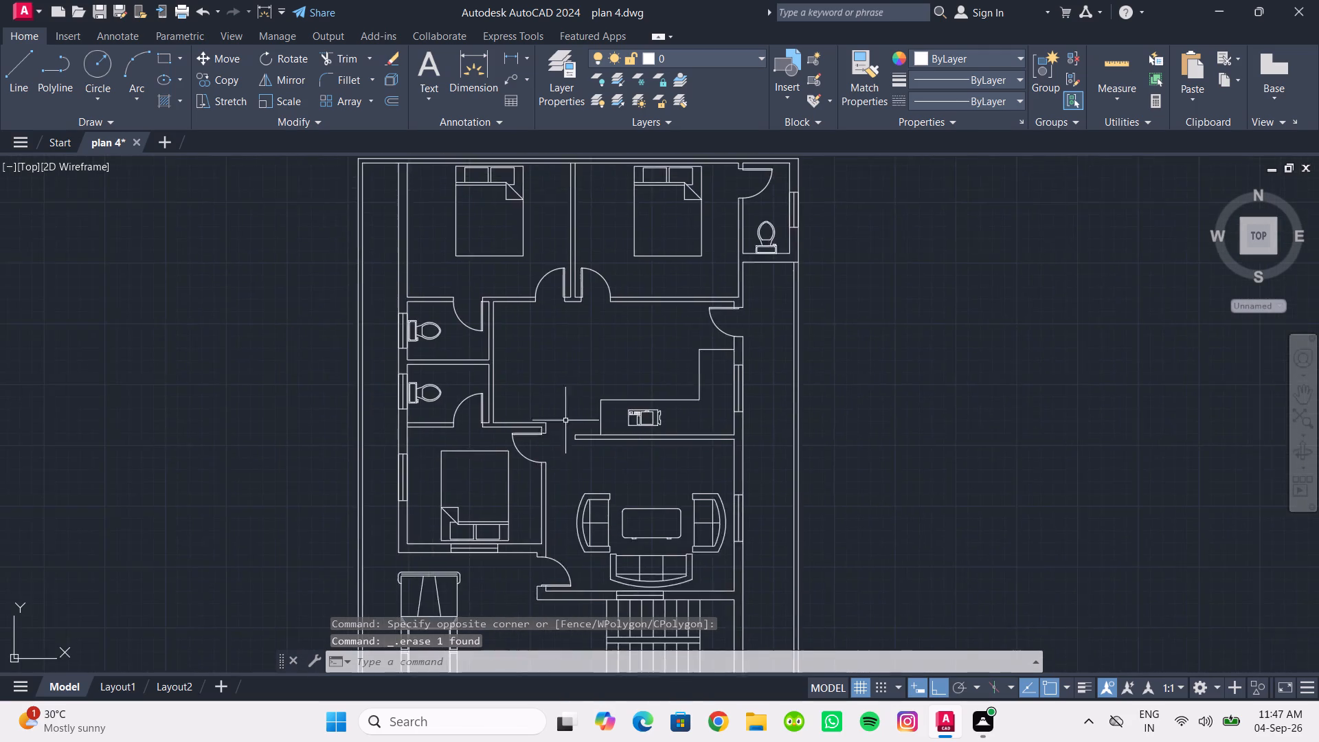
pyautogui.scroll(-2, 565, 354)
pyautogui.scroll(3, 578, 395)
pyautogui.moveTo(545, 460); pyautogui.dragTo(531, 420, button='middle')
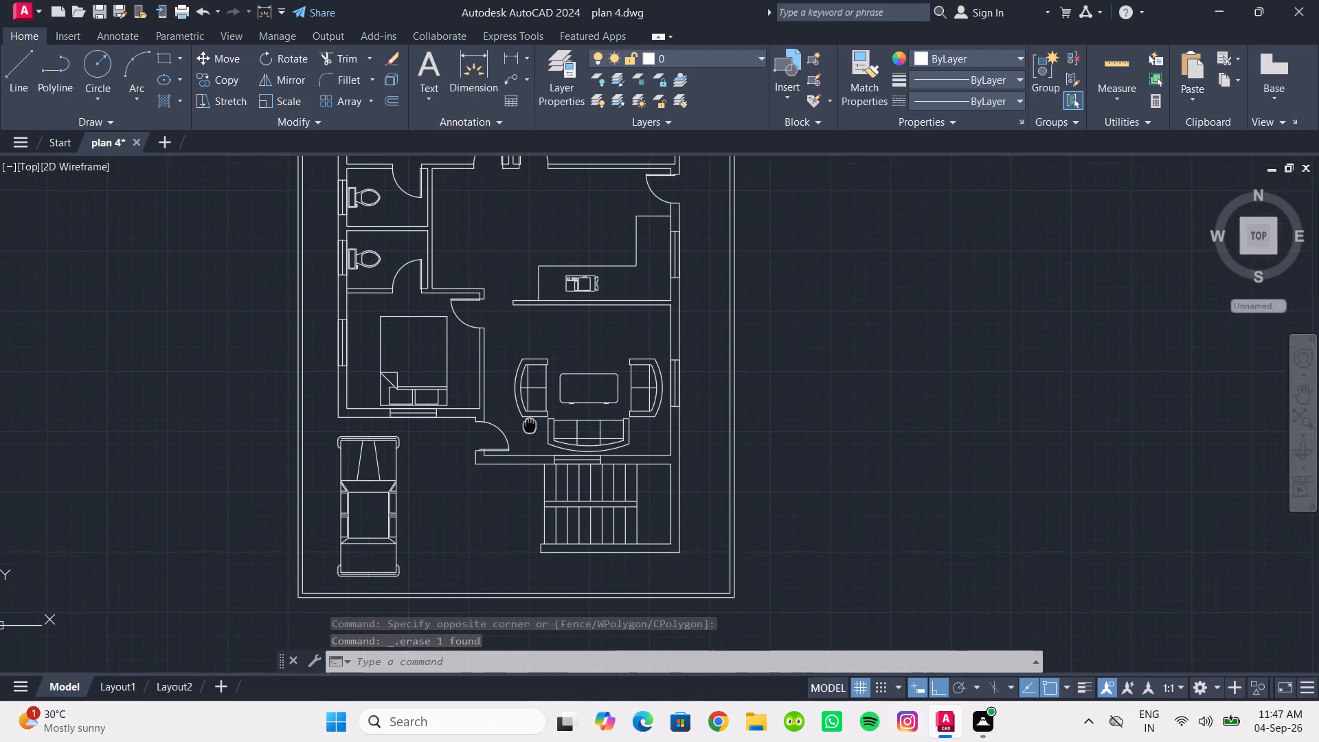
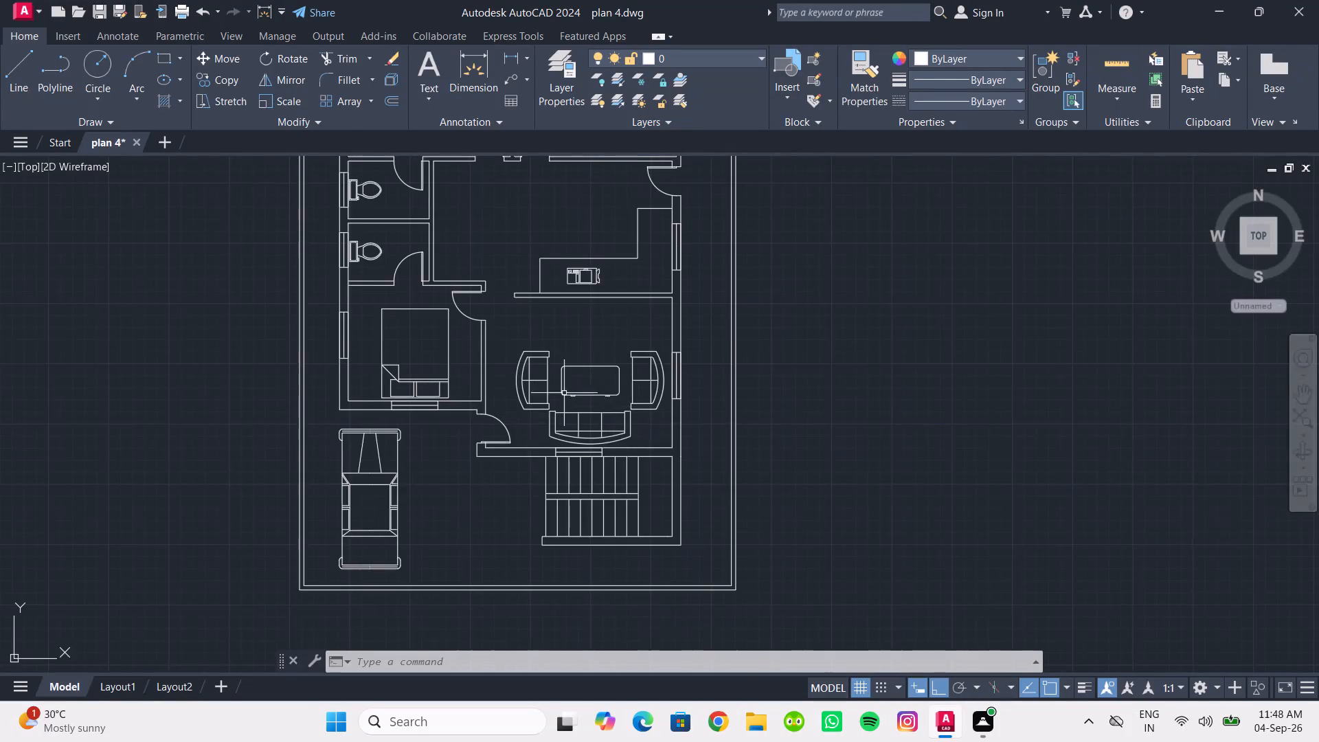
# Undo the recent erasures to restore the spare furniture blocks around the floor plan.
pyautogui.moveTo(562, 383); pyautogui.dragTo(596, 570, button='middle')
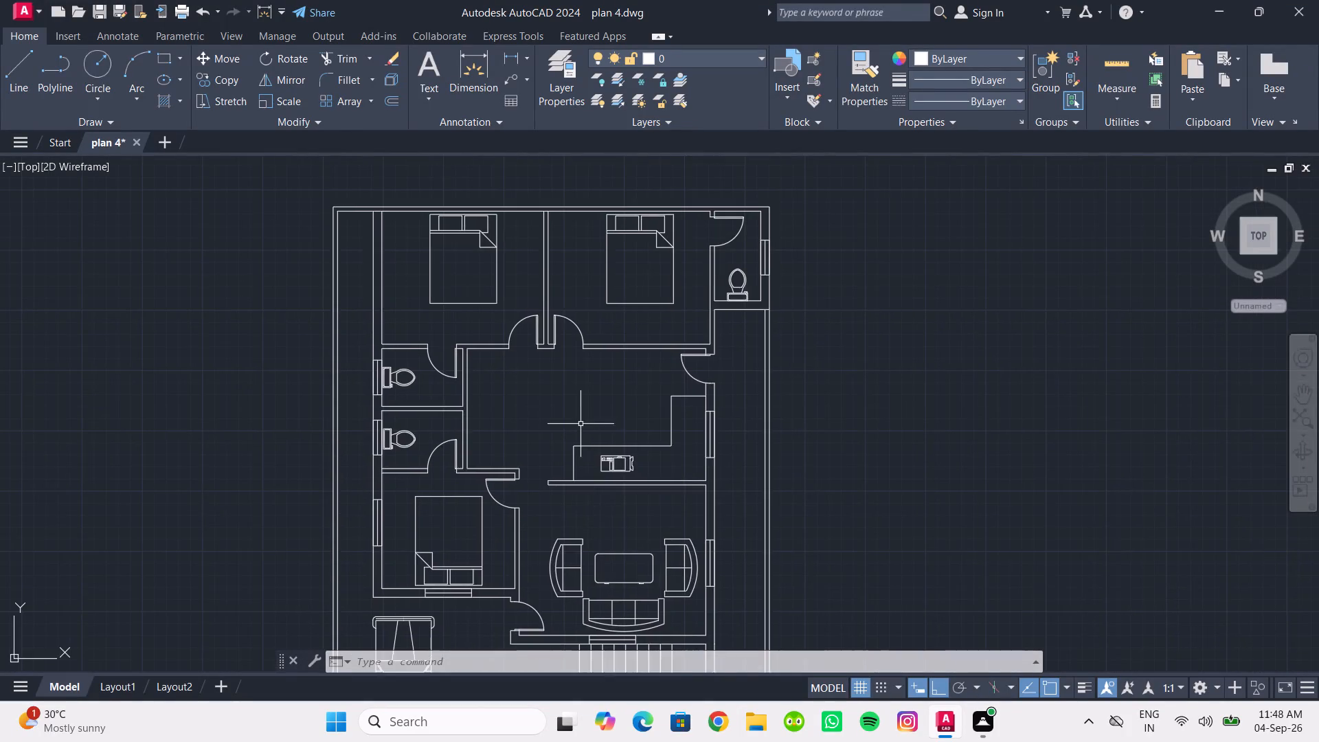
pyautogui.scroll(-1, 574, 427)
pyautogui.moveTo(574, 427); pyautogui.dragTo(609, 469, button='middle')
pyautogui.hotkey('ctrl', 'z')
pyautogui.hotkey('ctrl', 'z')
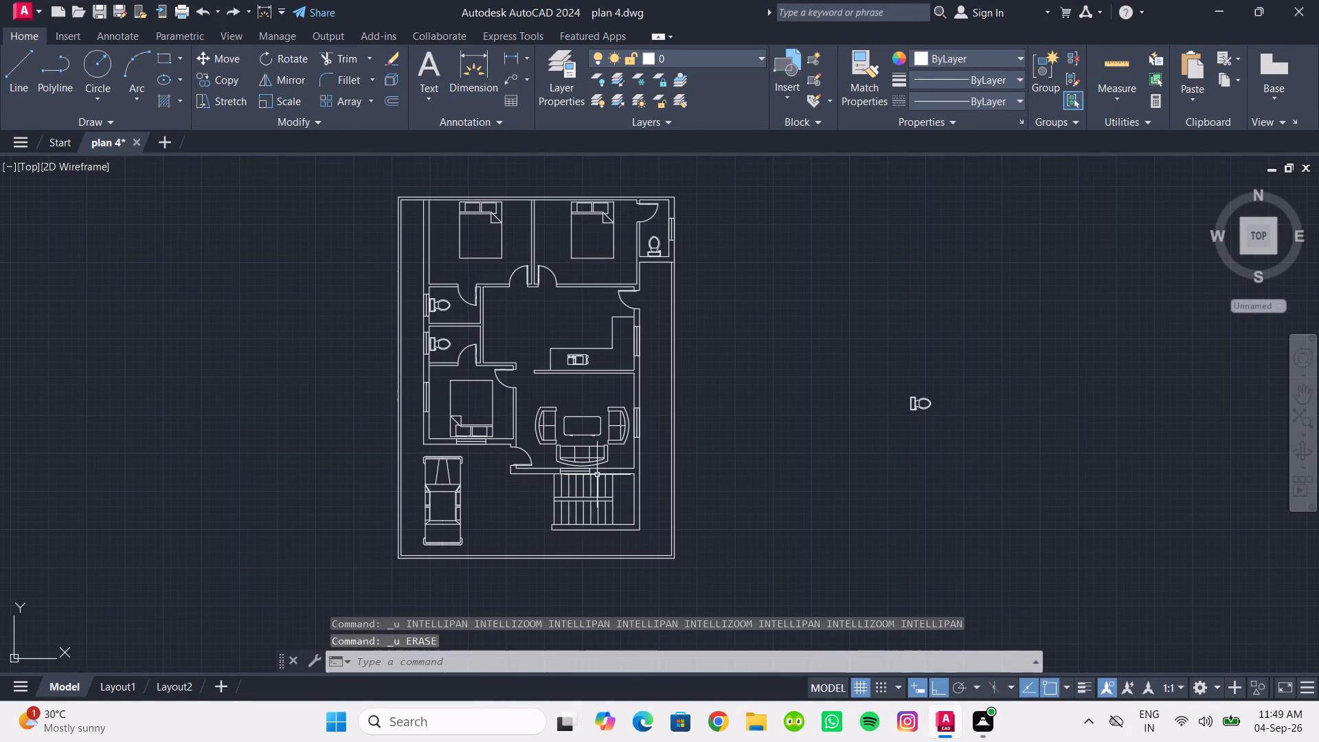
pyautogui.hotkey('ctrl', 'z')
pyautogui.hotkey('ctrl', 'z')
pyautogui.hotkey('ctrl', 'z')
pyautogui.hotkey('ctrl', 'z')
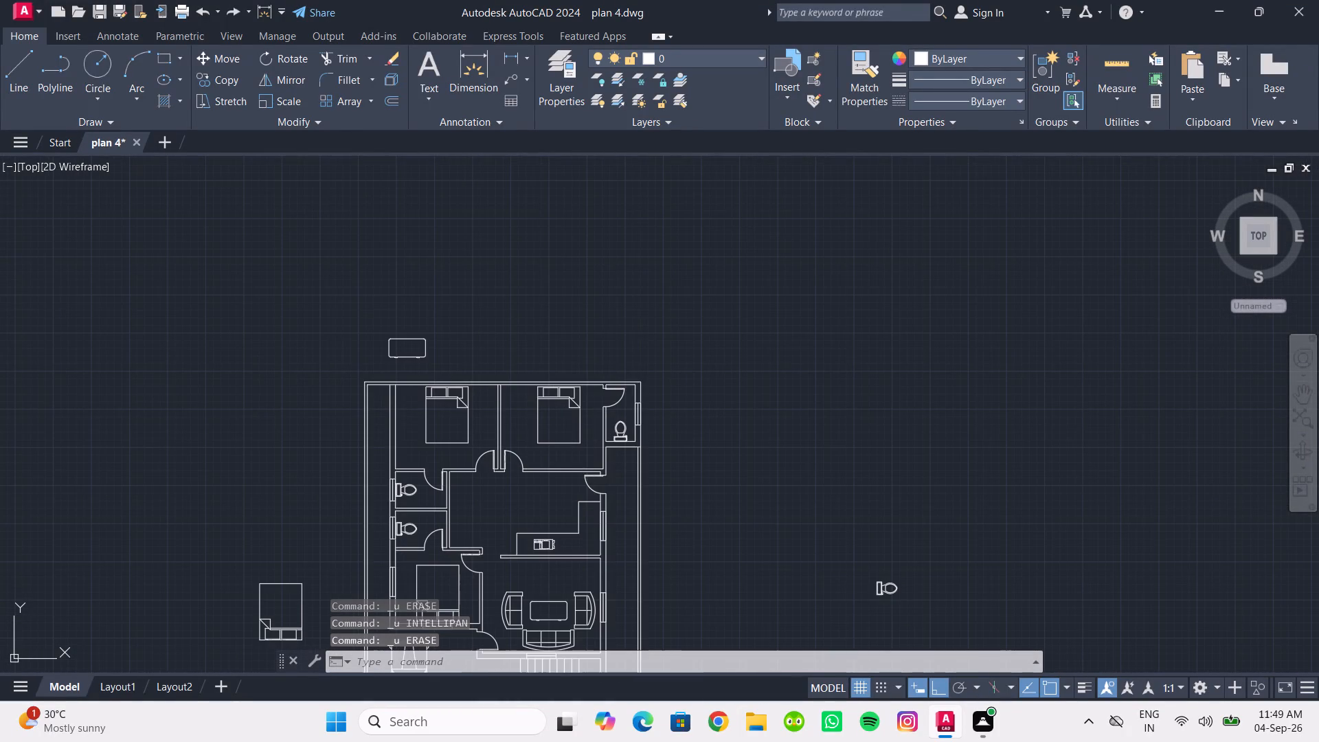
pyautogui.hotkey('ctrl', 'z')
# Move the six-chair dining set from outside the plan into the open area beside the kitchen counter.
pyautogui.click(274, 278)
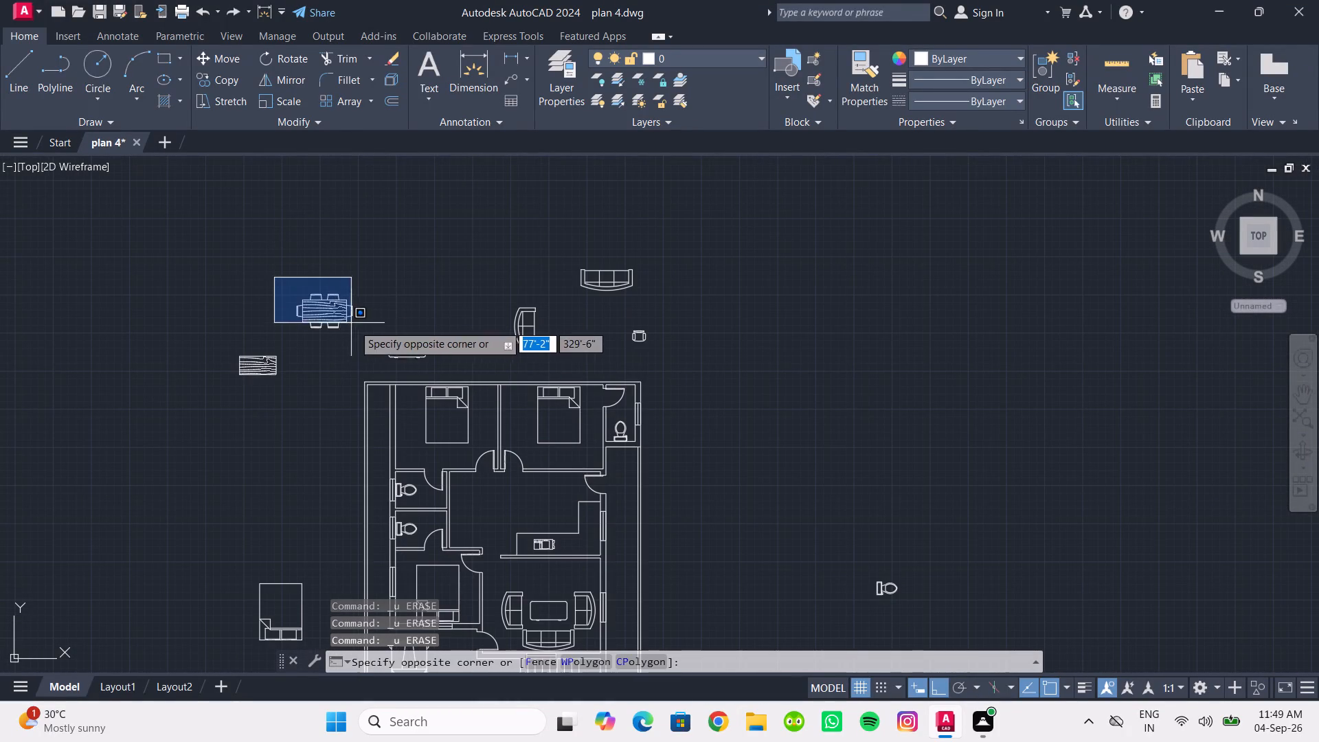
pyautogui.click(358, 342)
pyautogui.click(232, 56)
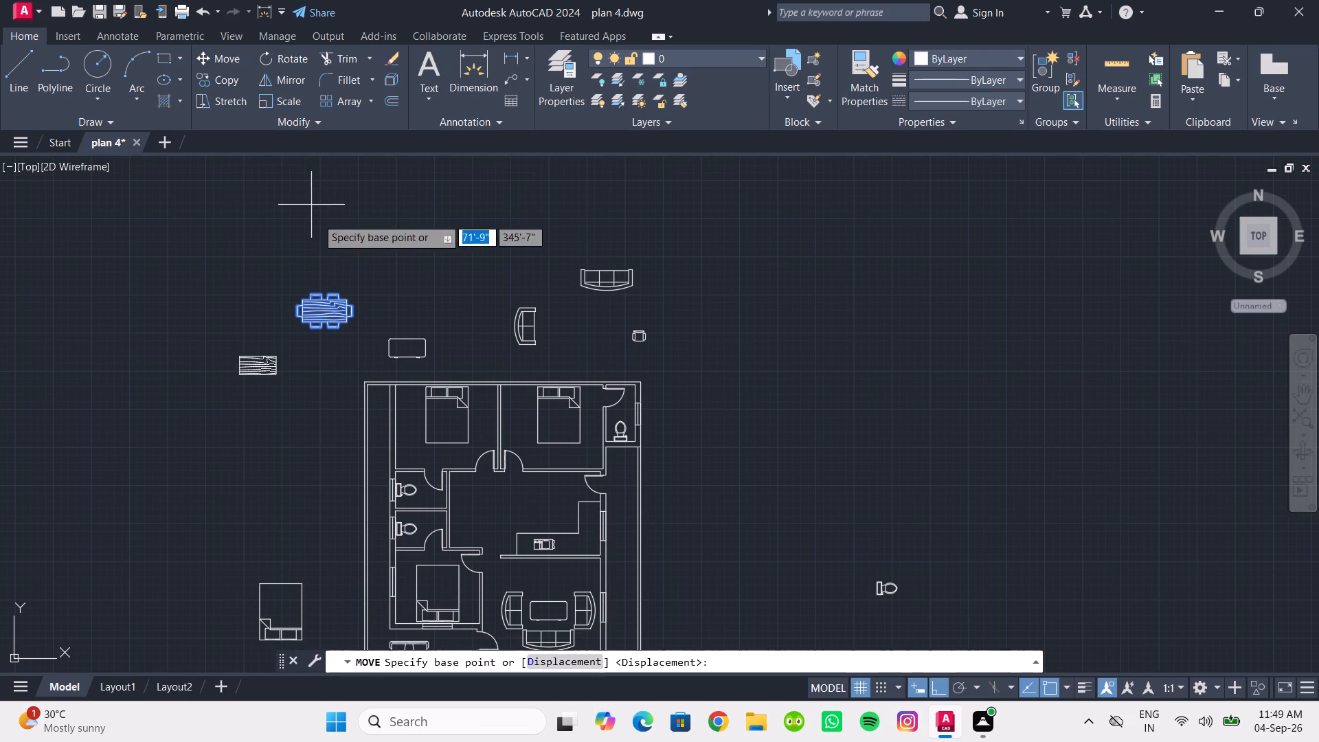
pyautogui.scroll(1, 332, 304)
pyautogui.click(322, 317)
pyautogui.scroll(-1, 343, 383)
pyautogui.moveTo(345, 390); pyautogui.dragTo(275, 254, button='middle')
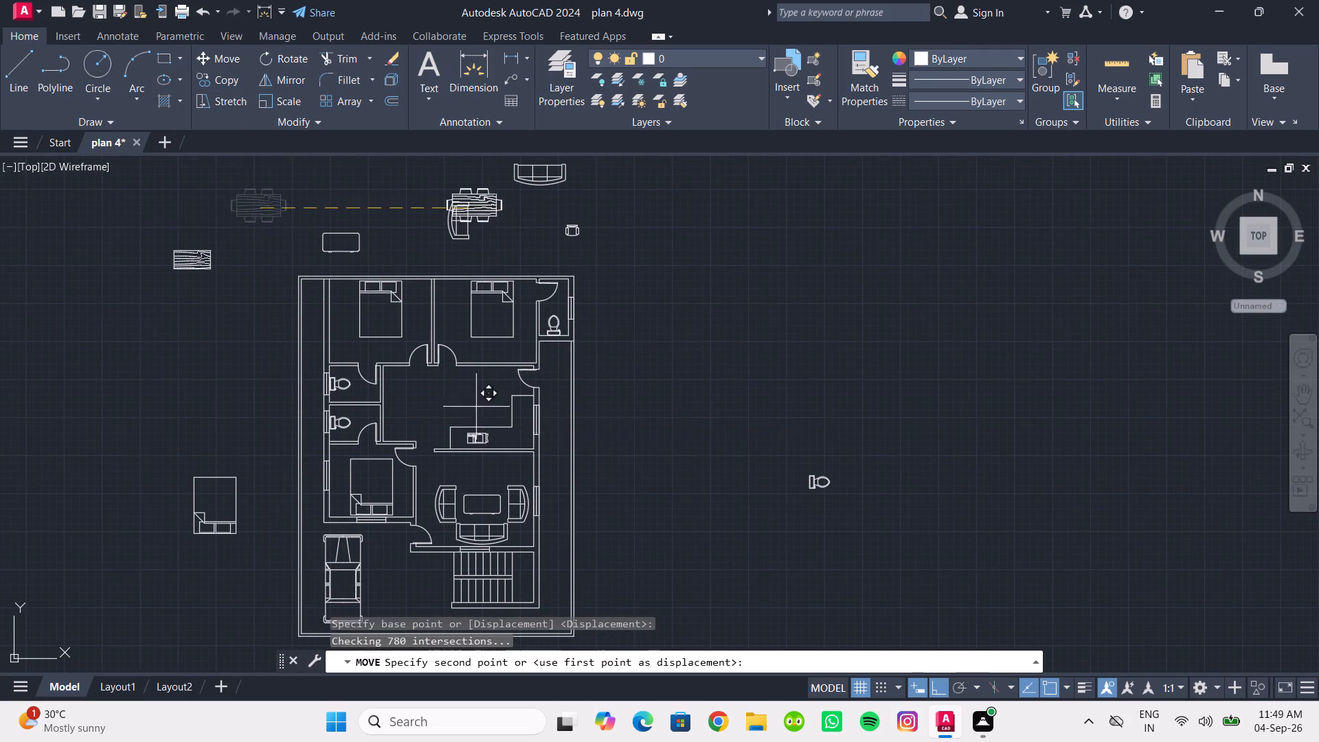
pyautogui.keyDown('shift'); pyautogui.click(420, 410); pyautogui.keyUp('shift')
pyautogui.press('Escape')
# Scale the dining set down to roughly half size, using its lower-right chair as the base point.
pyautogui.moveTo(448, 438); pyautogui.dragTo(479, 471, button='middle')
pyautogui.scroll(4, 460, 458)
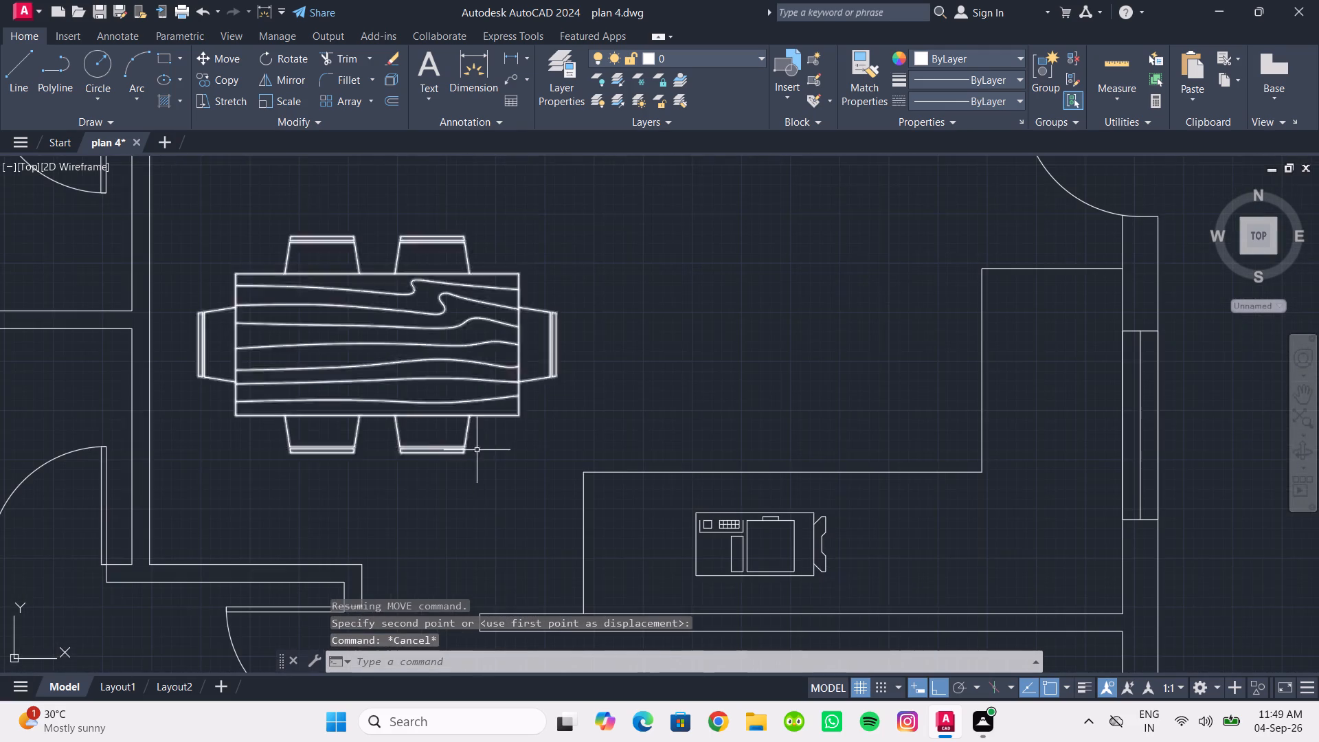
pyautogui.moveTo(480, 454); pyautogui.dragTo(466, 437)
pyautogui.click(452, 415)
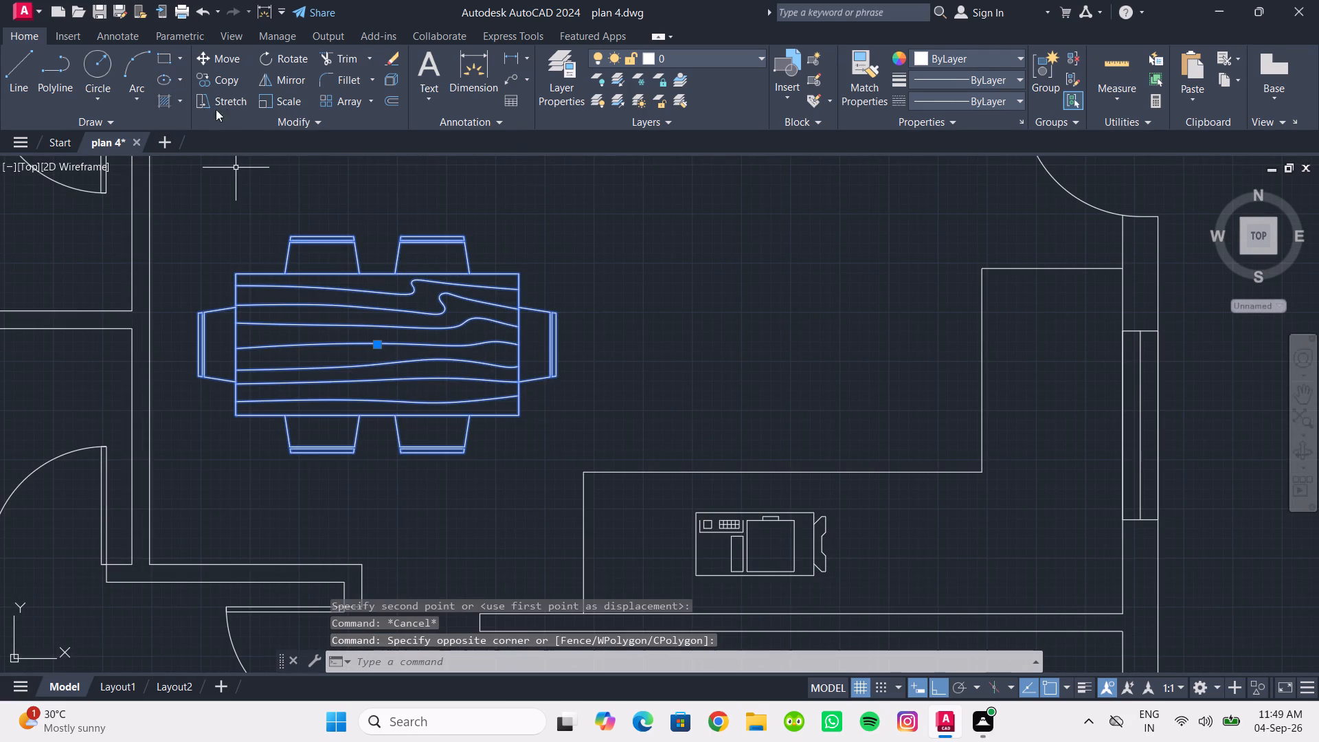
pyautogui.click(293, 105)
pyautogui.moveTo(458, 451); pyautogui.dragTo(458, 444)
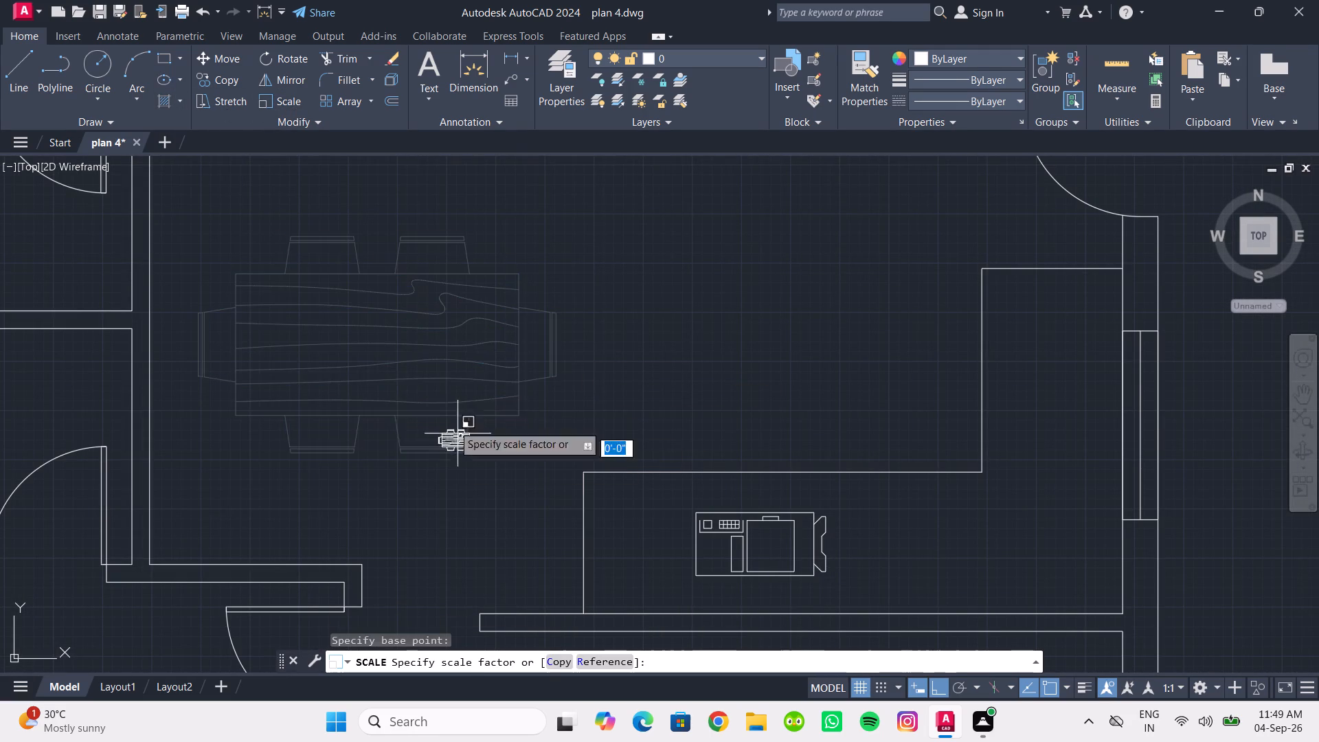
pyautogui.click(398, 379)
# Move the dining set about 3'-5" up and toward the wall shared with the two toilets.
pyautogui.moveTo(266, 358); pyautogui.dragTo(263, 357, button='middle')
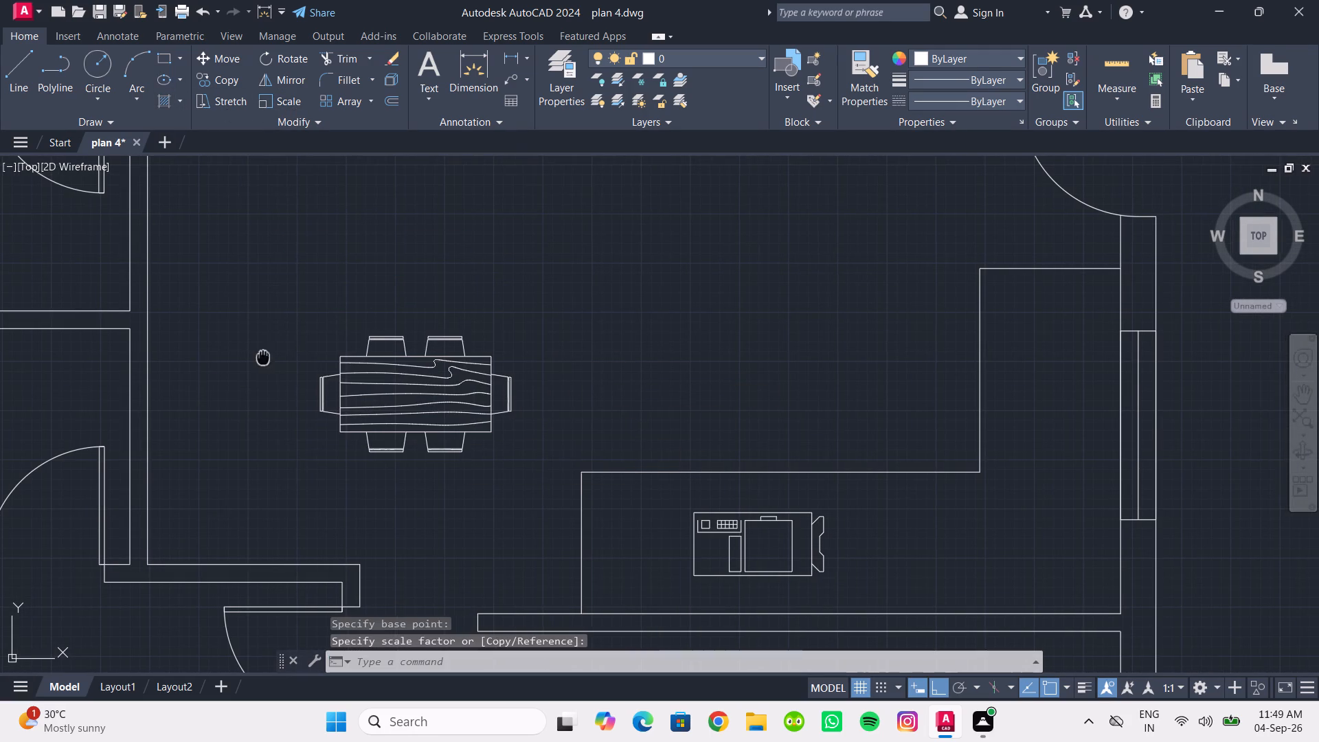
pyautogui.moveTo(263, 357); pyautogui.dragTo(260, 349, button='middle')
pyautogui.moveTo(273, 302); pyautogui.dragTo(348, 343)
pyautogui.click(508, 472)
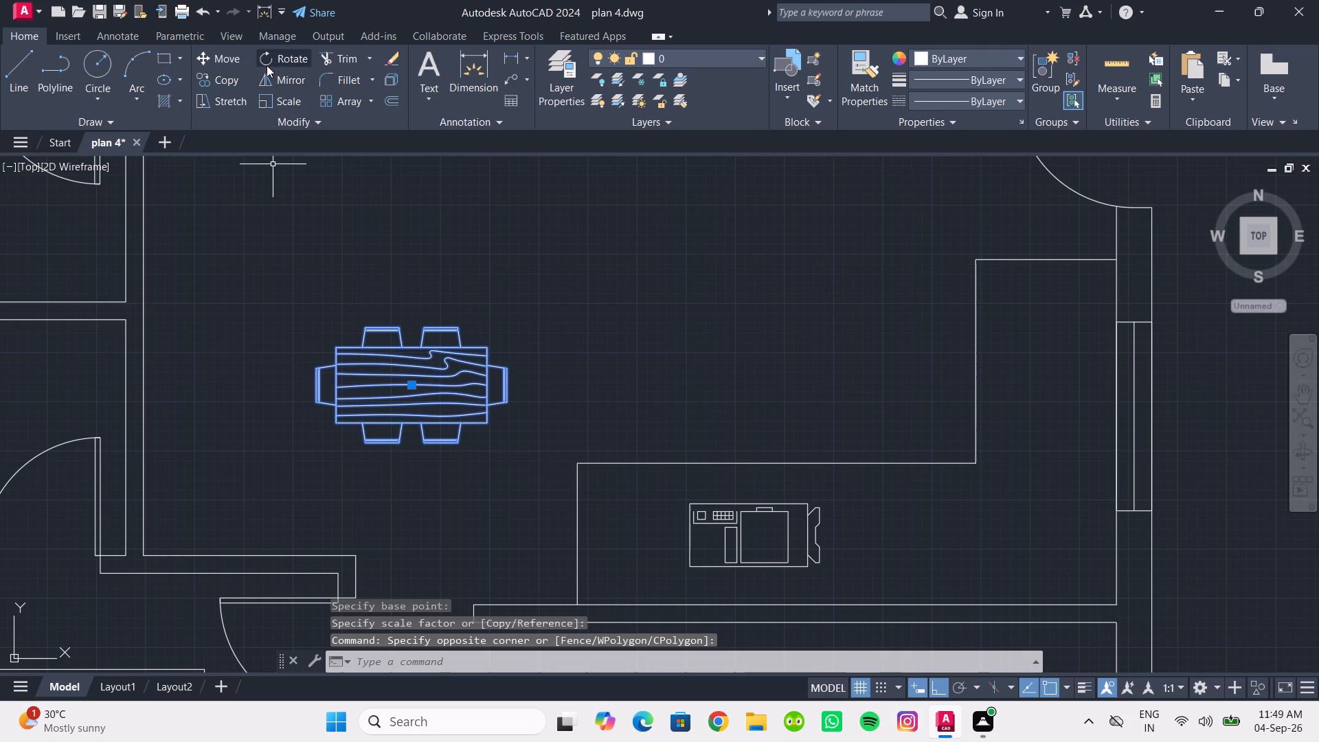
pyautogui.click(230, 62)
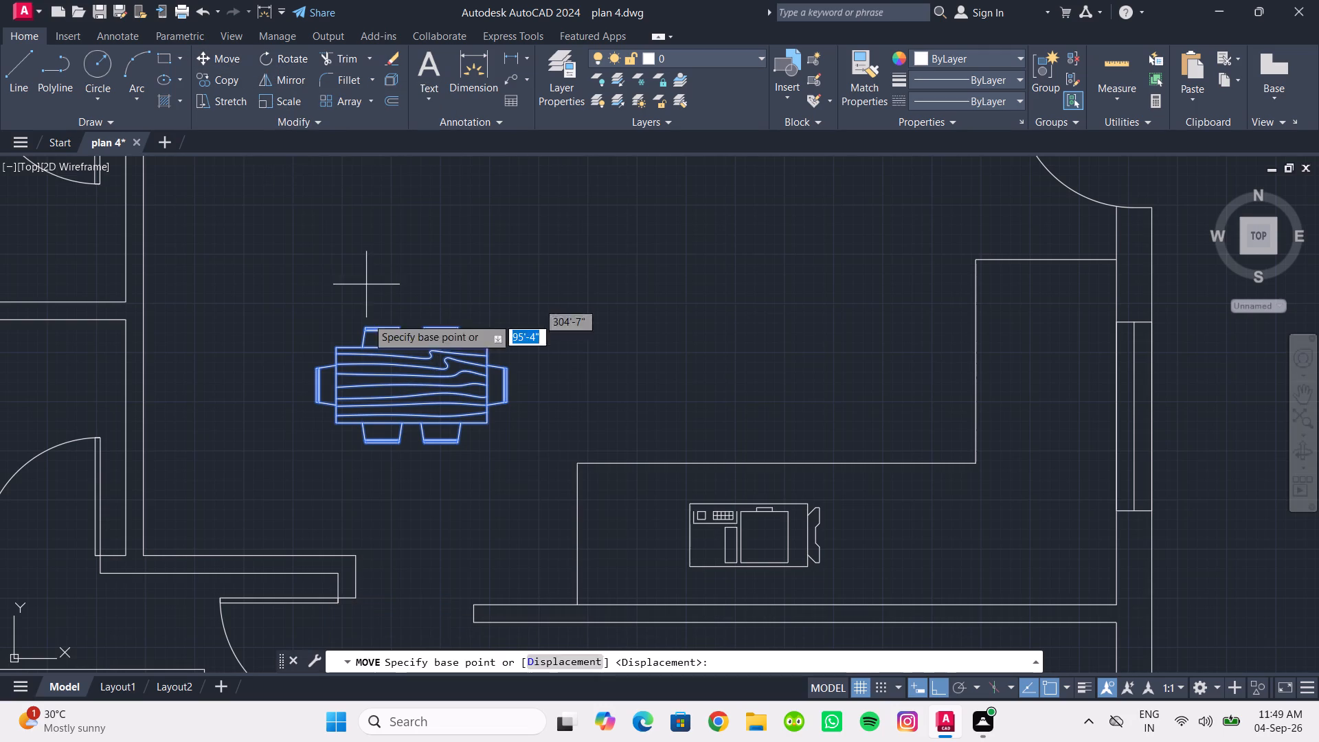
pyautogui.click(364, 353)
pyautogui.scroll(-2, 225, 269)
pyautogui.moveTo(230, 273); pyautogui.dragTo(264, 317, button='middle')
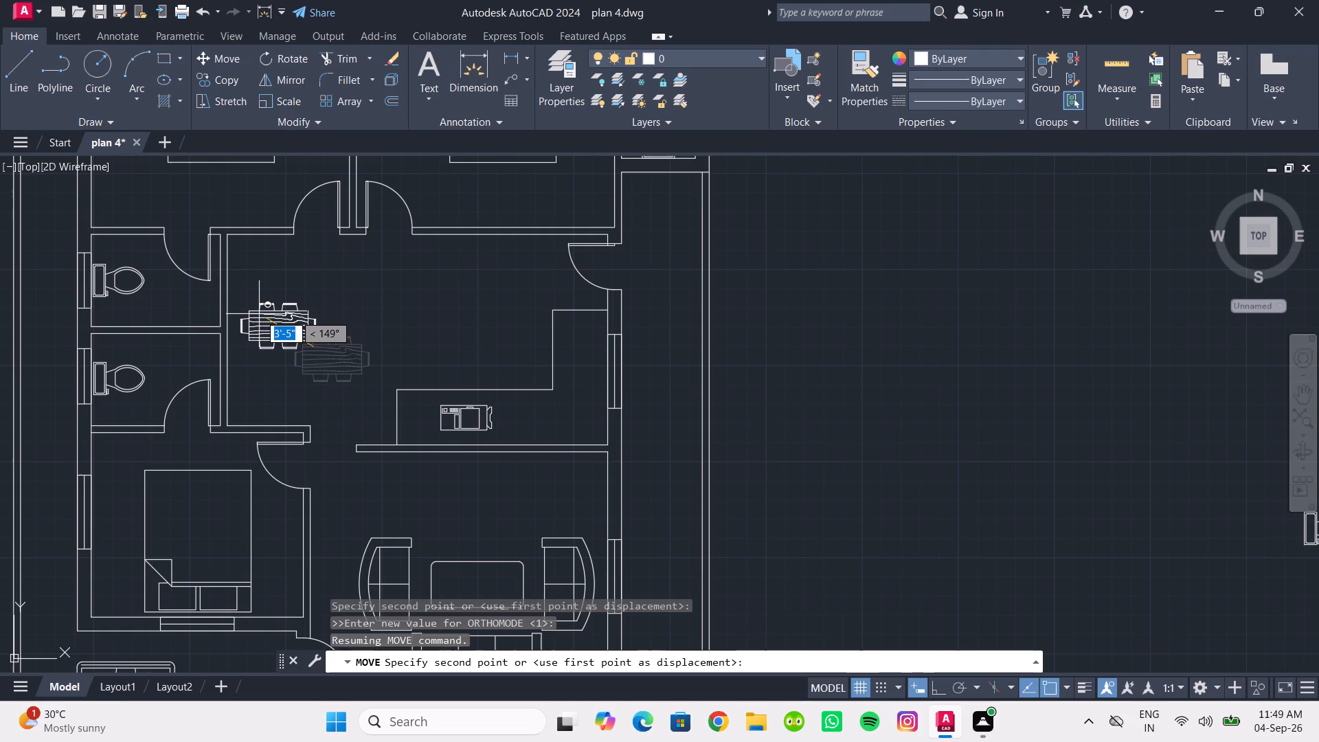
pyautogui.keyDown('shift'); pyautogui.click(259, 317); pyautogui.keyUp('shift')
# Examine the dining set's placement and the furniture layout across the floor plan.
pyautogui.scroll(-1, 372, 319)
pyautogui.moveTo(372, 319); pyautogui.dragTo(365, 309, button='middle')
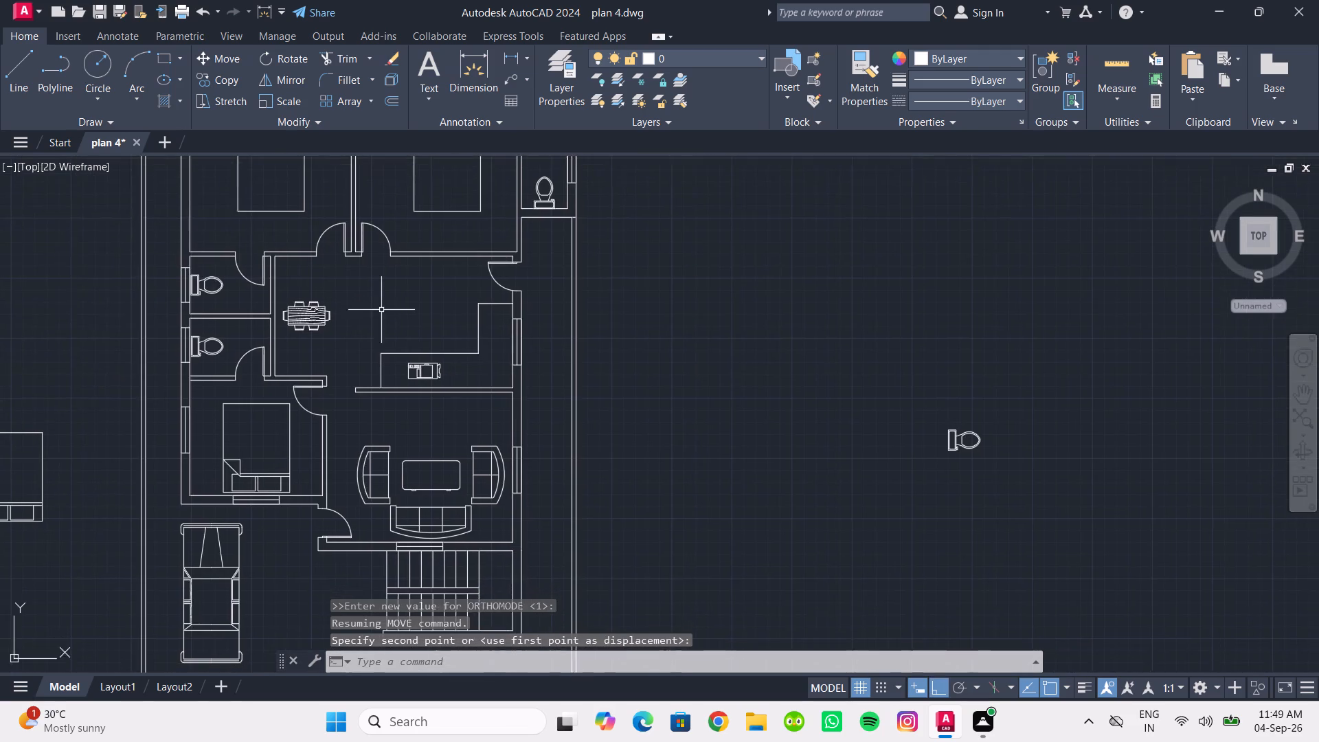
pyautogui.scroll(2, 386, 315)
pyautogui.middleClick(389, 317)
pyautogui.scroll(-2, 399, 317)
pyautogui.moveTo(401, 320); pyautogui.dragTo(431, 344, button='middle')
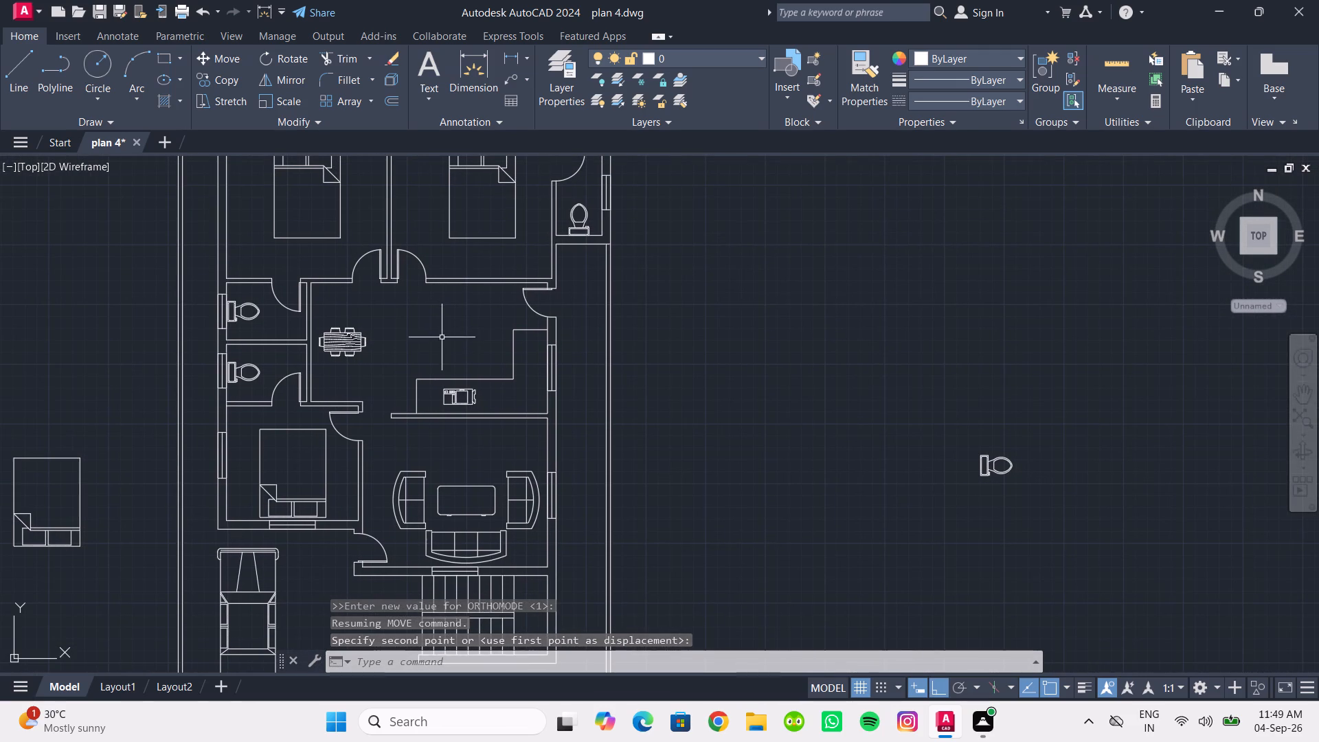
pyautogui.moveTo(429, 512); pyautogui.dragTo(396, 459, button='middle')
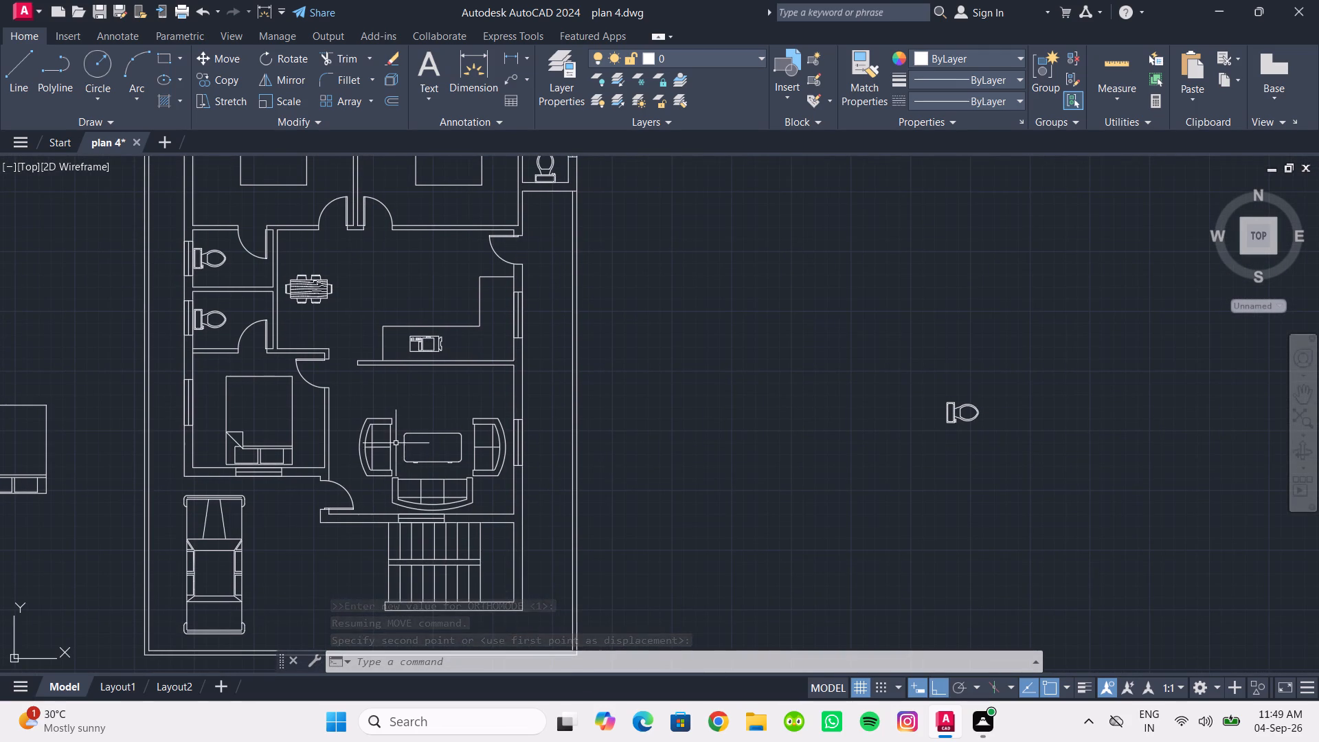
pyautogui.moveTo(396, 443); pyautogui.dragTo(423, 418, button='middle')
pyautogui.scroll(-1, 407, 413)
pyautogui.moveTo(414, 415); pyautogui.dragTo(405, 499, button='middle')
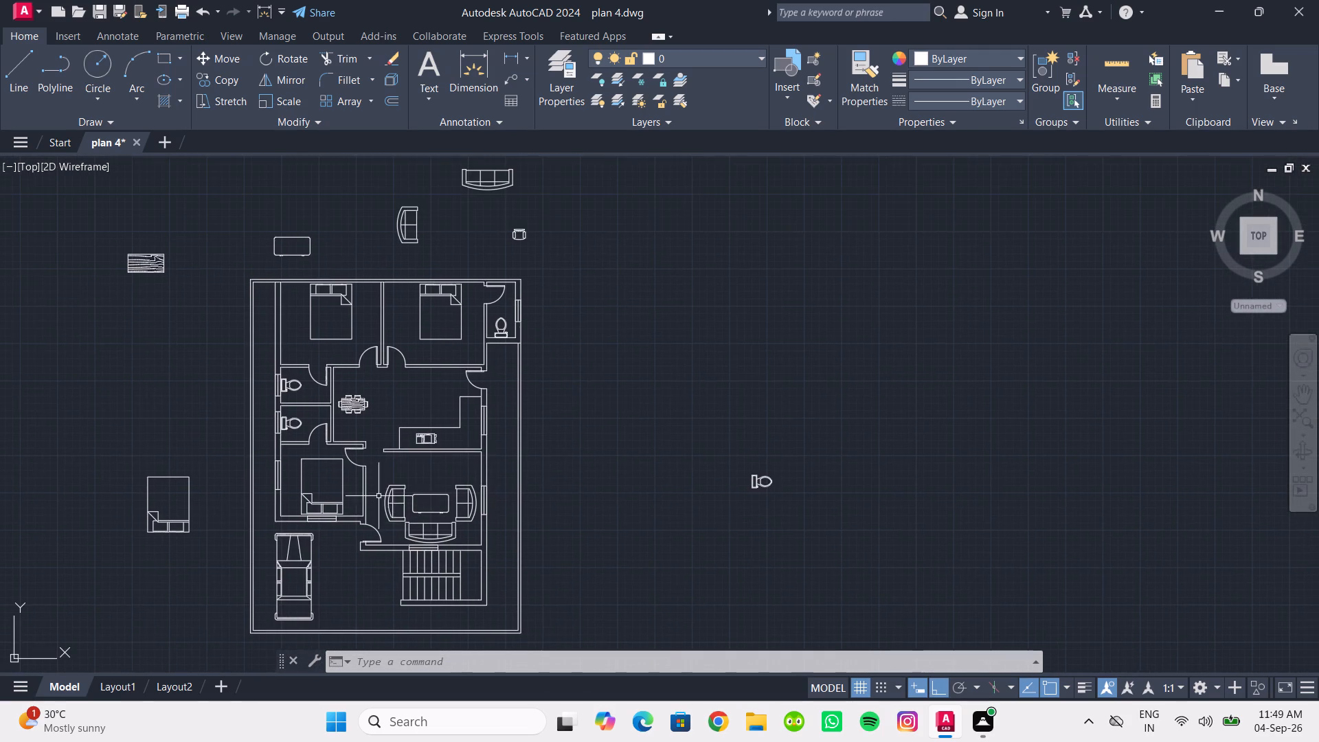
# Scale the lower bedroom's bed down slightly, using its upper-left corner as the base point.
pyautogui.scroll(2, 365, 515)
pyautogui.moveTo(337, 458); pyautogui.dragTo(332, 449)
pyautogui.click(281, 420)
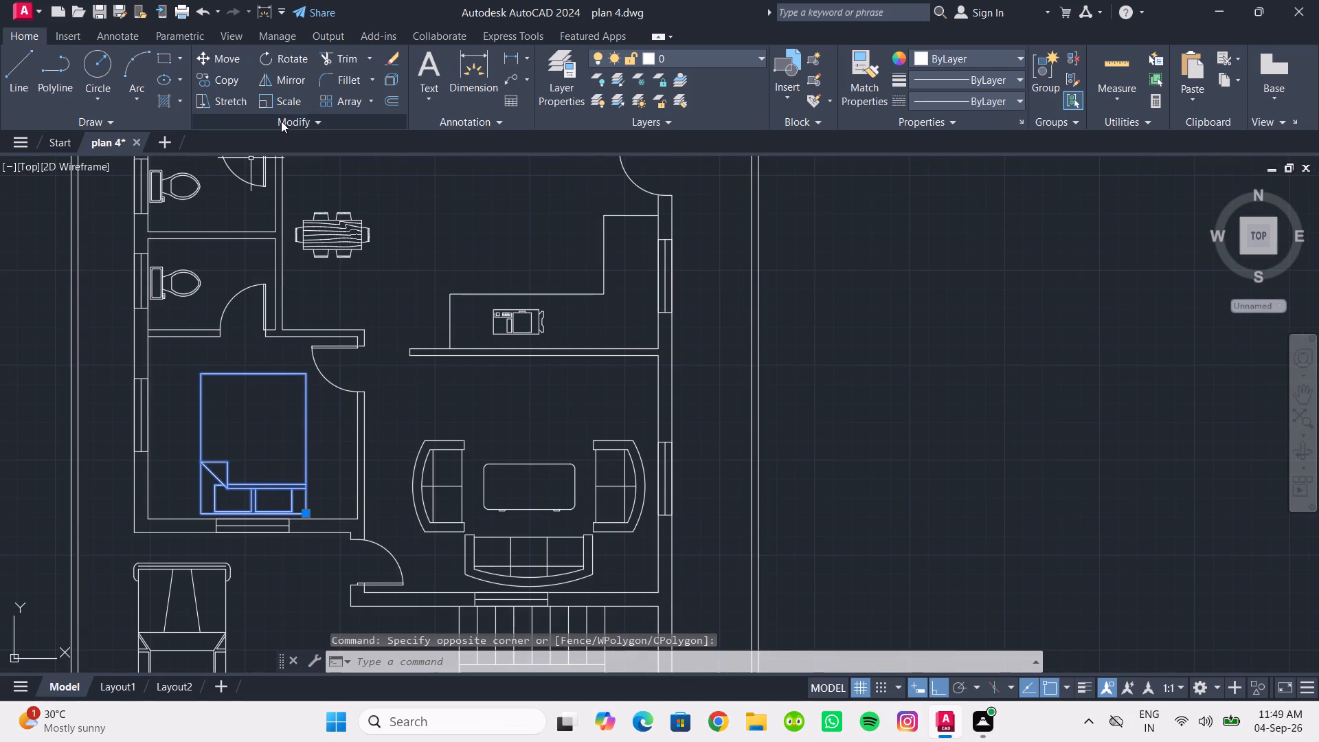
pyautogui.click(289, 97)
pyautogui.click(198, 378)
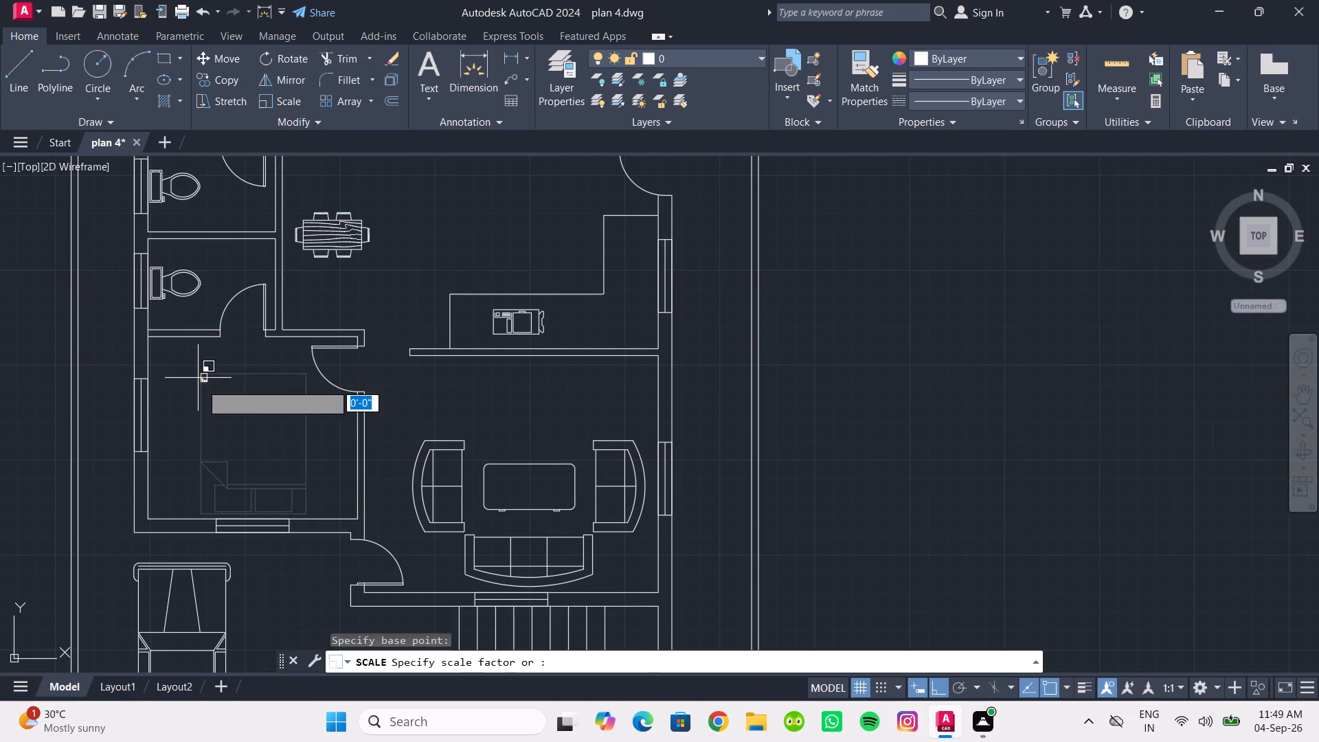
pyautogui.moveTo(258, 460); pyautogui.dragTo(232, 401, button='middle')
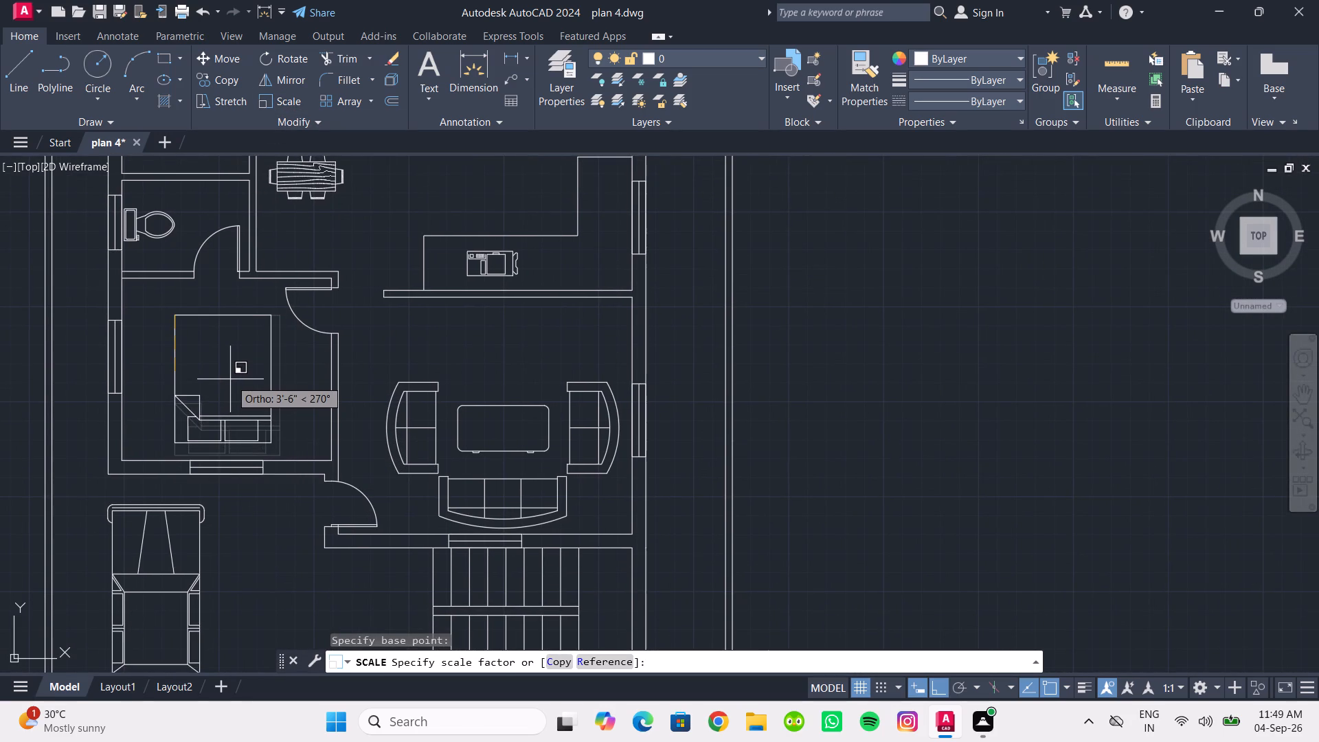
pyautogui.click(230, 379)
# Move the lower bedroom's bed about 8" straight down toward the window wall.
pyautogui.click(164, 318)
pyautogui.click(201, 362)
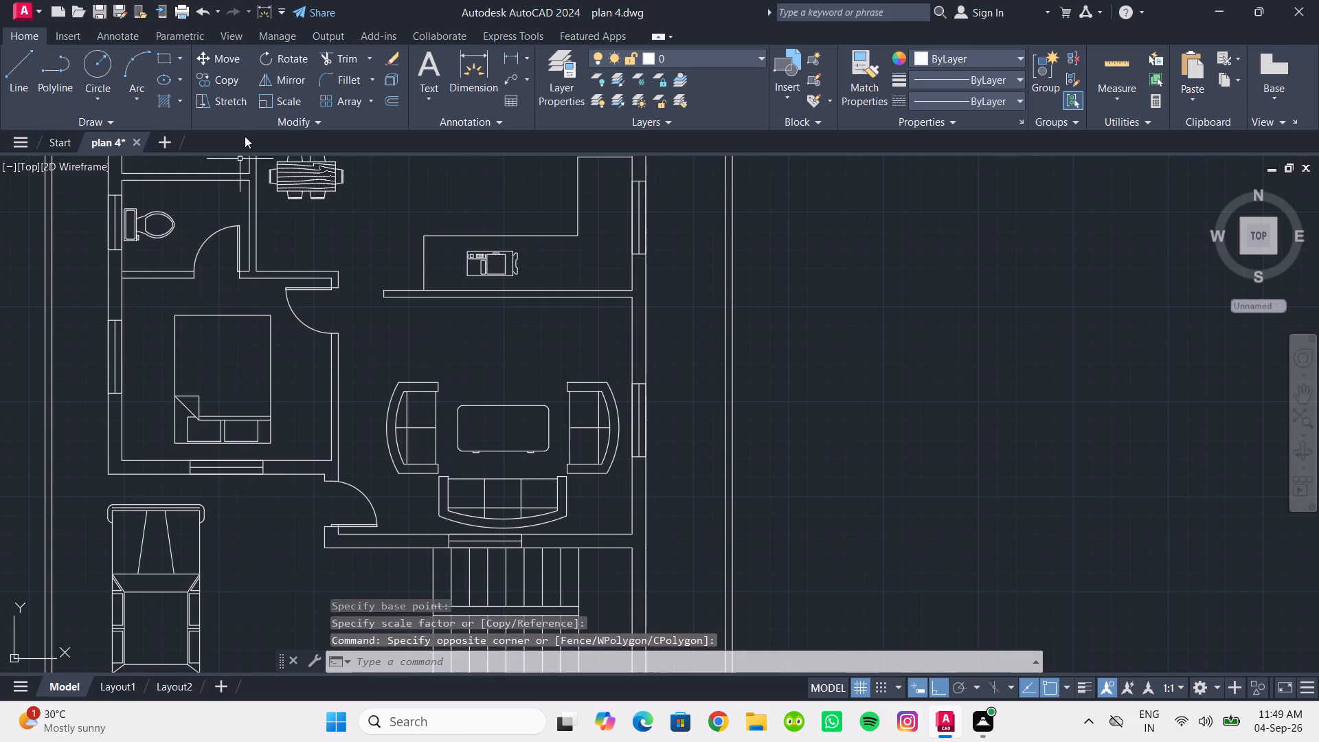
pyautogui.moveTo(289, 395); pyautogui.dragTo(267, 385)
pyautogui.moveTo(239, 368); pyautogui.dragTo(234, 355)
pyautogui.click(221, 58)
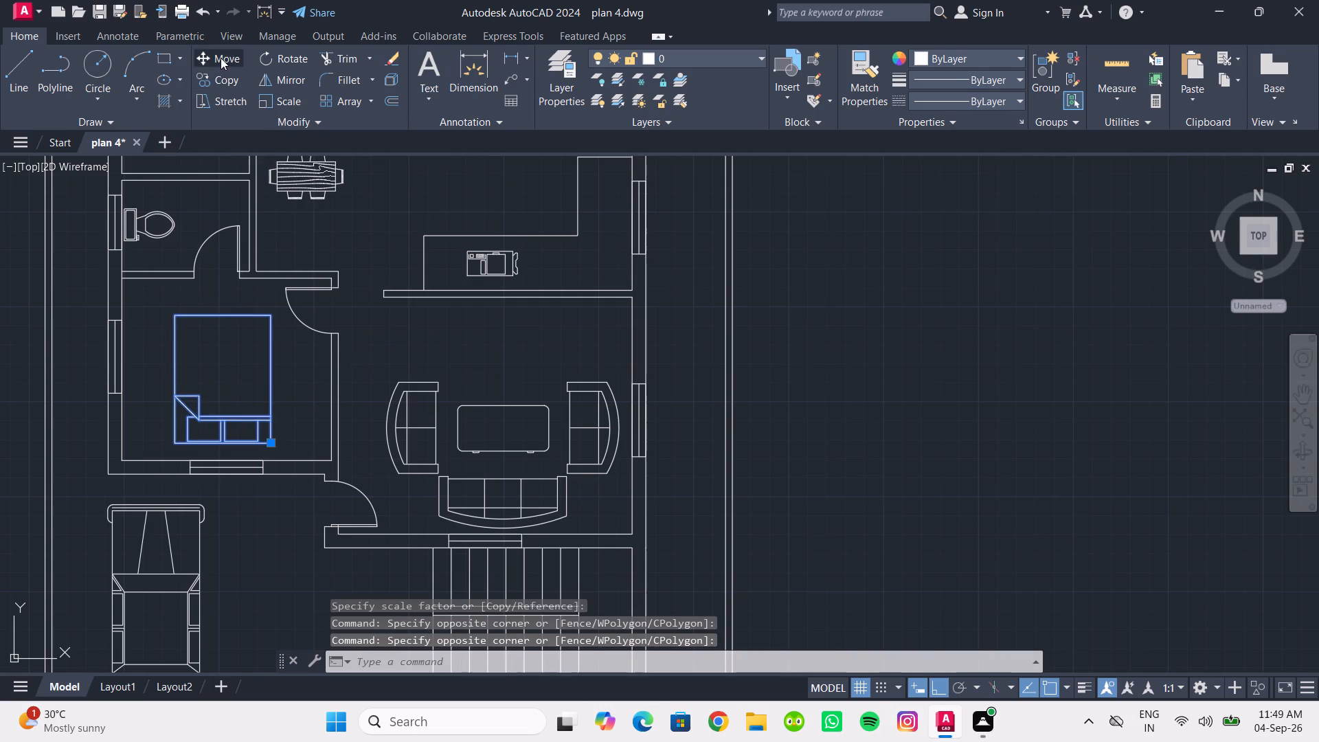
pyautogui.scroll(4, 227, 488)
pyautogui.moveTo(221, 391); pyautogui.dragTo(260, 489, button='middle')
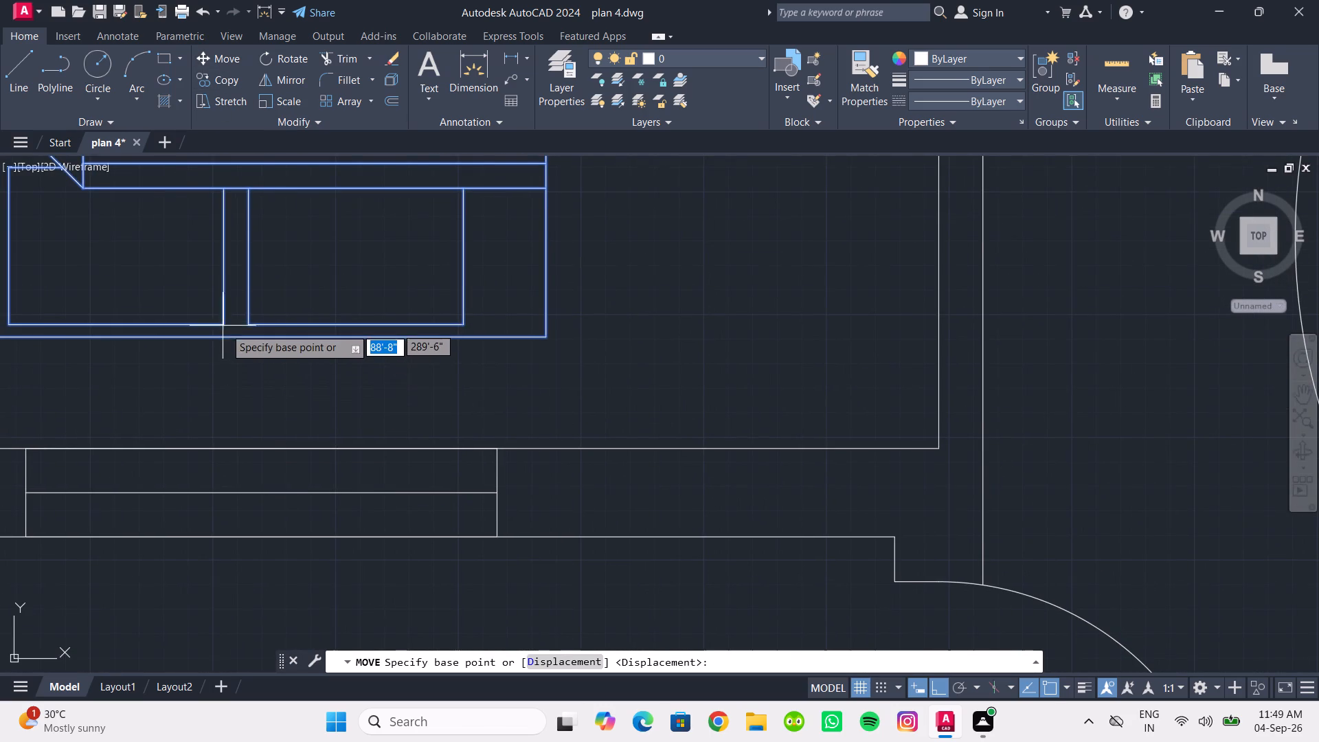
pyautogui.click(232, 335)
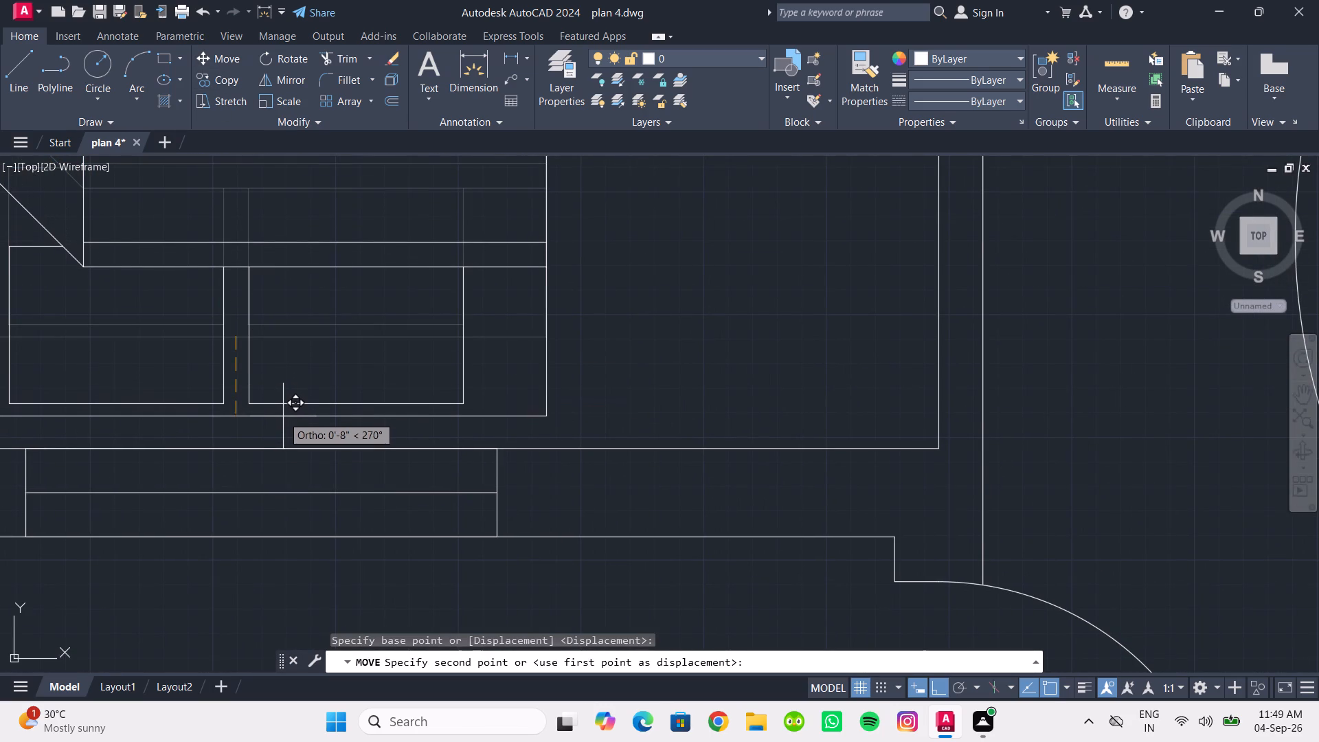
pyautogui.click(283, 422)
# Review the furnished rooms across the plan, from the living area up to the upper bedrooms.
pyautogui.scroll(-2, 269, 385)
pyautogui.moveTo(269, 390); pyautogui.dragTo(321, 494, button='middle')
pyautogui.scroll(-2, 332, 447)
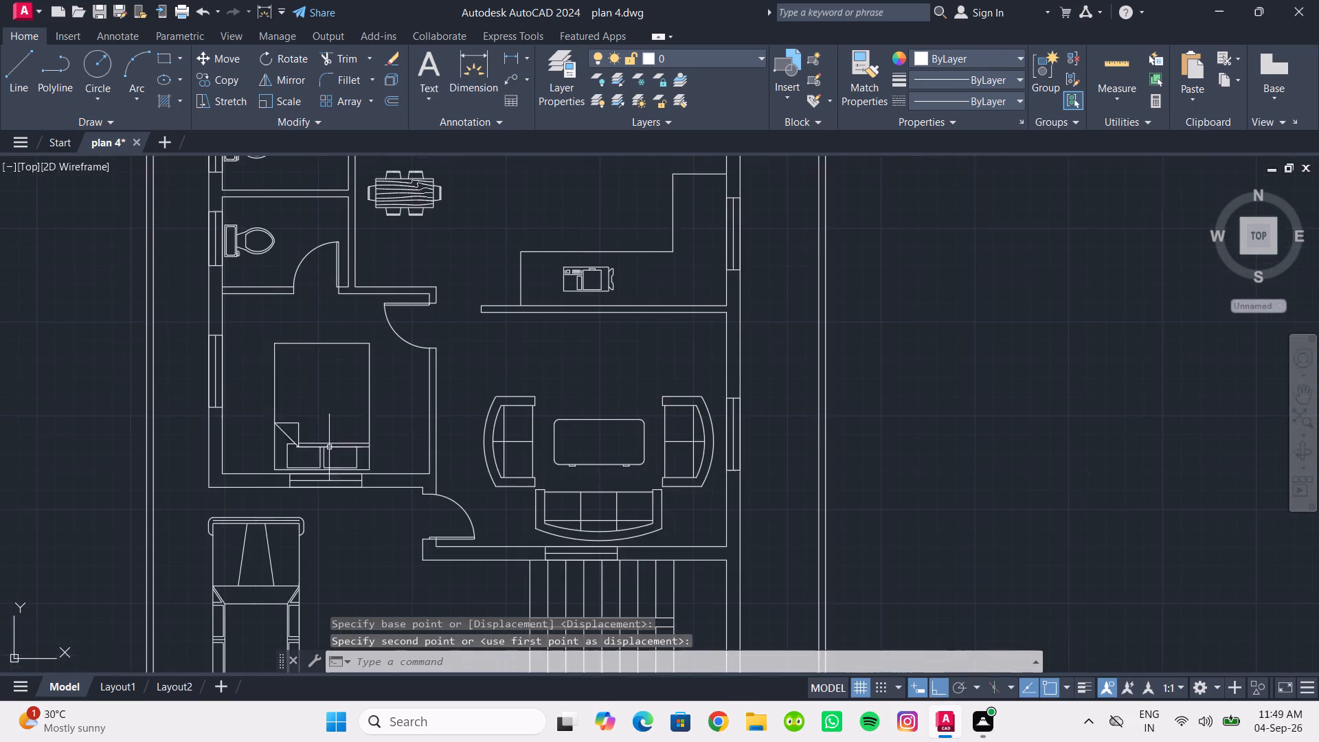
pyautogui.moveTo(328, 447); pyautogui.dragTo(329, 494, button='middle')
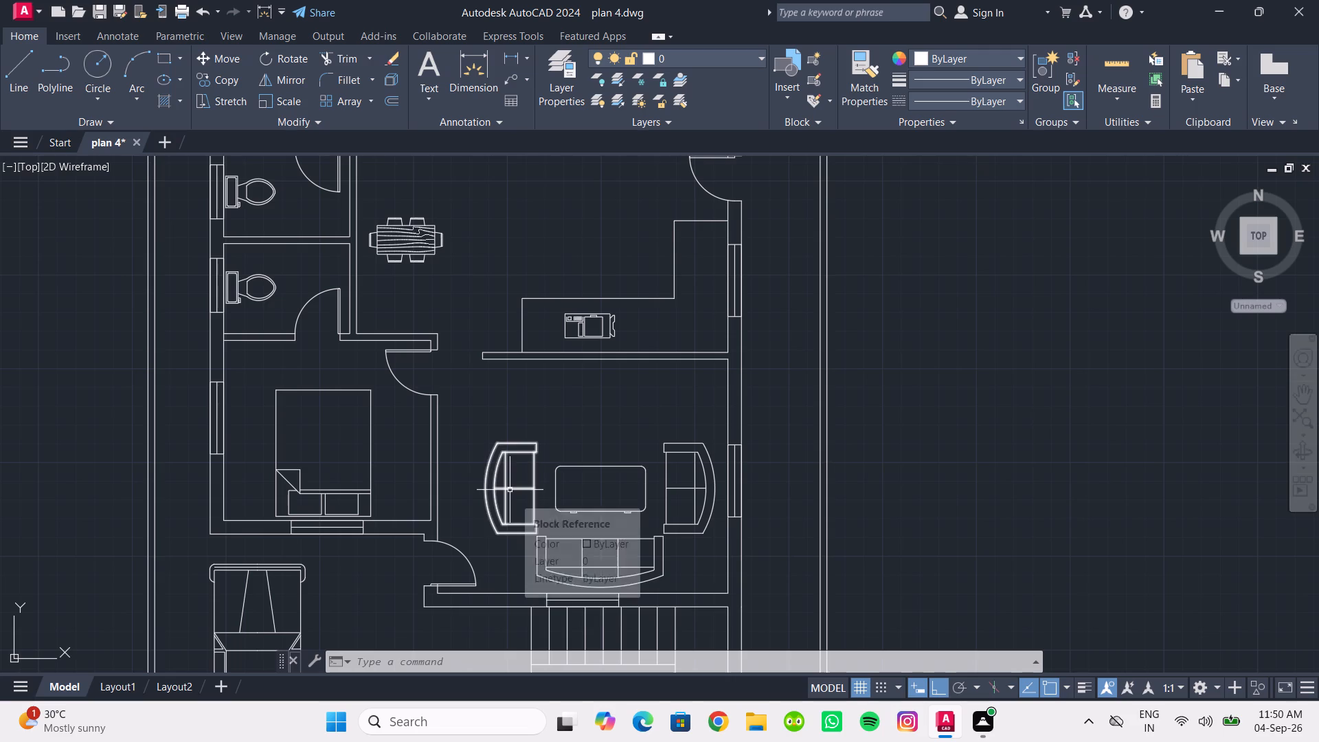
pyautogui.scroll(-1, 488, 455)
pyautogui.moveTo(488, 455); pyautogui.dragTo(463, 403, button='middle')
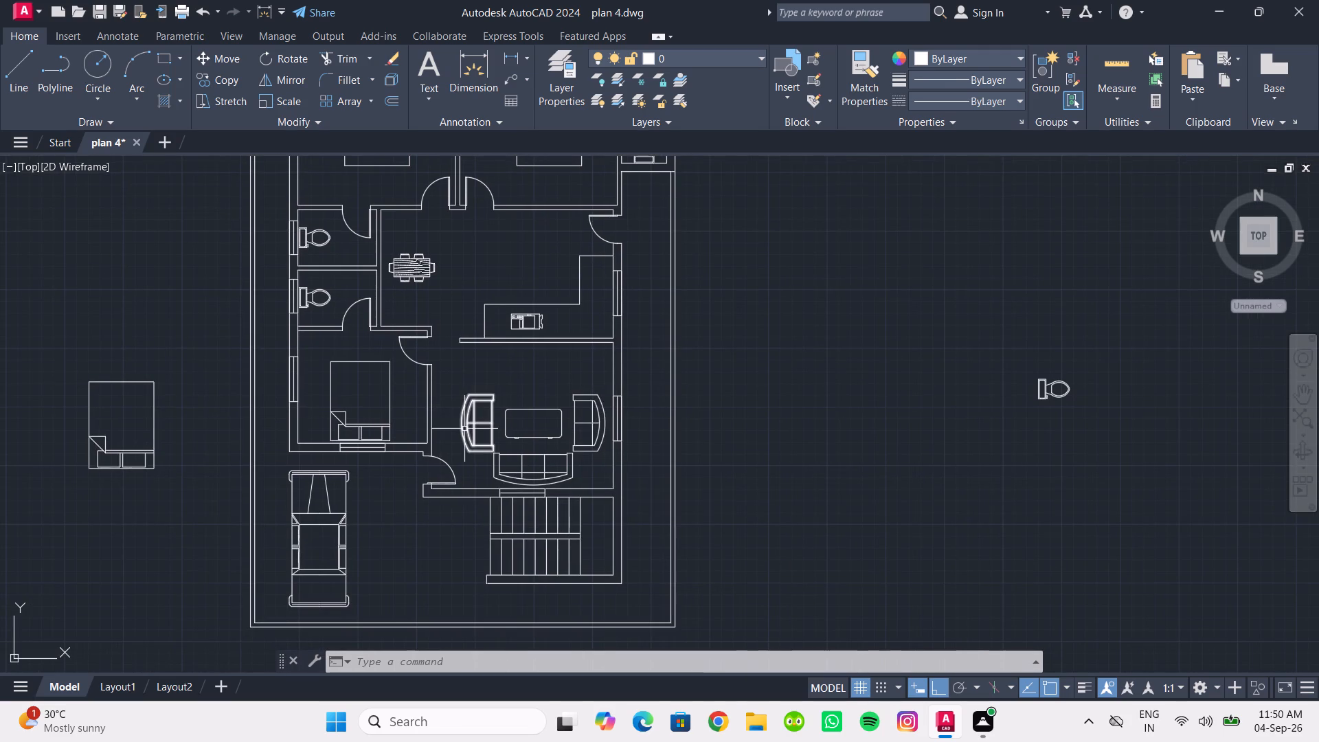
pyautogui.moveTo(464, 431); pyautogui.dragTo(491, 499, button='middle')
pyautogui.moveTo(519, 308); pyautogui.dragTo(490, 405, button='middle')
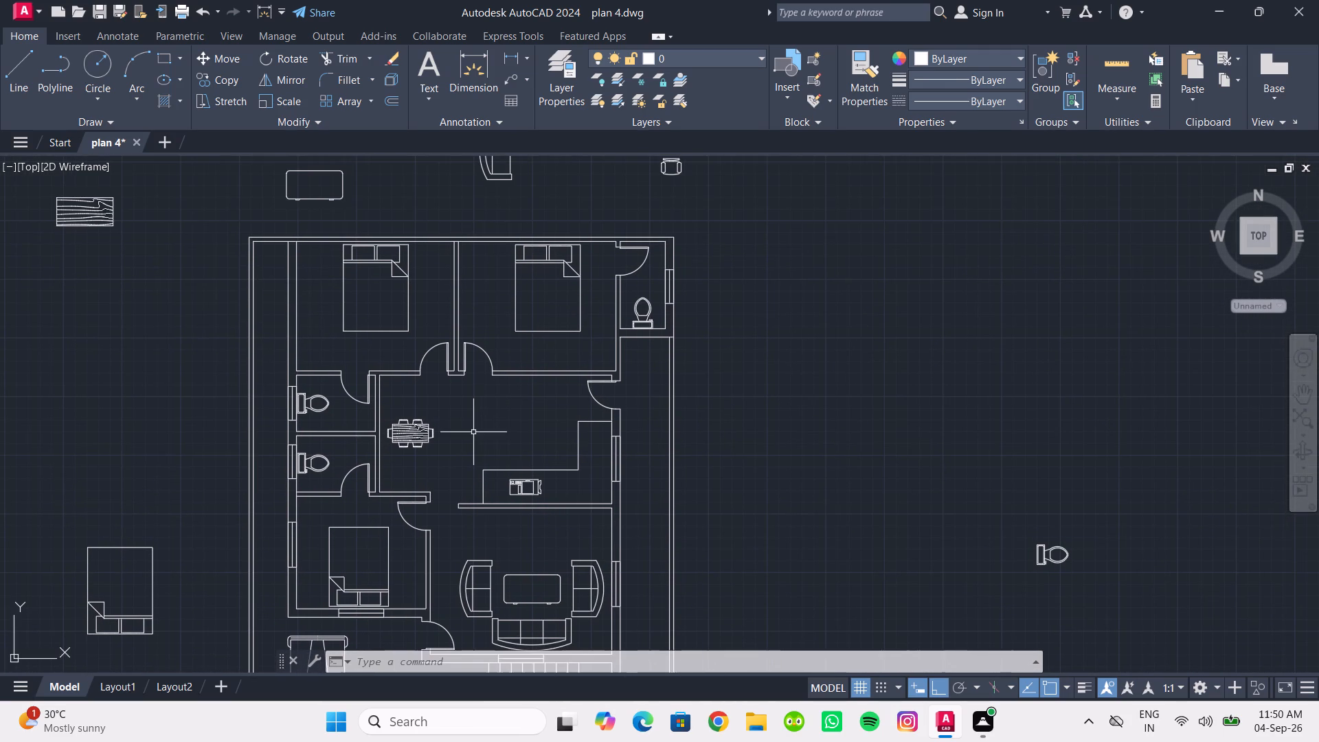
pyautogui.moveTo(504, 466); pyautogui.dragTo(543, 519, button='middle')
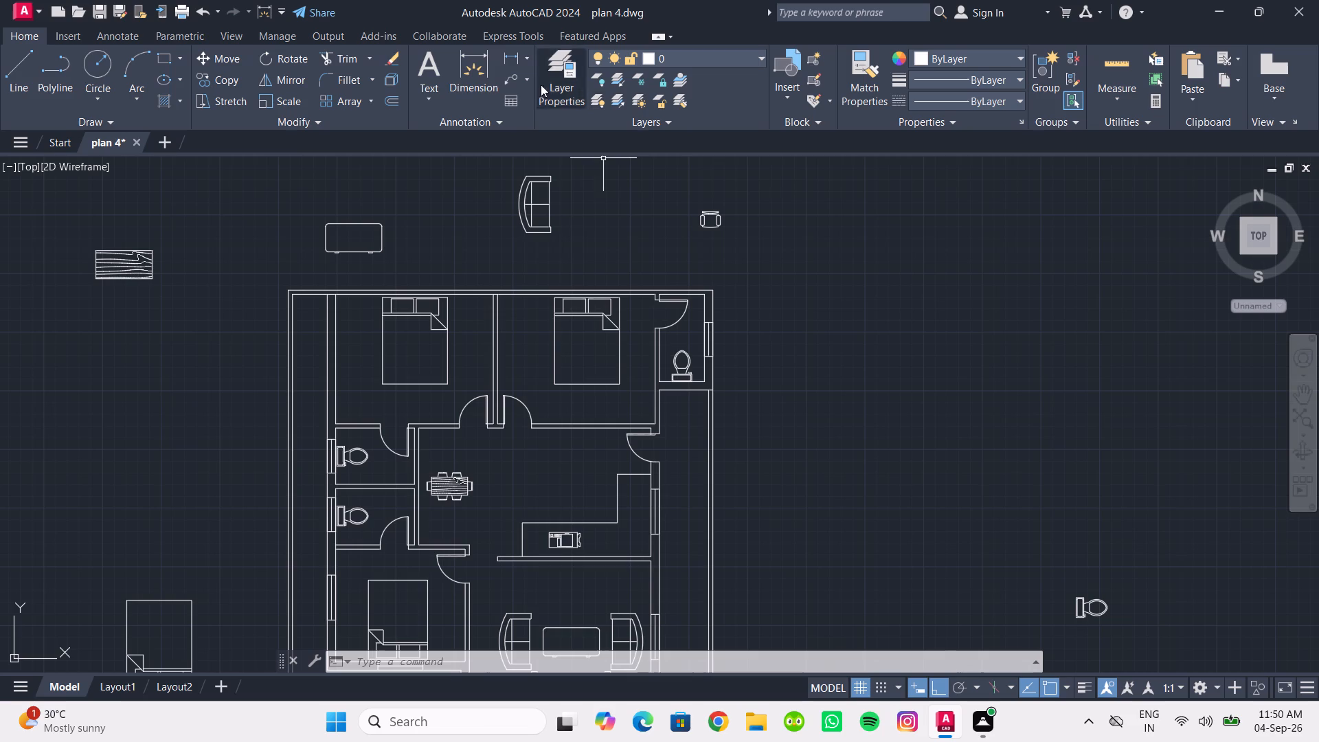
# Add a two-line multiline text label reading "BEDROOM 1" and "14'X11'6"" below the bed in the upper-left bedroom.
pyautogui.click(432, 71)
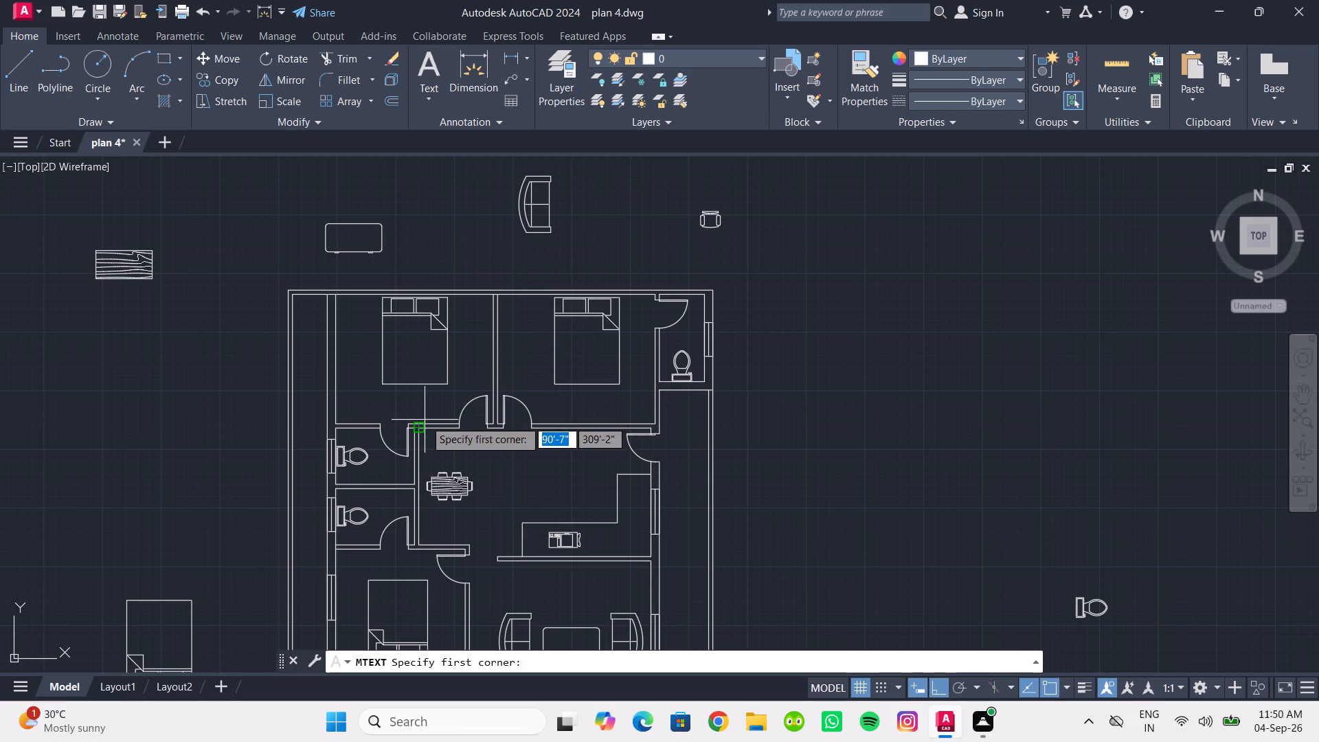
pyautogui.scroll(6, 425, 420)
pyautogui.scroll(-4, 391, 386)
pyautogui.moveTo(394, 383); pyautogui.dragTo(425, 419, button='middle')
pyautogui.click(188, 335)
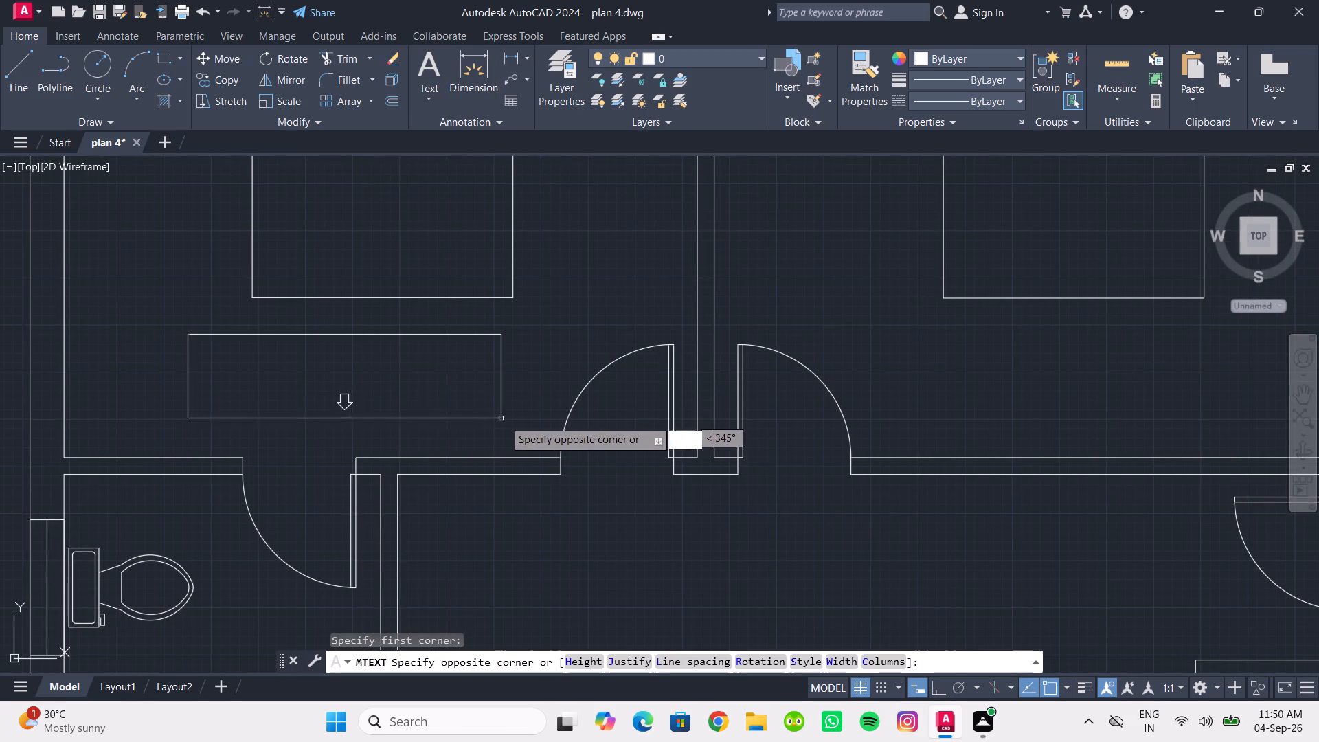
pyautogui.click(540, 425)
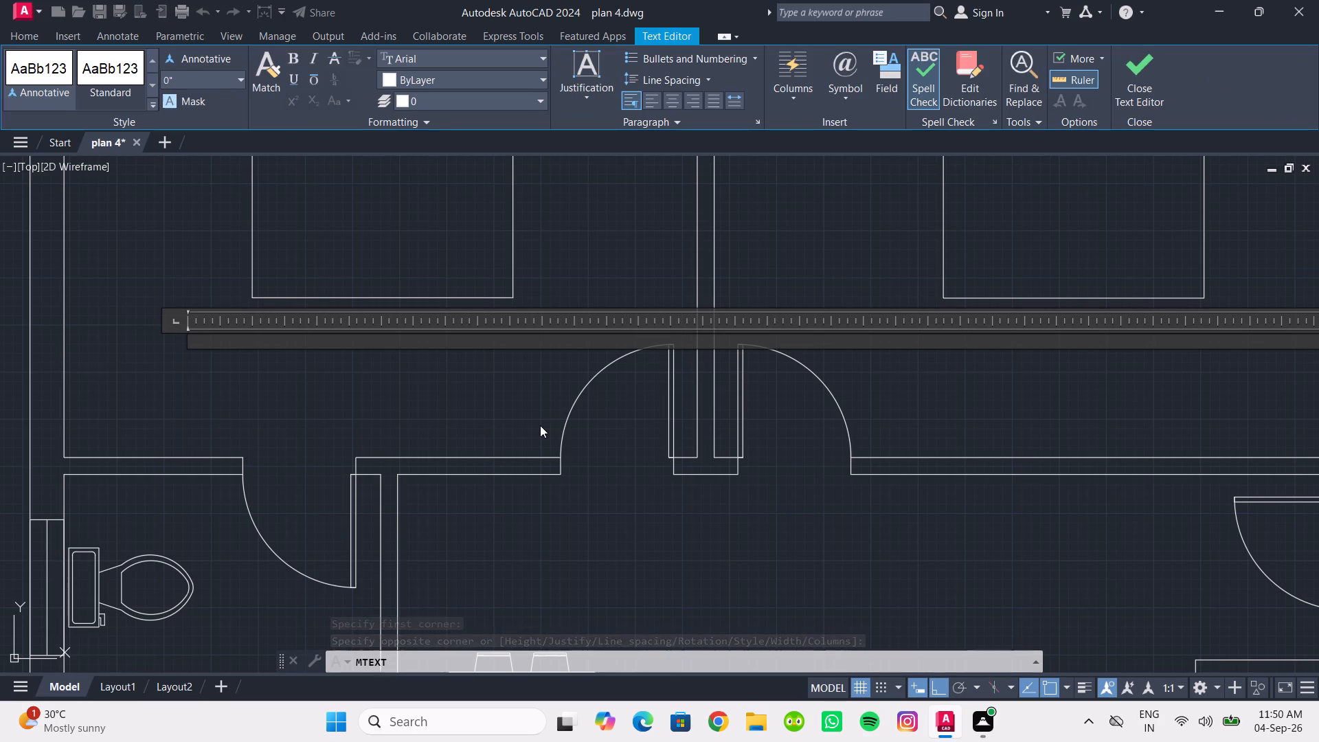
pyautogui.write('BEDRI')
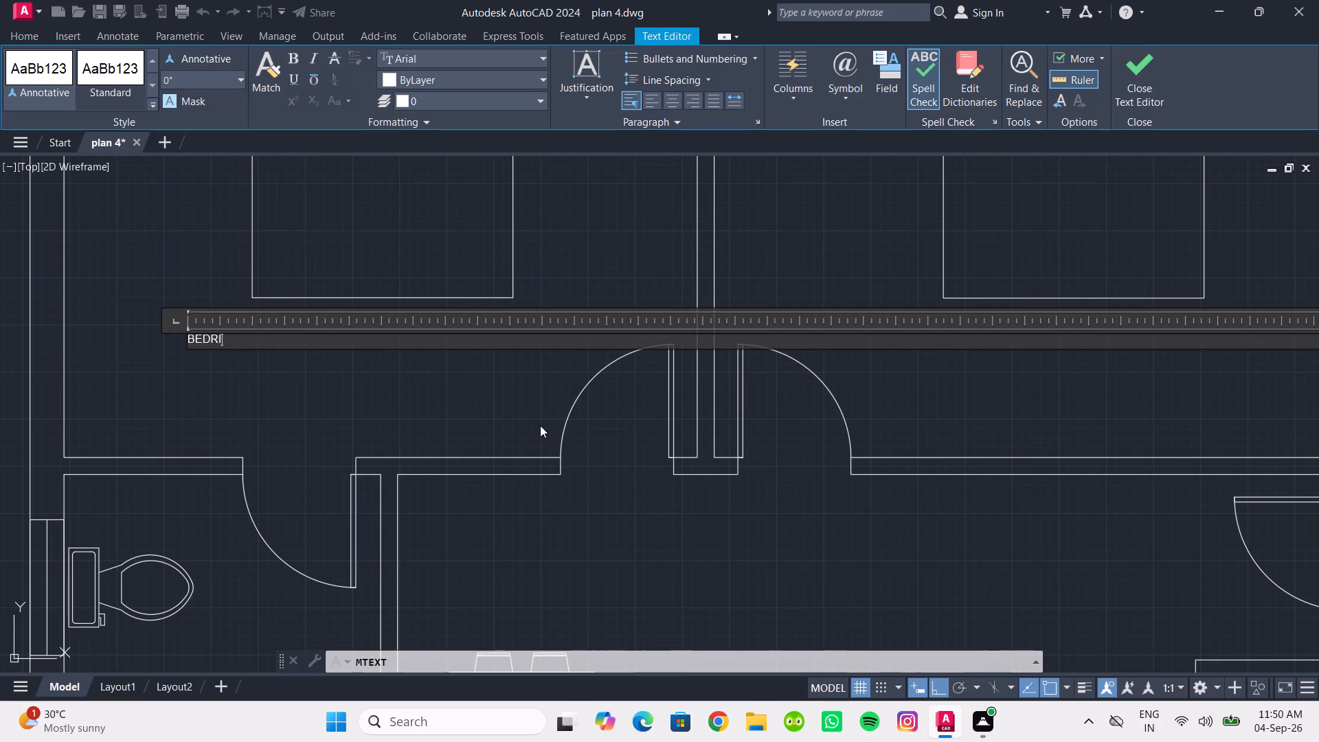
pyautogui.press('BackSpace')
pyautogui.write('OON')
pyautogui.press('BackSpace')
pyautogui.write('M1')
pyautogui.press('space')
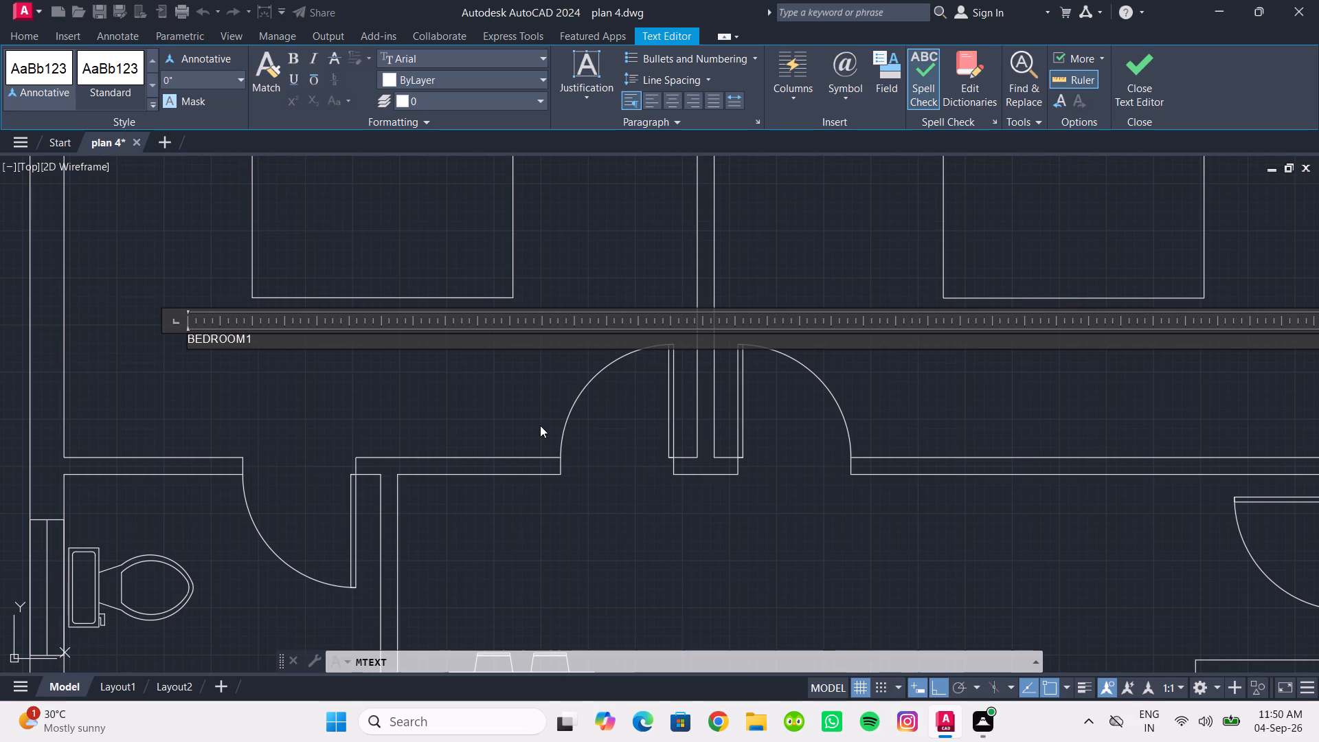
pyautogui.press('BackSpace')
pyautogui.press('BackSpace')
pyautogui.press('space')
pyautogui.write('1')
pyautogui.press('Return')
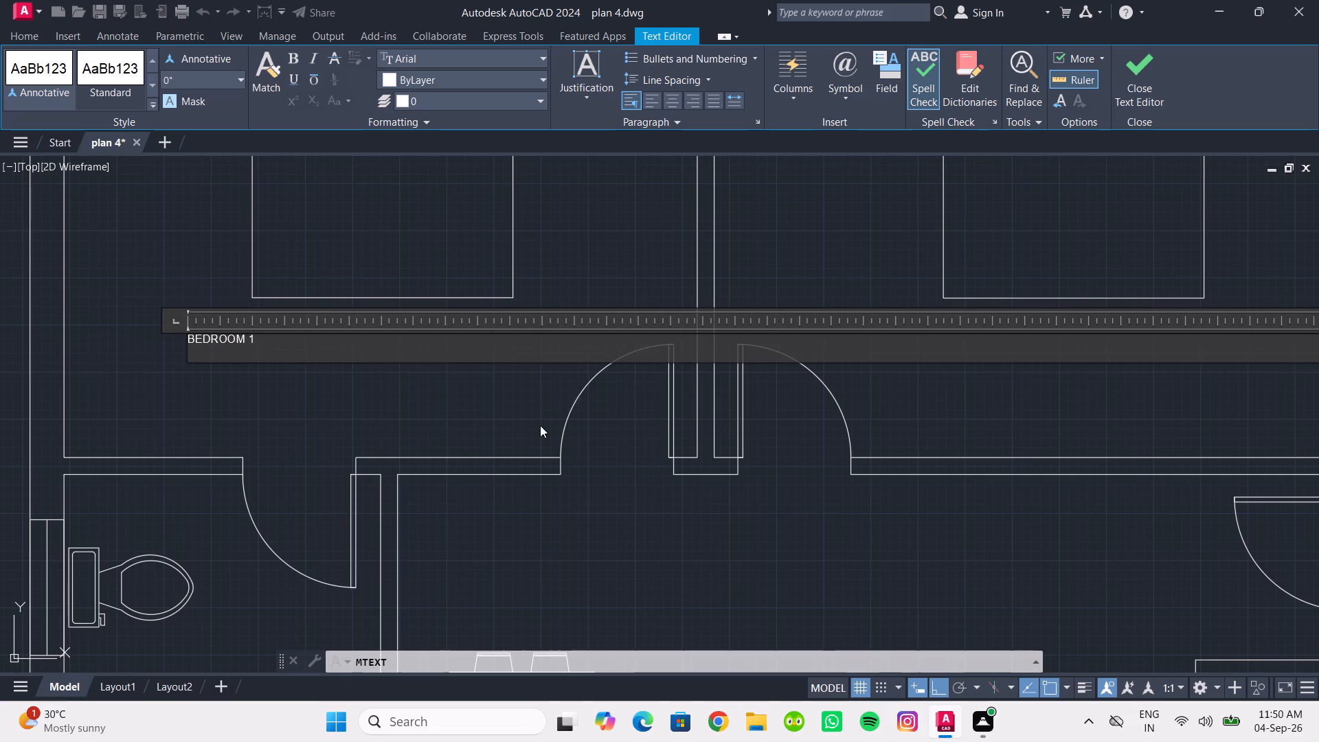
pyautogui.write("14'X")
pyautogui.write("11'")
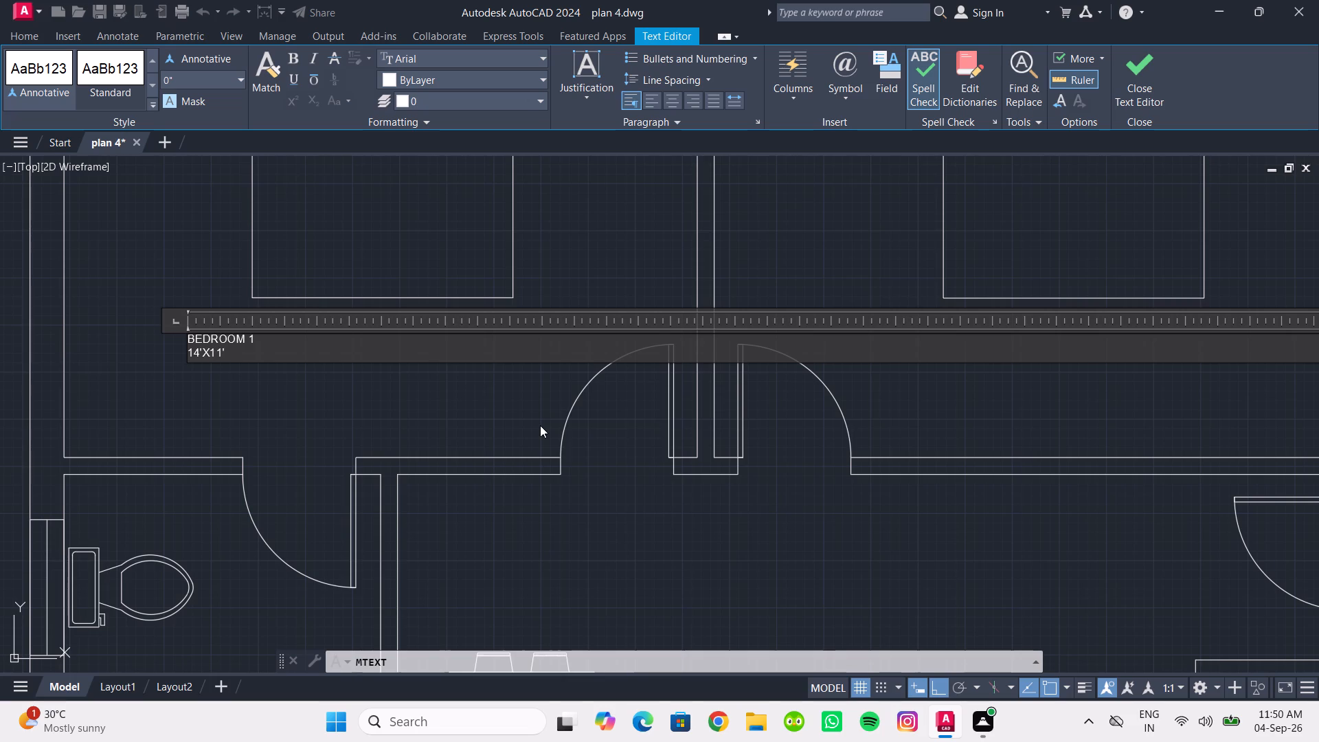
pyautogui.write('6"')
# Set the height of both lines of the bedroom label to 6" and finish the text.
pyautogui.moveTo(249, 354); pyautogui.dragTo(180, 337)
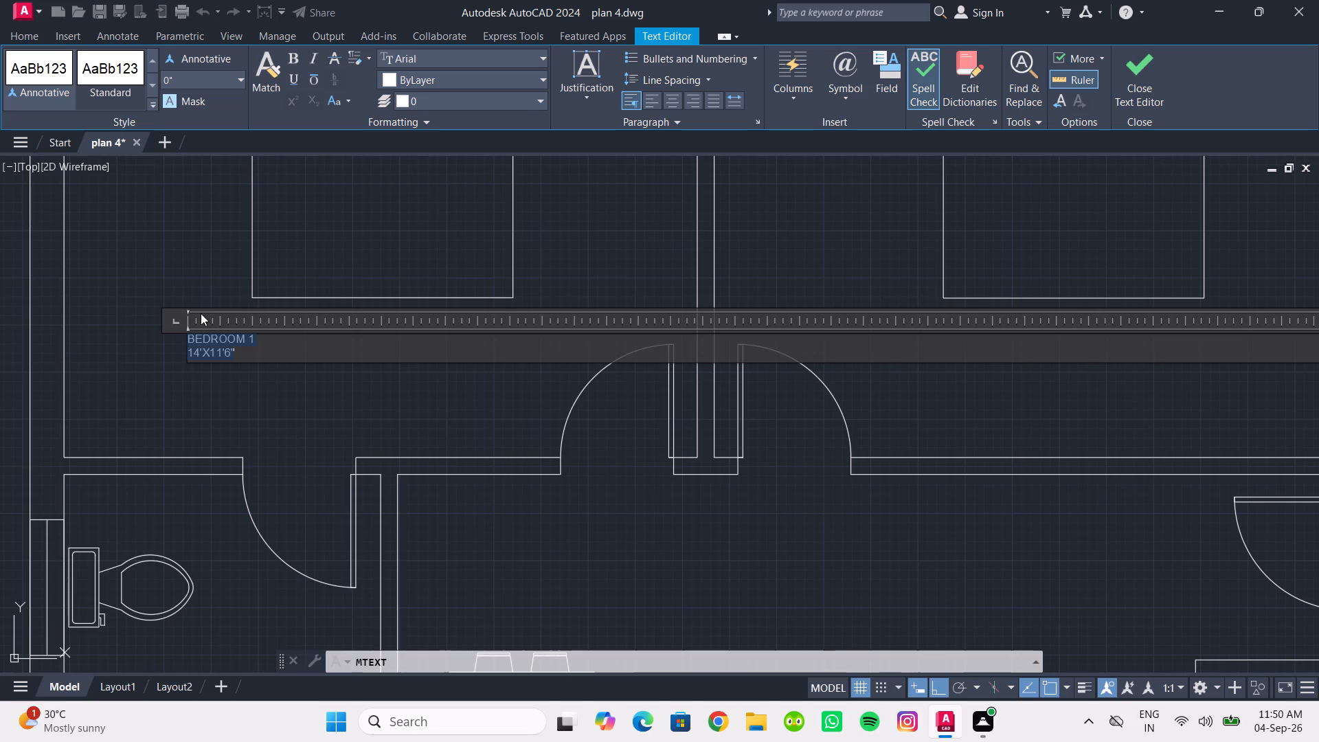
pyautogui.click(196, 67)
pyautogui.click(192, 85)
pyautogui.click(201, 59)
pyautogui.click(195, 87)
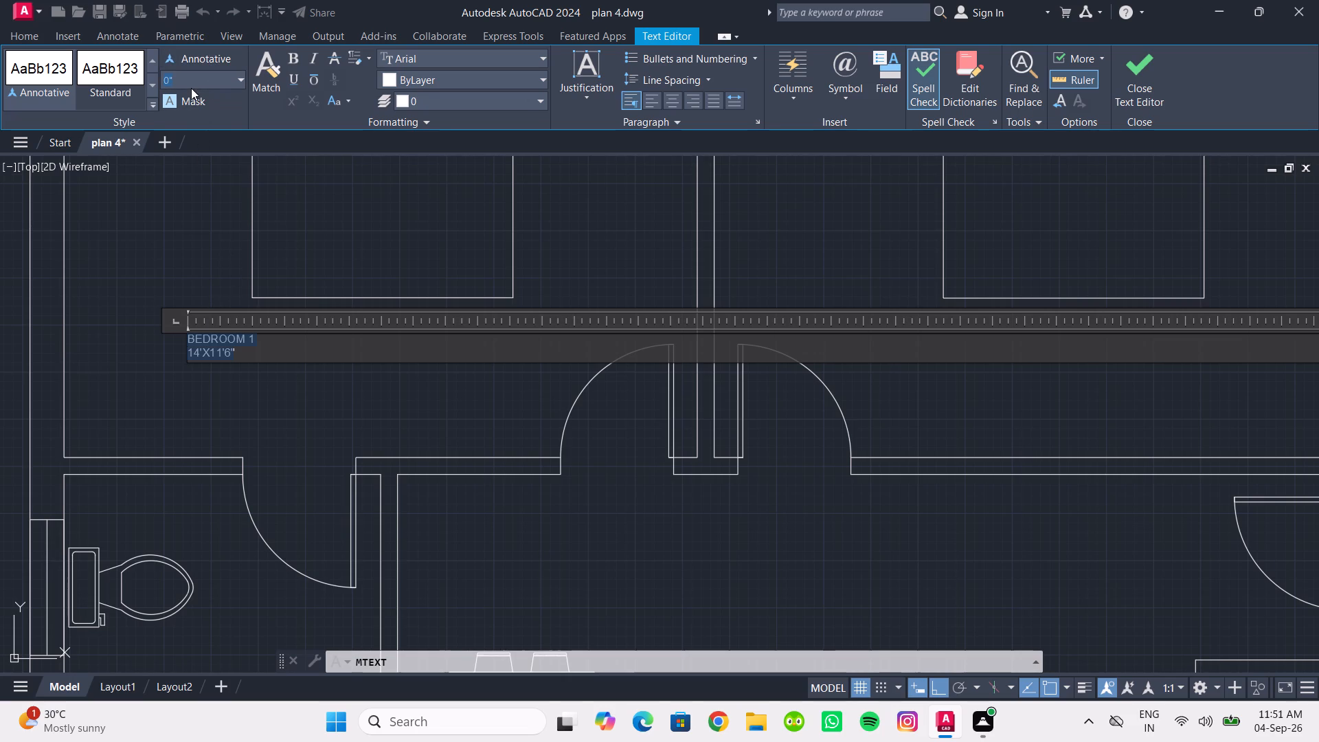
pyautogui.press('6')
pyautogui.hotkey('shift', '"')
pyautogui.press('Return')
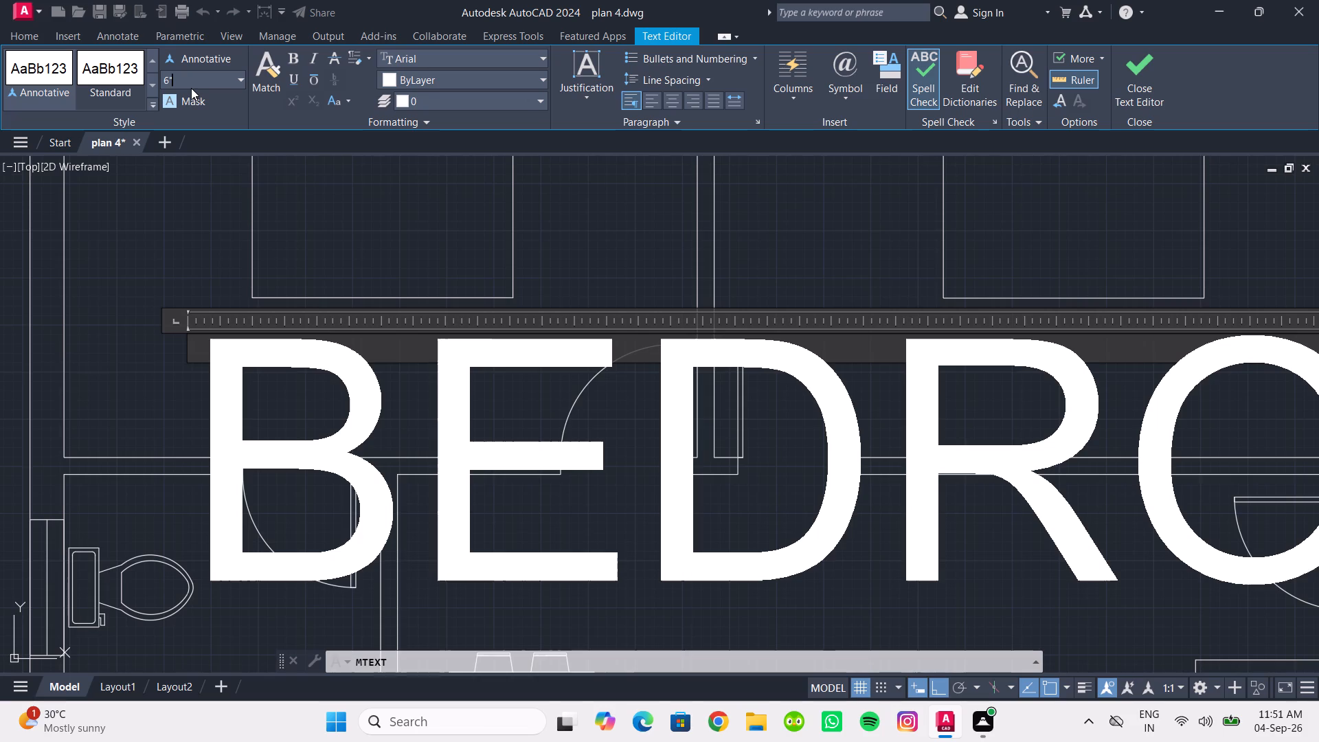
pyautogui.click(177, 216)
# Edit the label's first line to read "BED ROOM 1", with a space between the two words.
pyautogui.scroll(-3, 225, 284)
pyautogui.moveTo(241, 319); pyautogui.dragTo(264, 366, button='middle')
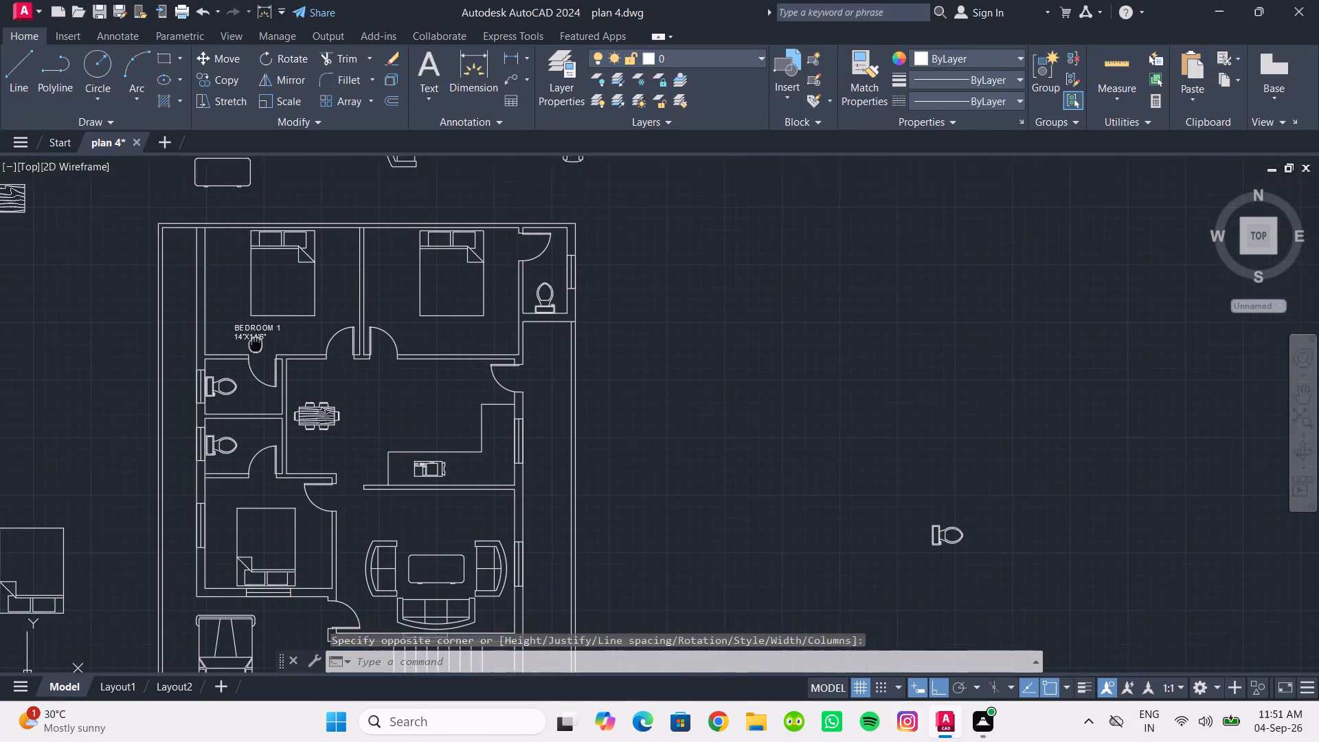
pyautogui.moveTo(264, 366); pyautogui.dragTo(266, 372, button='middle')
pyautogui.scroll(4, 266, 374)
pyautogui.click(216, 282)
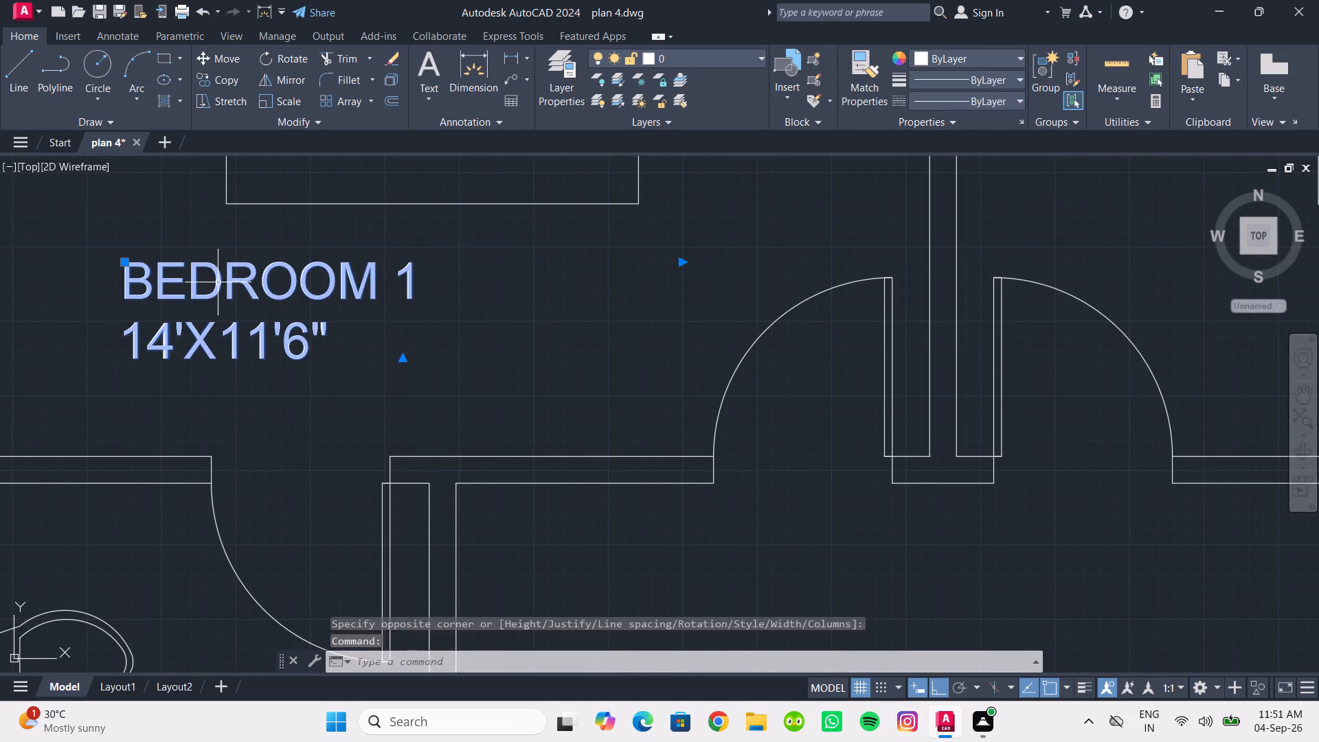
pyautogui.doubleClick(218, 282)
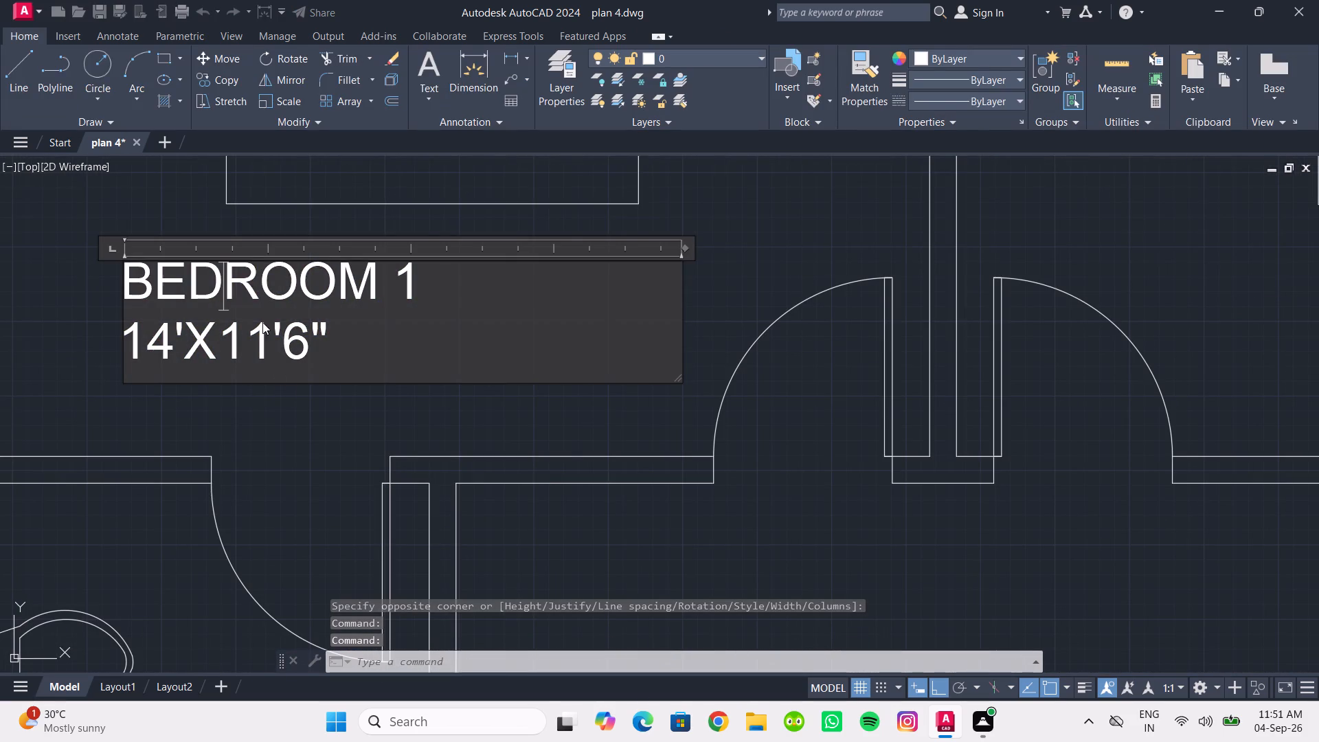
pyautogui.press('space')
pyautogui.moveTo(236, 414); pyautogui.dragTo(234, 407)
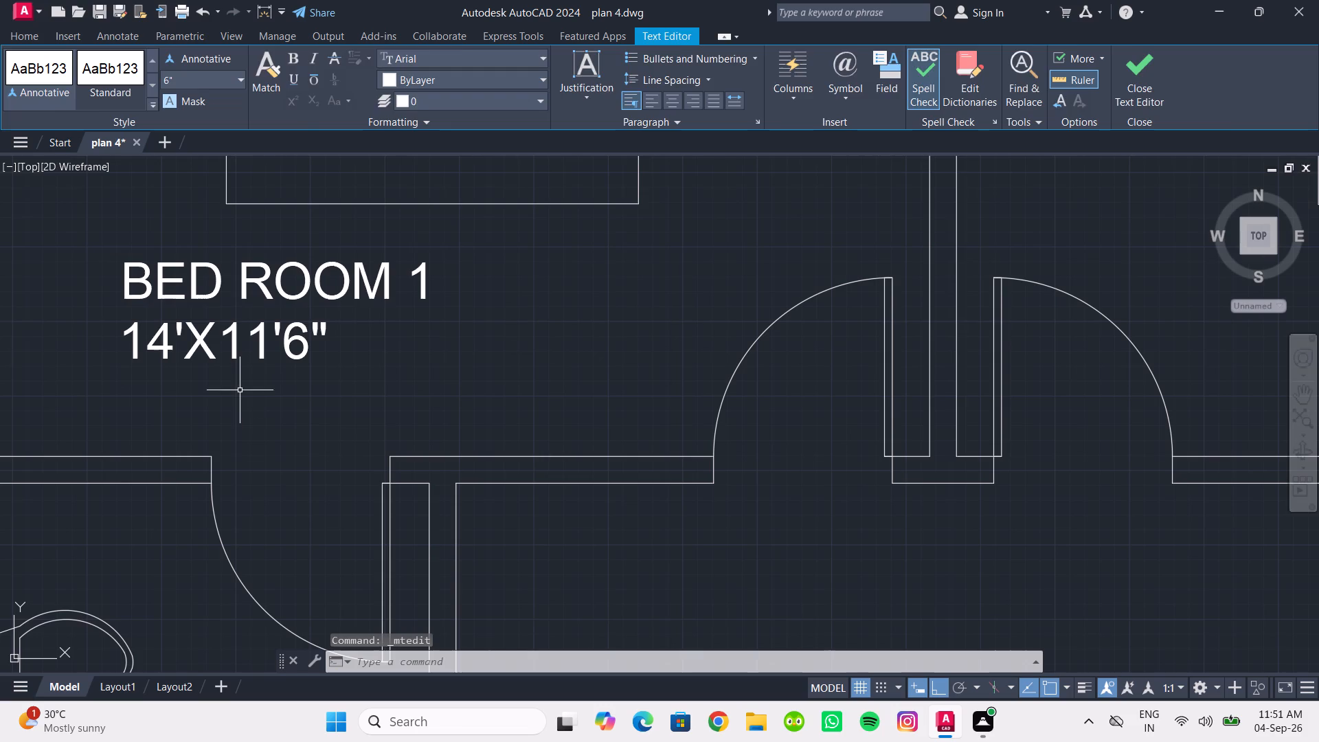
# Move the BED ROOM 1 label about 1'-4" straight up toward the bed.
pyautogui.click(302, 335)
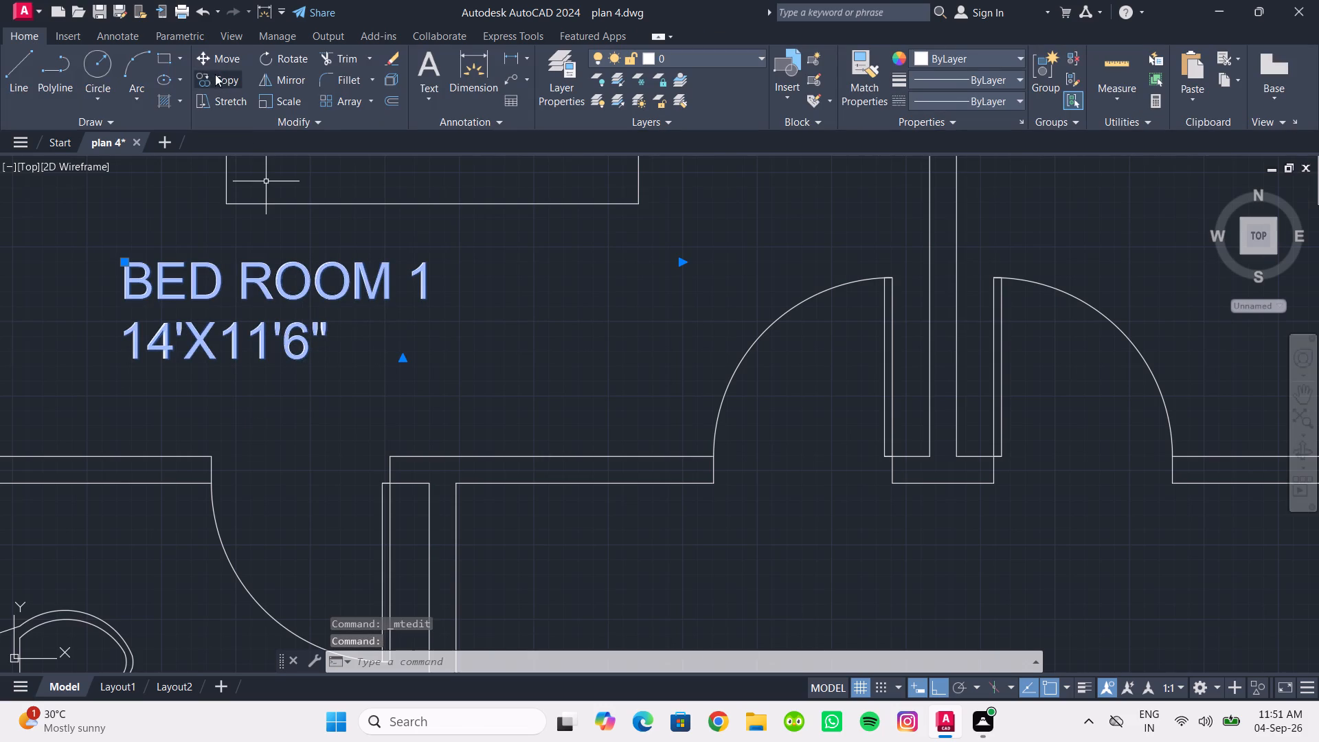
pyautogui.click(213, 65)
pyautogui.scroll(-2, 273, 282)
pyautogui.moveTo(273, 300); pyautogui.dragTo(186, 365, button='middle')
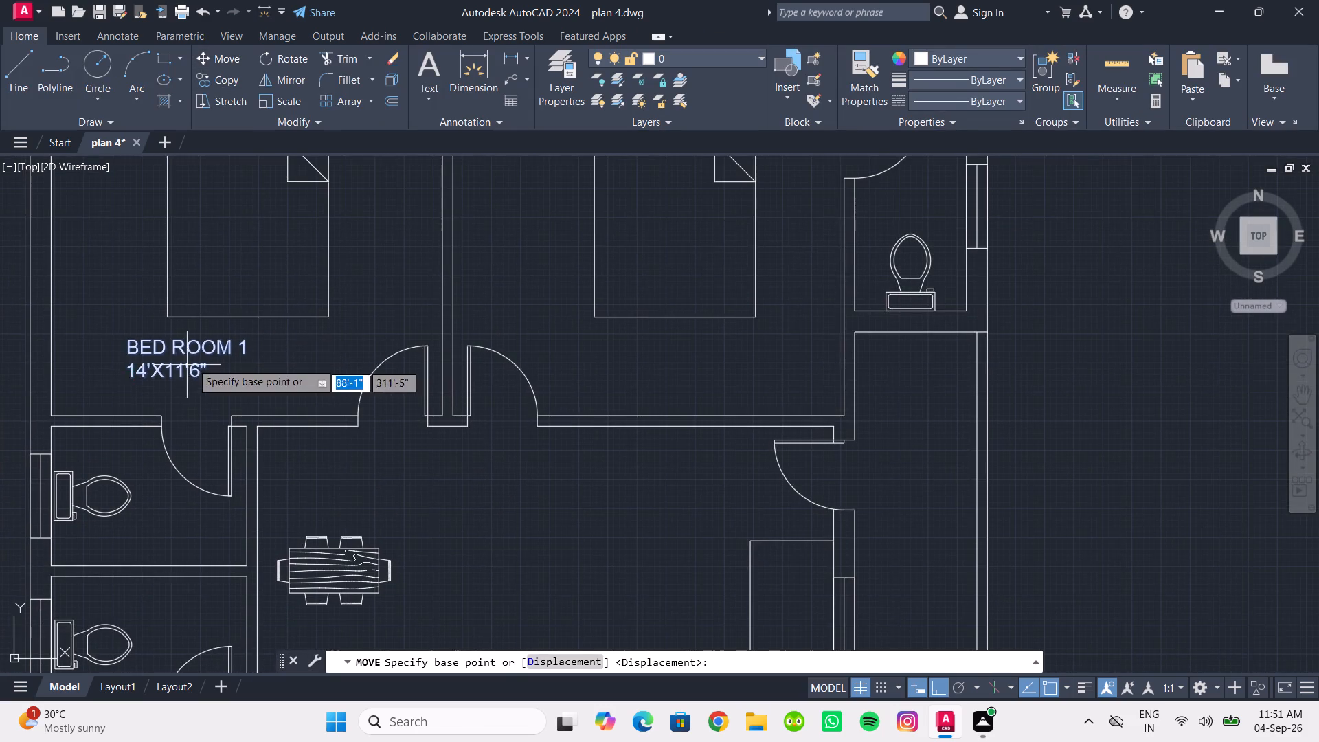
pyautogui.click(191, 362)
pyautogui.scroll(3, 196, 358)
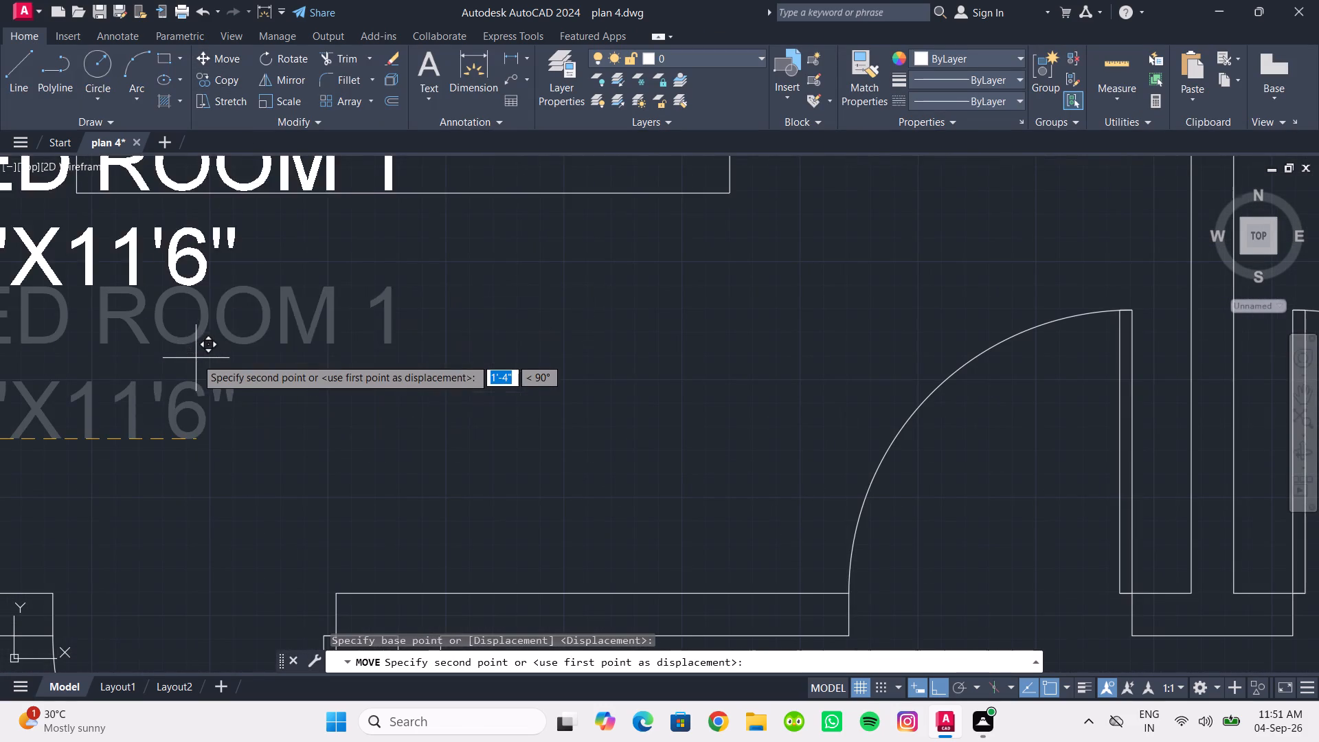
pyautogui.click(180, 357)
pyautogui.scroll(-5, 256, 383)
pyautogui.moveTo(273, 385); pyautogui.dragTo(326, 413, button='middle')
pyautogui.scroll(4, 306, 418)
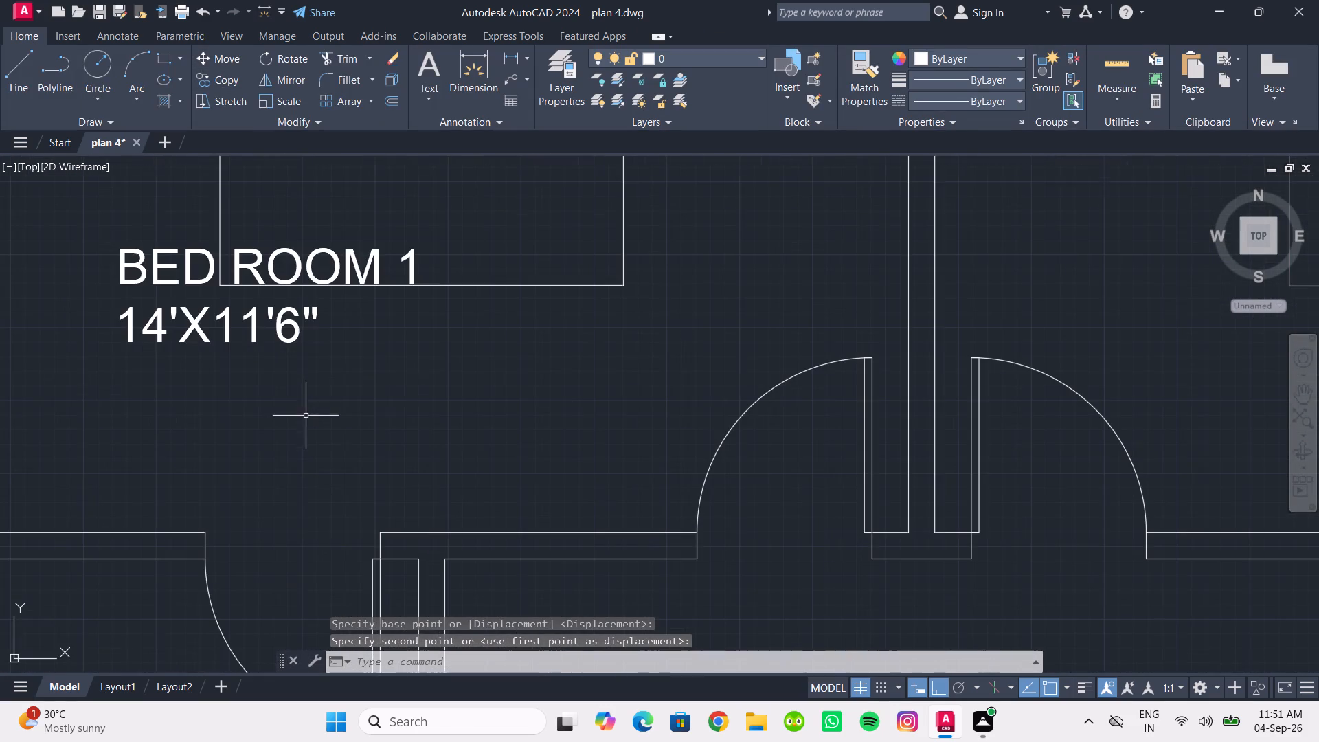
# Move the BED ROOM 1 label about 2'-9" diagonally down and to the right, so it sits just below the bed.
pyautogui.moveTo(300, 403); pyautogui.dragTo(265, 370)
pyautogui.click(185, 325)
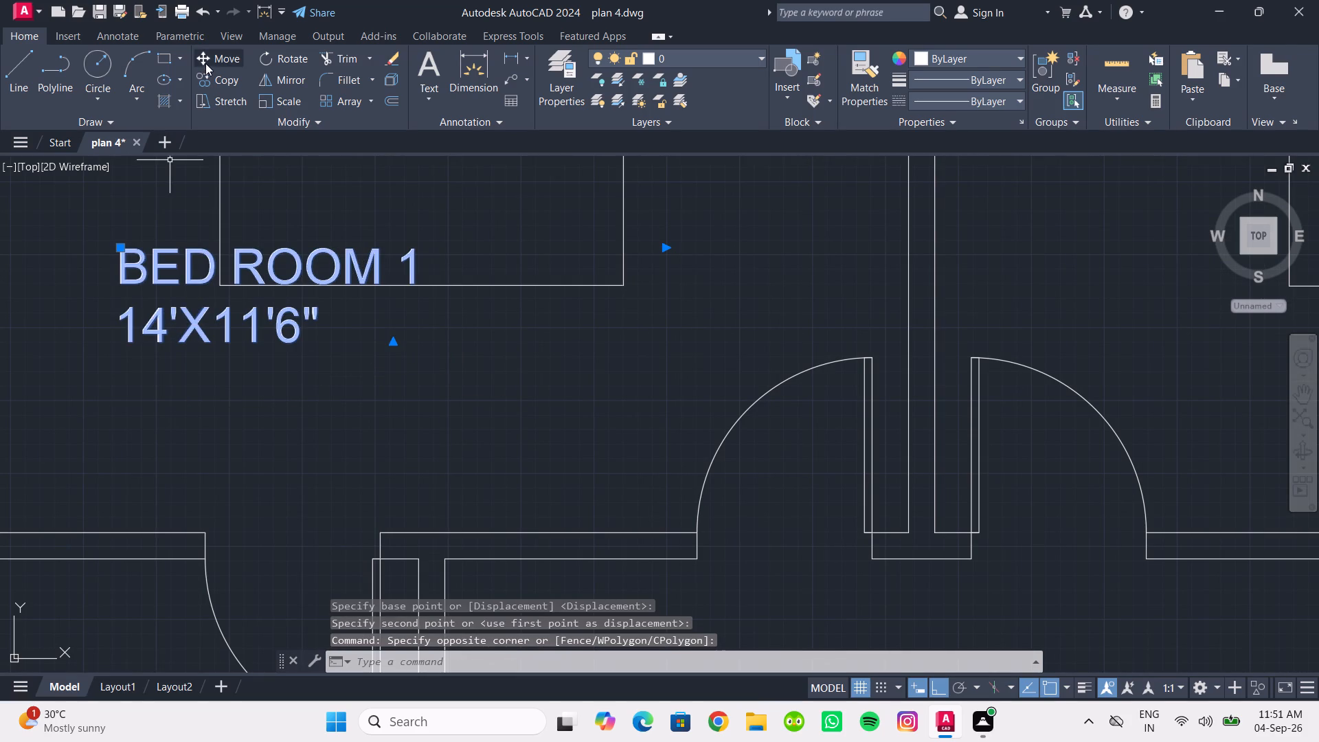
pyautogui.click(205, 63)
pyautogui.click(310, 354)
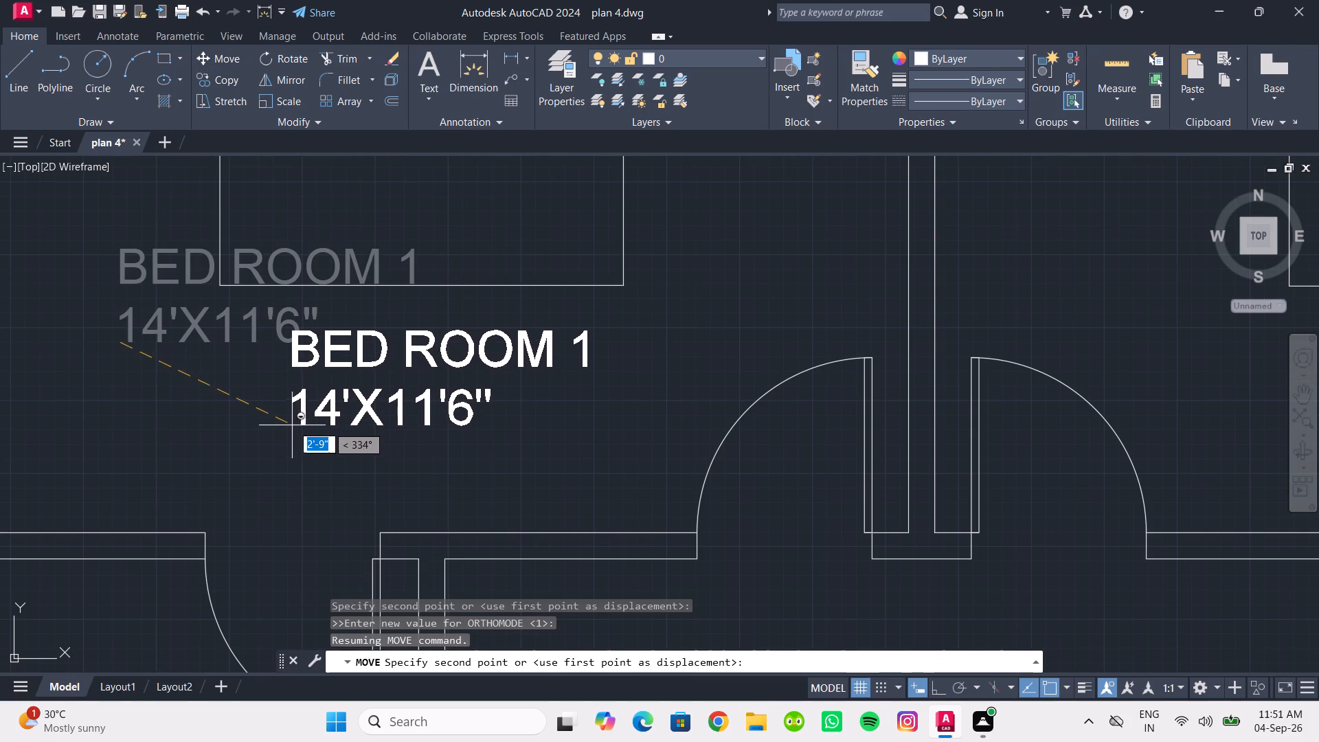
pyautogui.keyDown('shift'); pyautogui.click(292, 425); pyautogui.keyUp('shift')
# Copy the BED ROOM 1 label about 15'-2" horizontally to below the bed in the adjacent upper bedroom.
pyautogui.scroll(-2, 390, 429)
pyautogui.moveTo(387, 430); pyautogui.dragTo(294, 424, button='middle')
pyautogui.scroll(2, 376, 430)
pyautogui.scroll(-2, 344, 440)
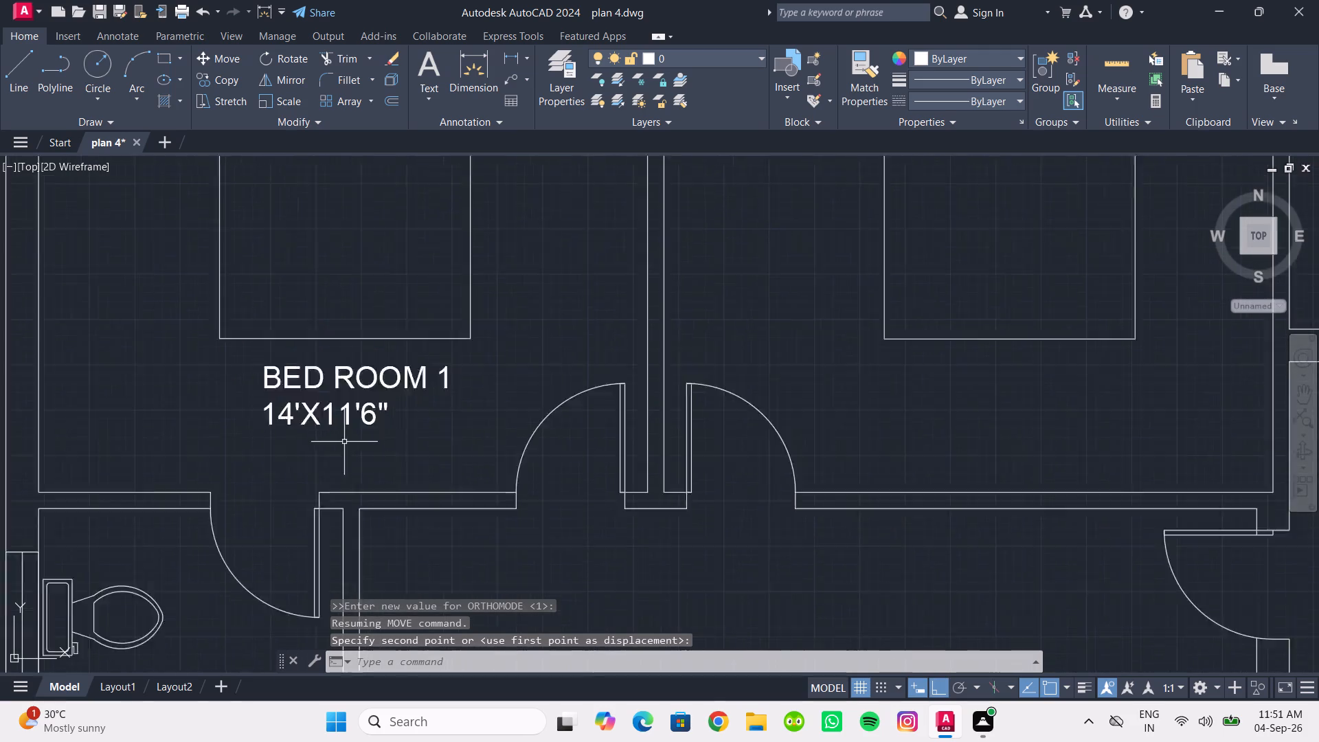
pyautogui.scroll(-1, 344, 444)
pyautogui.click(348, 447)
pyautogui.click(304, 428)
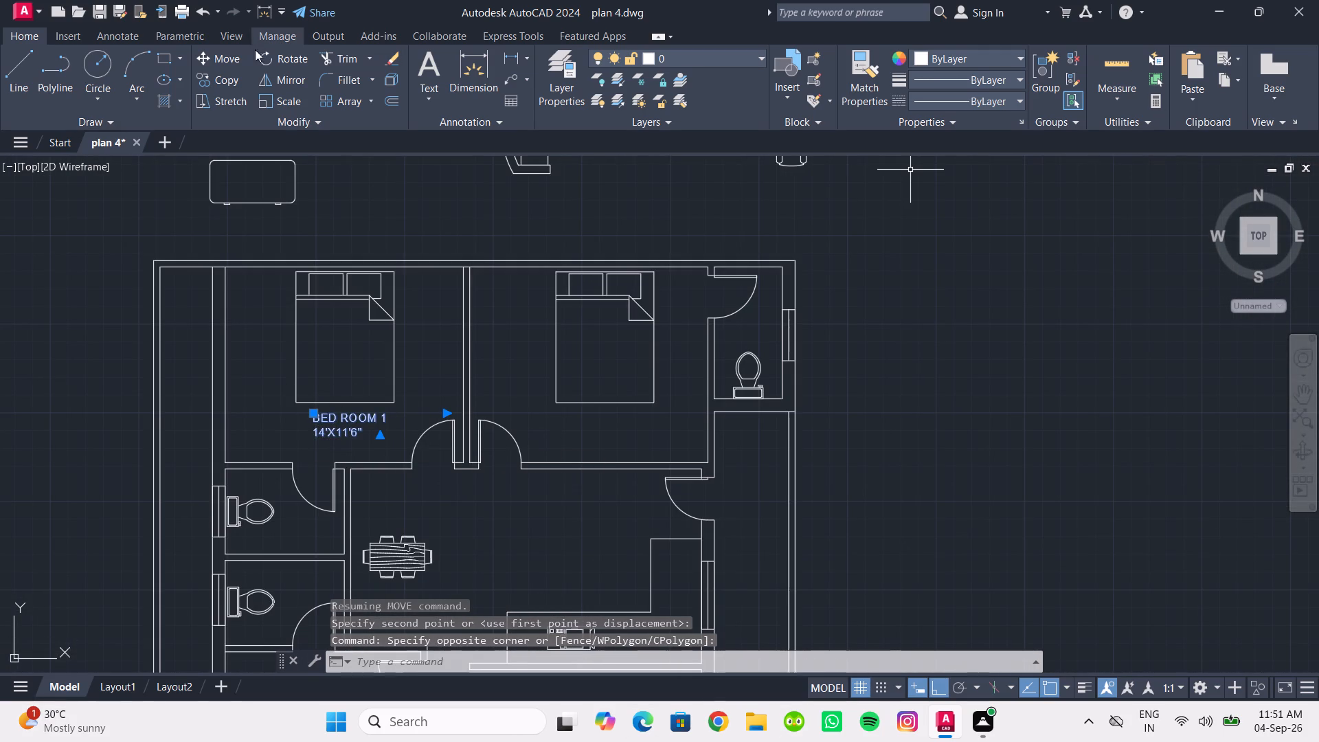
pyautogui.click(229, 74)
pyautogui.click(330, 436)
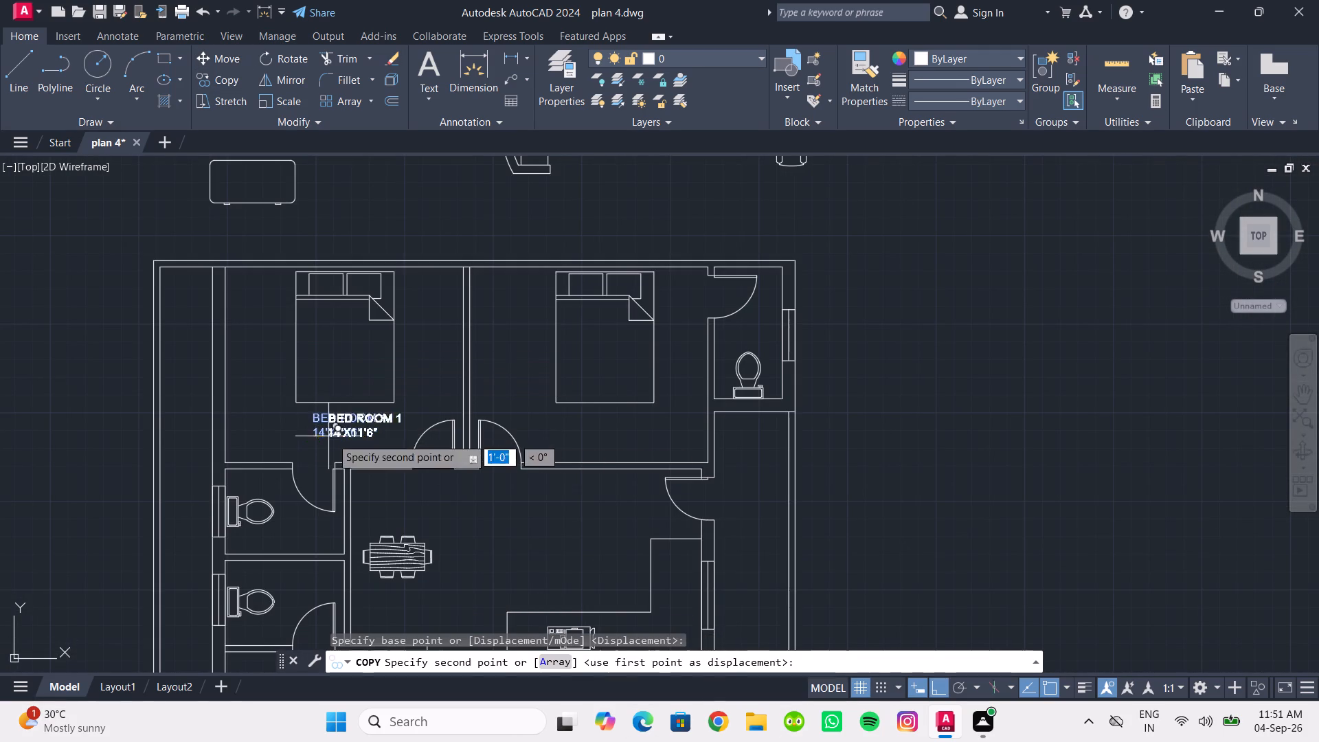
pyautogui.scroll(2, 580, 434)
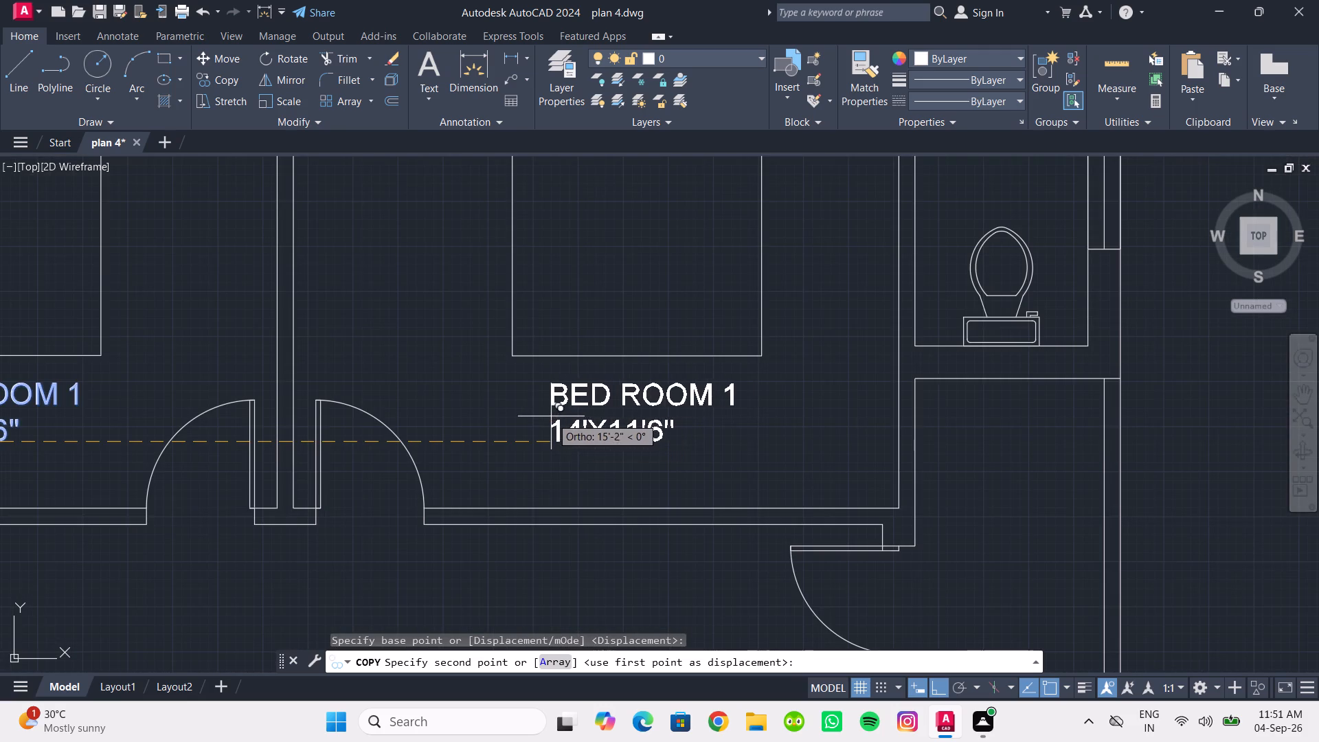
pyautogui.click(551, 416)
# Place another copy of the BED ROOM 1 label above the WC in the small toilet beside the second upper bedroom.
pyautogui.scroll(-2, 642, 419)
pyautogui.moveTo(642, 419); pyautogui.dragTo(497, 502, button='middle')
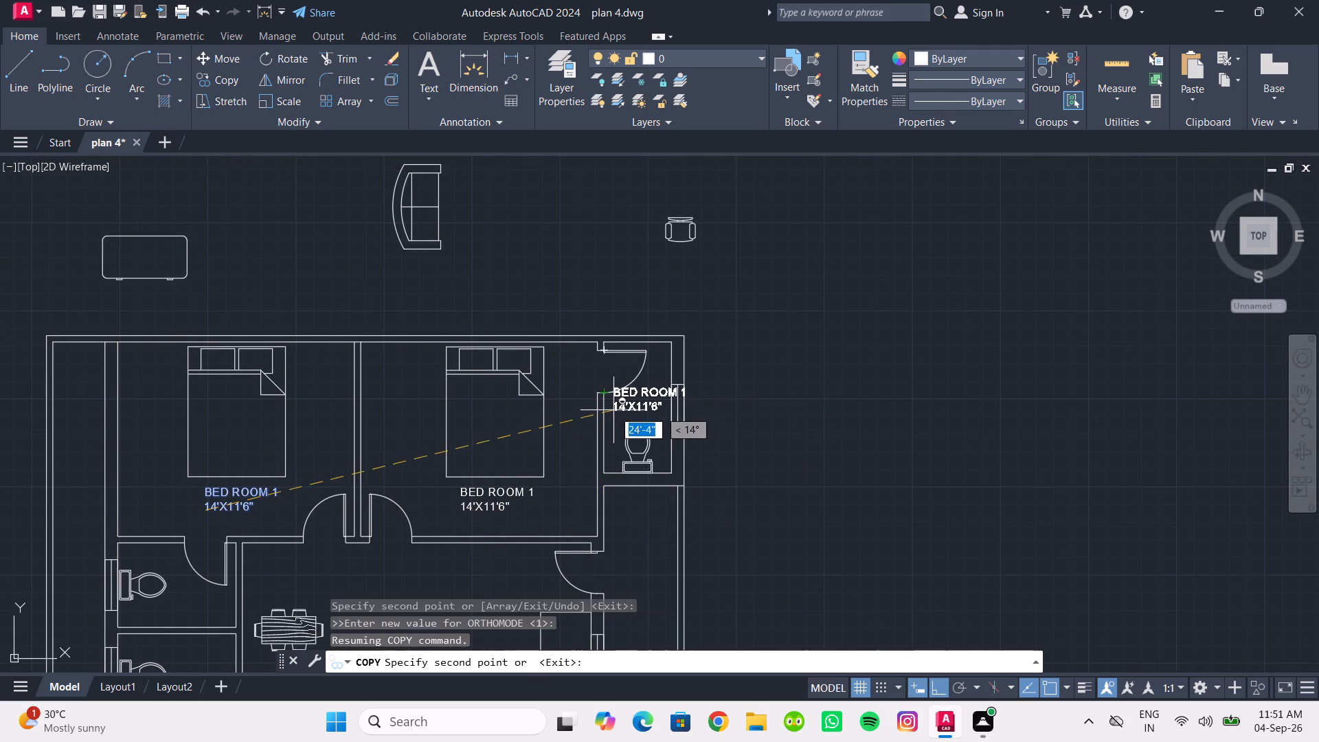
pyautogui.keyDown('shift'); pyautogui.scroll(3, 611, 418); pyautogui.keyUp('shift')
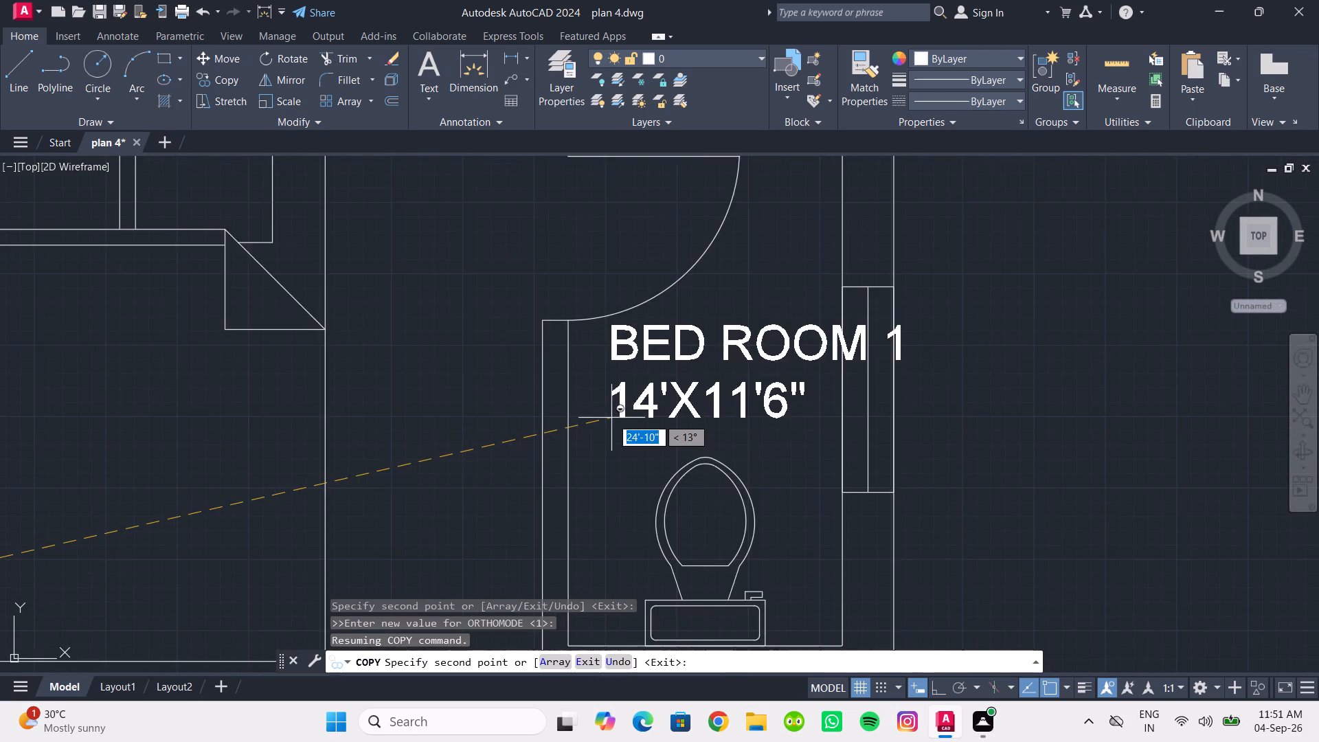
pyautogui.keyDown('shift'); pyautogui.scroll(1, 611, 418); pyautogui.keyUp('shift')
pyautogui.keyDown('shift'); pyautogui.click(585, 447); pyautogui.keyUp('shift')
# Place copies of the BED ROOM 1 label in each of the two stacked toilets below the first bedroom.
pyautogui.scroll(-4, 526, 453)
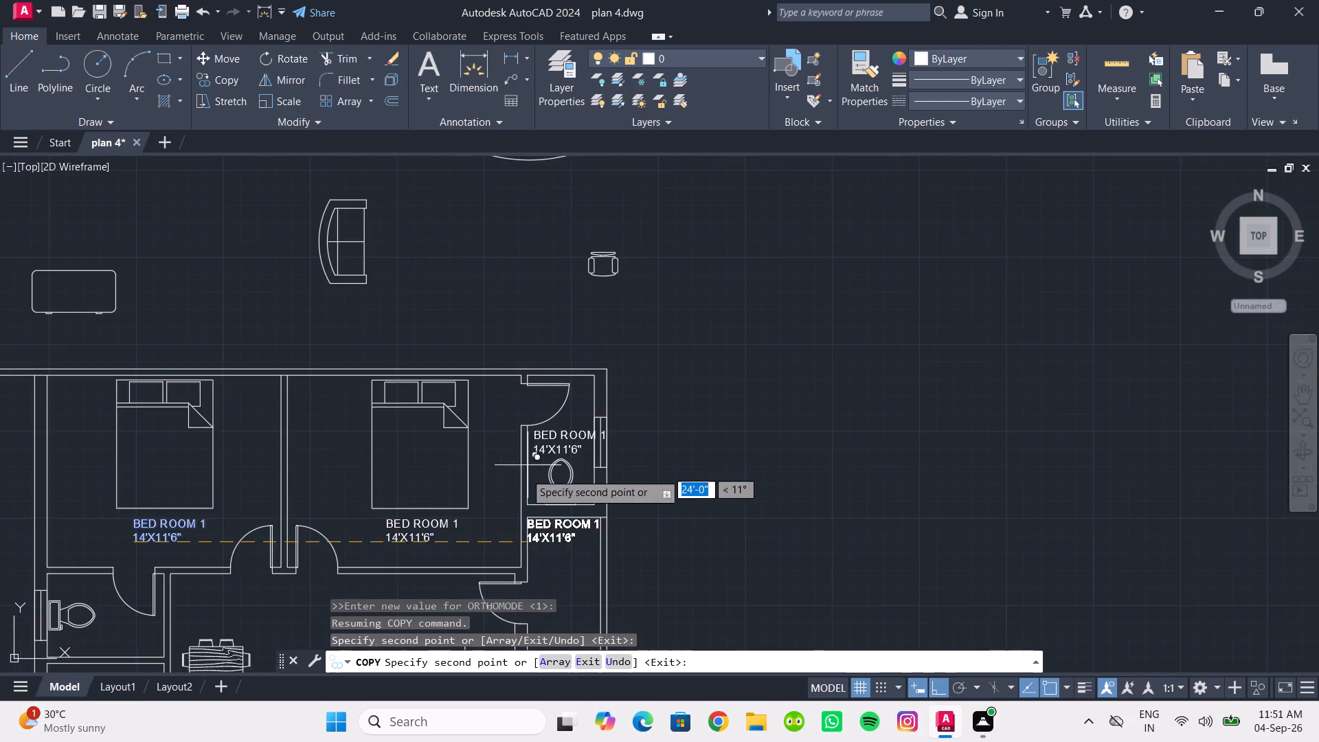
pyautogui.moveTo(529, 487); pyautogui.dragTo(519, 301, button='middle')
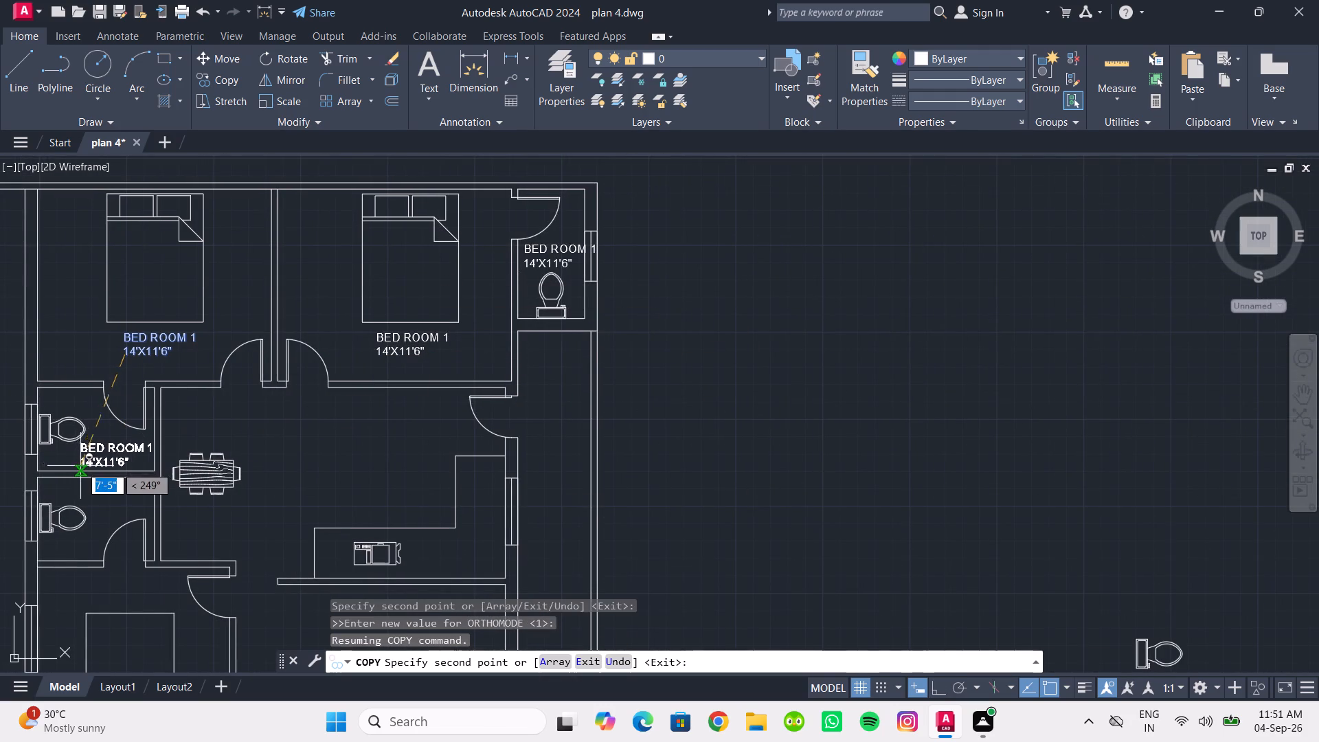
pyautogui.keyDown('shift'); pyautogui.scroll(4, 81, 466); pyautogui.keyUp('shift')
pyautogui.keyDown('shift'); pyautogui.click(56, 469); pyautogui.keyUp('shift')
pyautogui.scroll(-2, 168, 457)
pyautogui.moveTo(168, 457); pyautogui.dragTo(189, 214, button='middle')
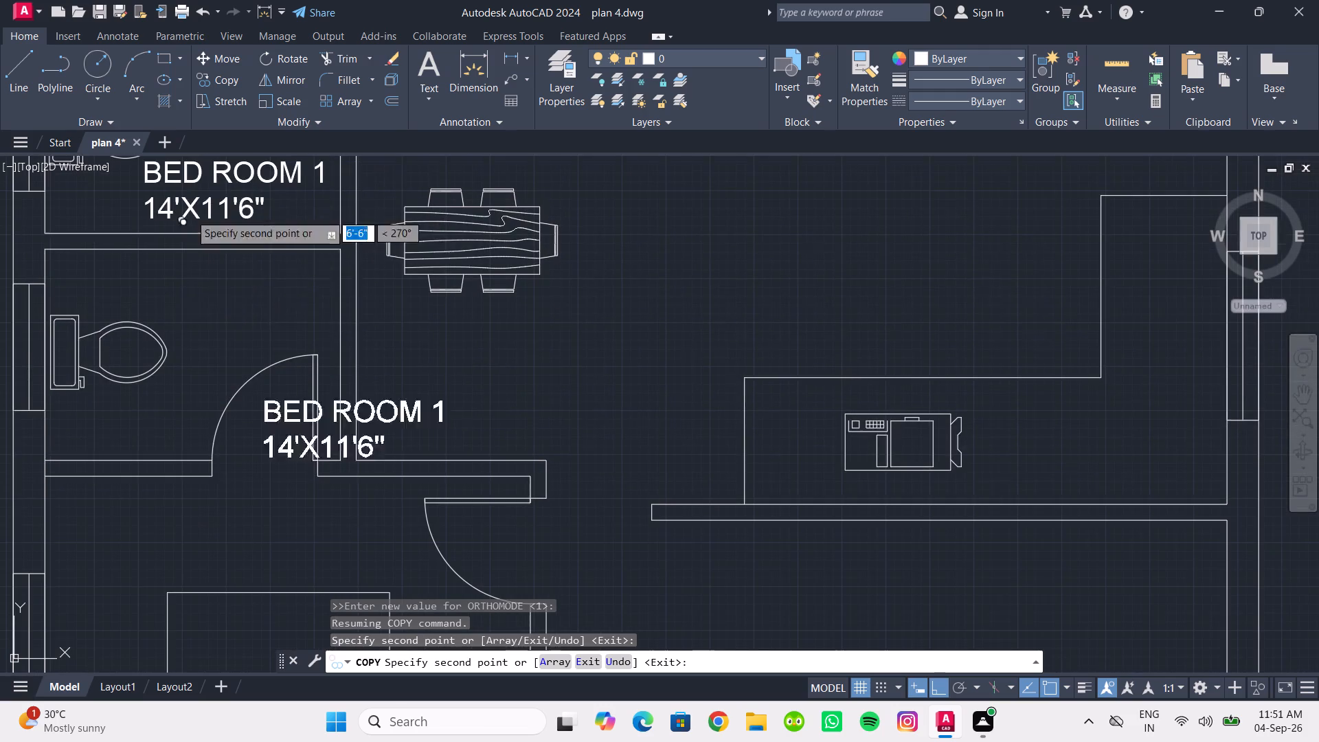
pyautogui.keyDown('shift'); pyautogui.click(148, 315); pyautogui.keyUp('shift')
# Place a copy of the BED ROOM 1 label in the open dining and kitchen room, between the dining table and the counter.
pyautogui.moveTo(319, 337); pyautogui.dragTo(29, 462, button='middle')
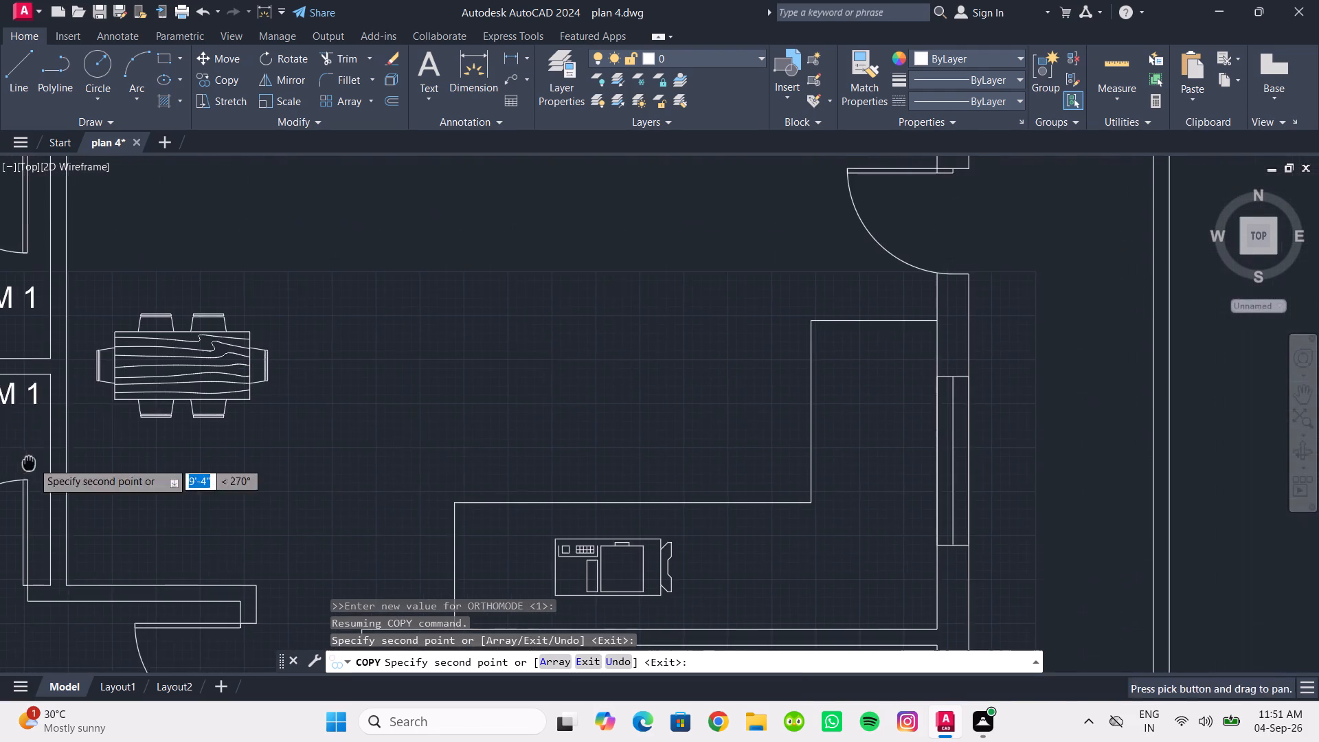
pyautogui.scroll(-2, 616, 293)
pyautogui.moveTo(616, 293); pyautogui.dragTo(506, 427, button='middle')
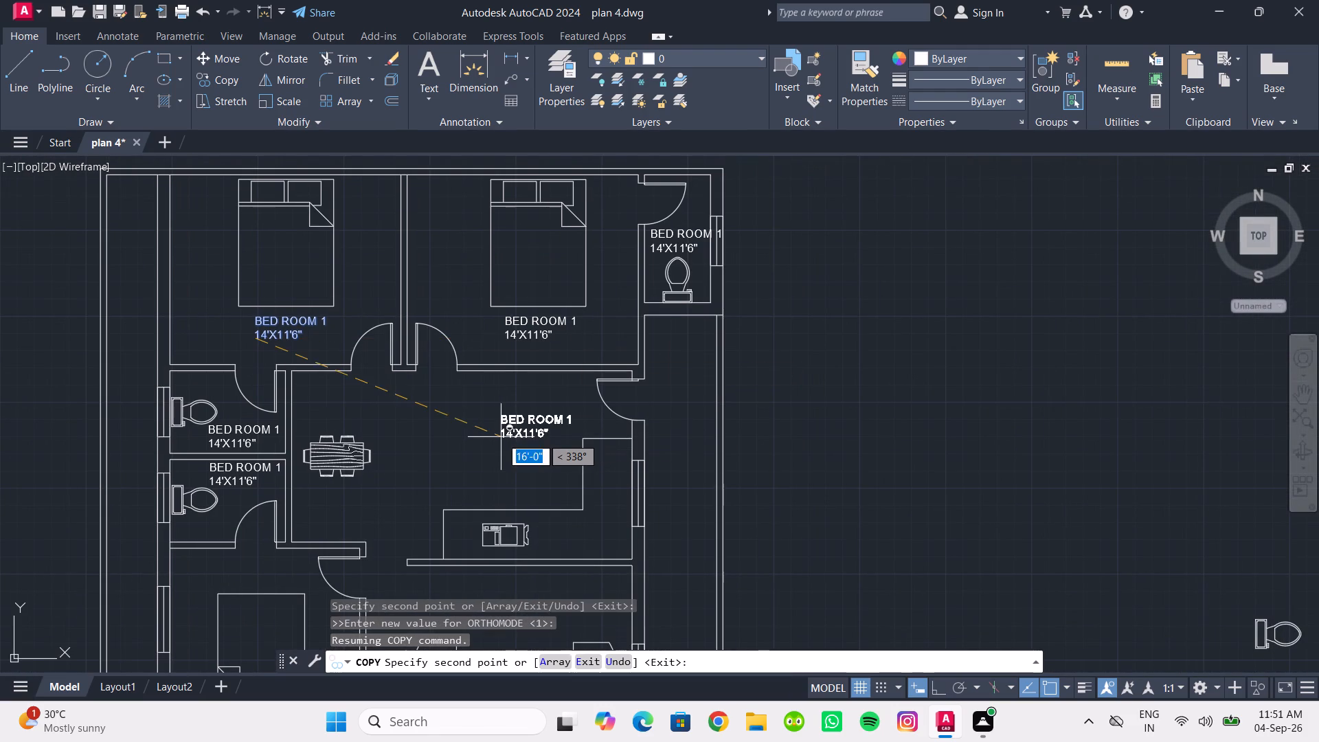
pyautogui.keyDown('shift'); pyautogui.click(436, 447); pyautogui.keyUp('shift')
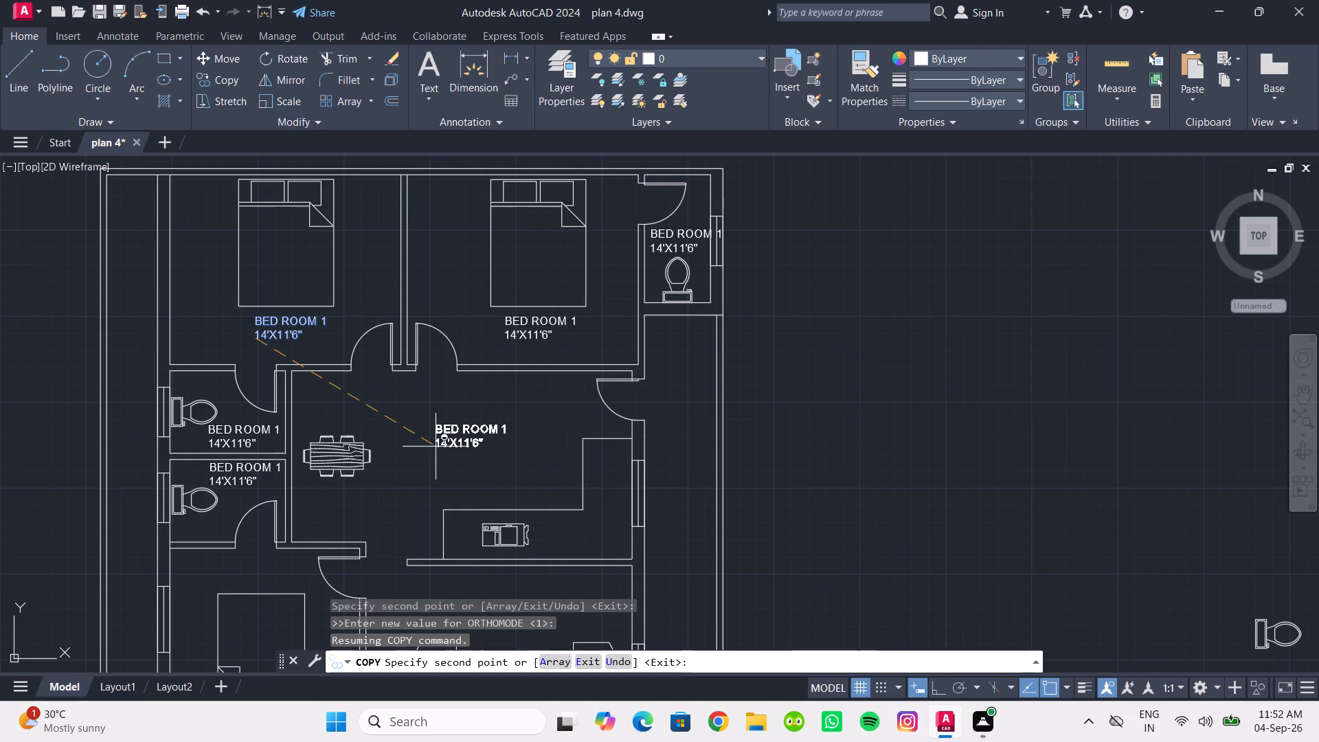
# Place a copy of the BED ROOM 1 label in the living room, just above the sofa set and centre table.
pyautogui.scroll(-1, 506, 453)
pyautogui.moveTo(506, 453); pyautogui.dragTo(449, 313, button='middle')
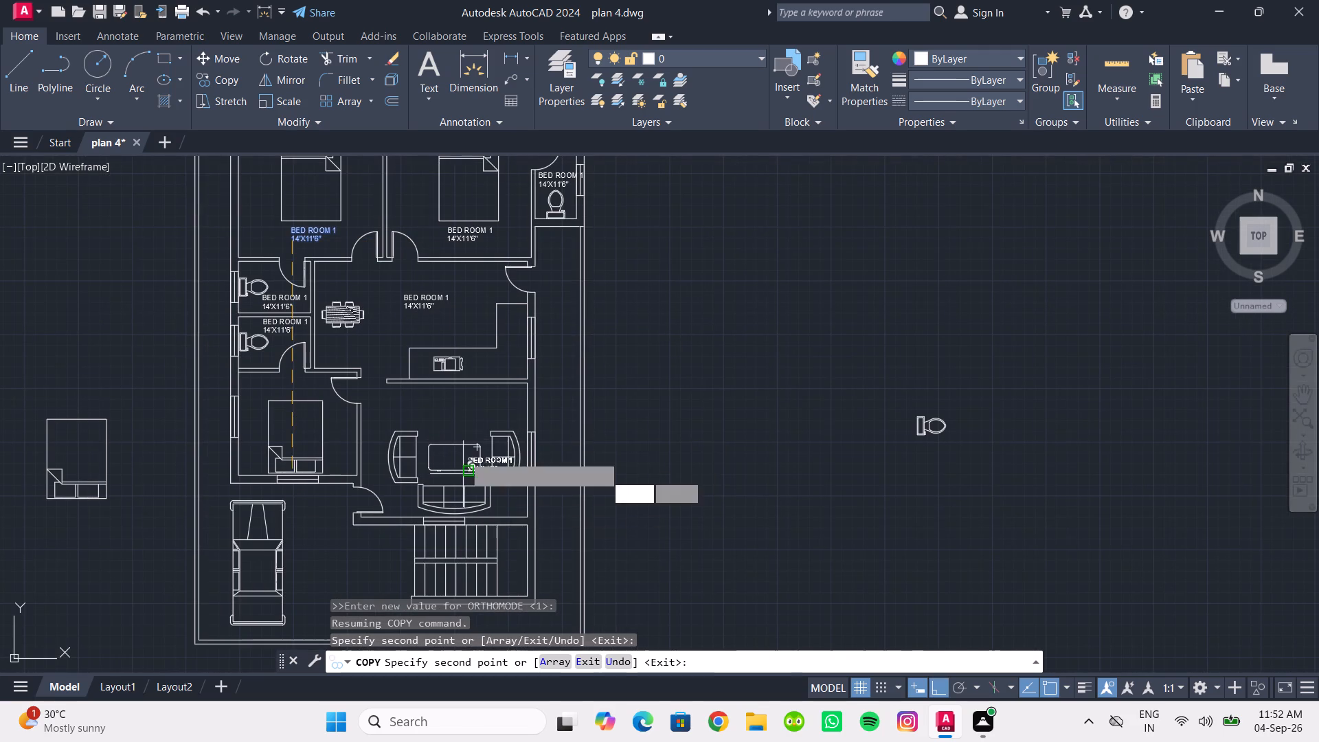
pyautogui.keyDown('shift'); pyautogui.scroll(3, 450, 414); pyautogui.keyUp('shift')
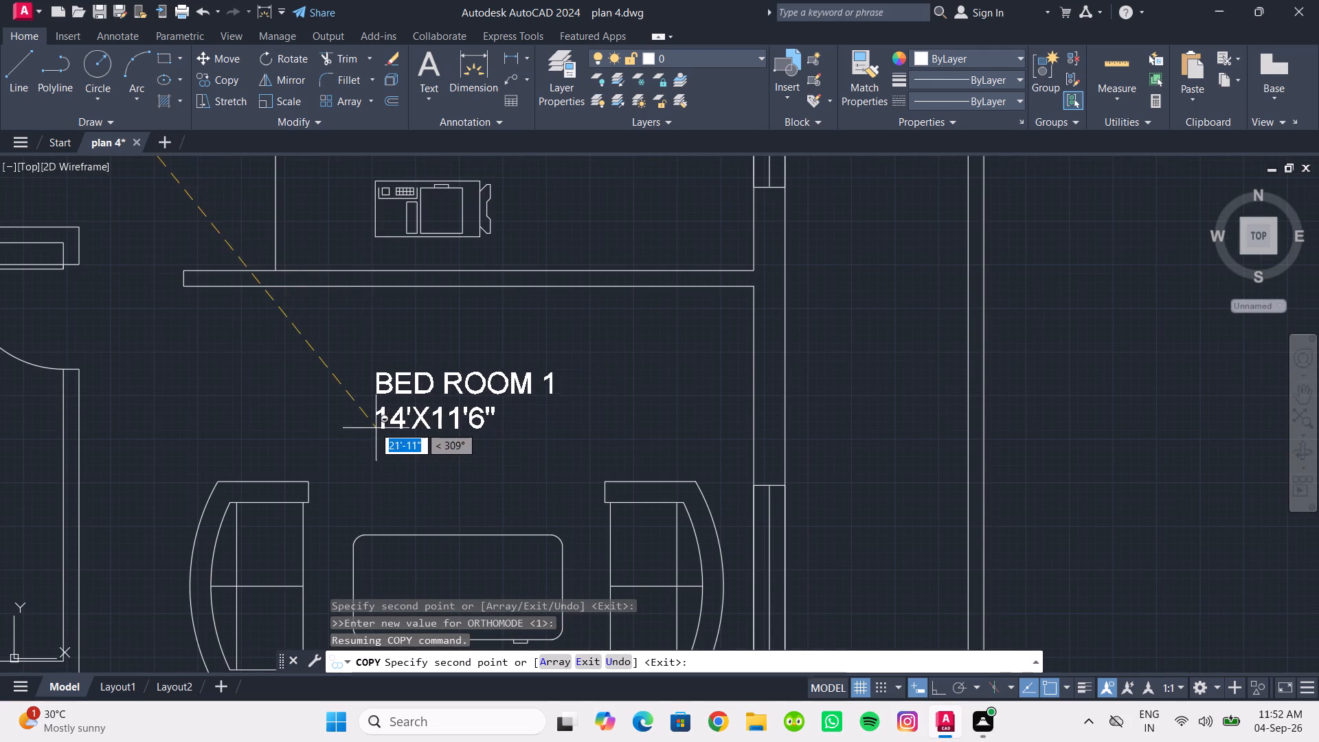
pyautogui.keyDown('shift'); pyautogui.click(369, 414); pyautogui.keyUp('shift')
# Place a last copy of the BED ROOM 1 label in the passage between the living room's outer wall and the boundary wall, ending the copying.
pyautogui.scroll(-2, 433, 440)
pyautogui.moveTo(433, 442); pyautogui.dragTo(567, 352, button='middle')
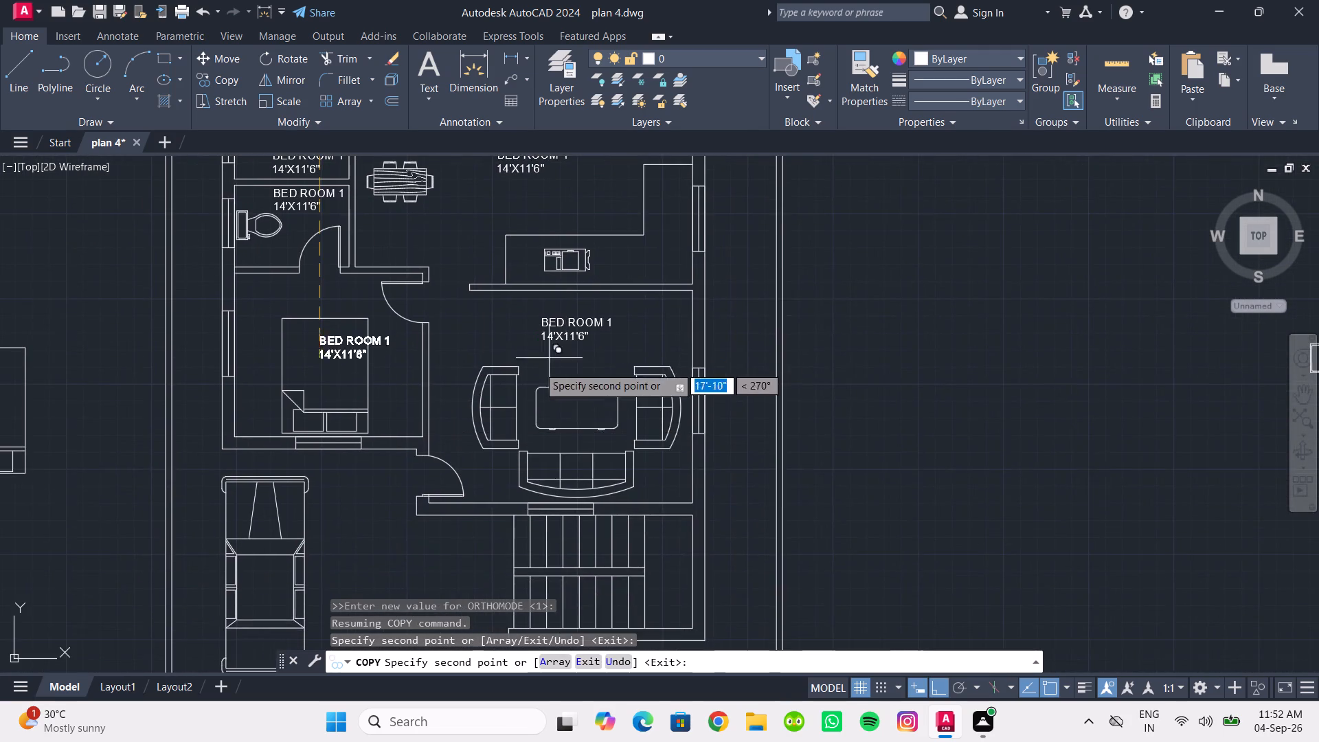
pyautogui.scroll(-1, 490, 404)
pyautogui.moveTo(490, 404); pyautogui.dragTo(464, 357, button='middle')
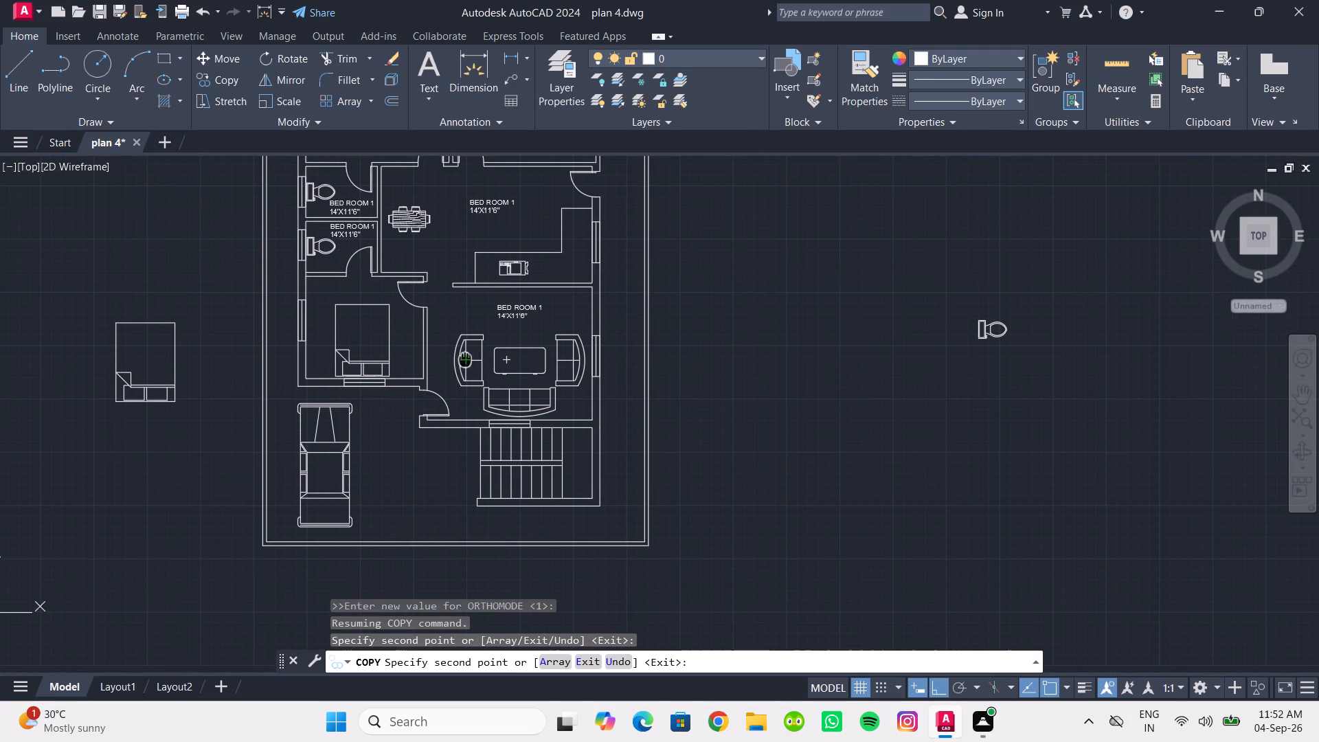
pyautogui.moveTo(464, 357); pyautogui.dragTo(337, 434, button='middle')
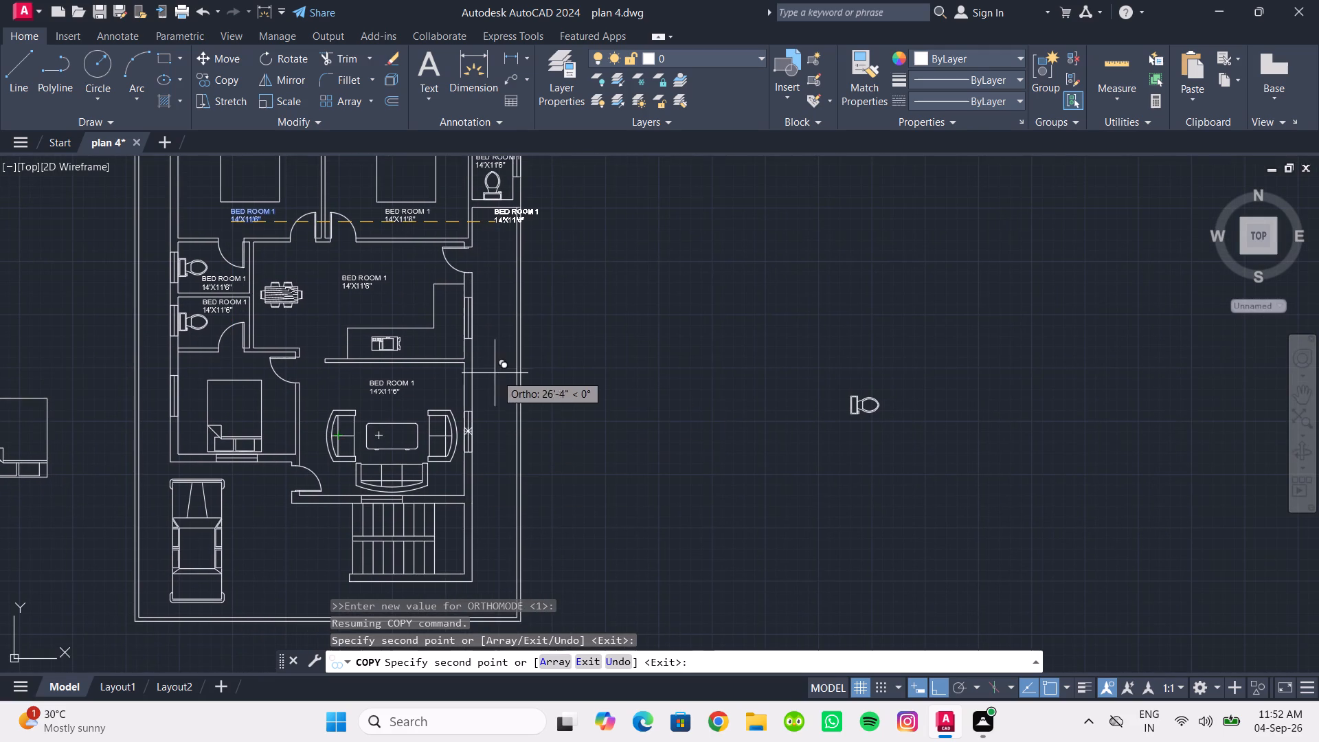
pyautogui.keyDown('shift'); pyautogui.scroll(4, 484, 374); pyautogui.keyUp('shift')
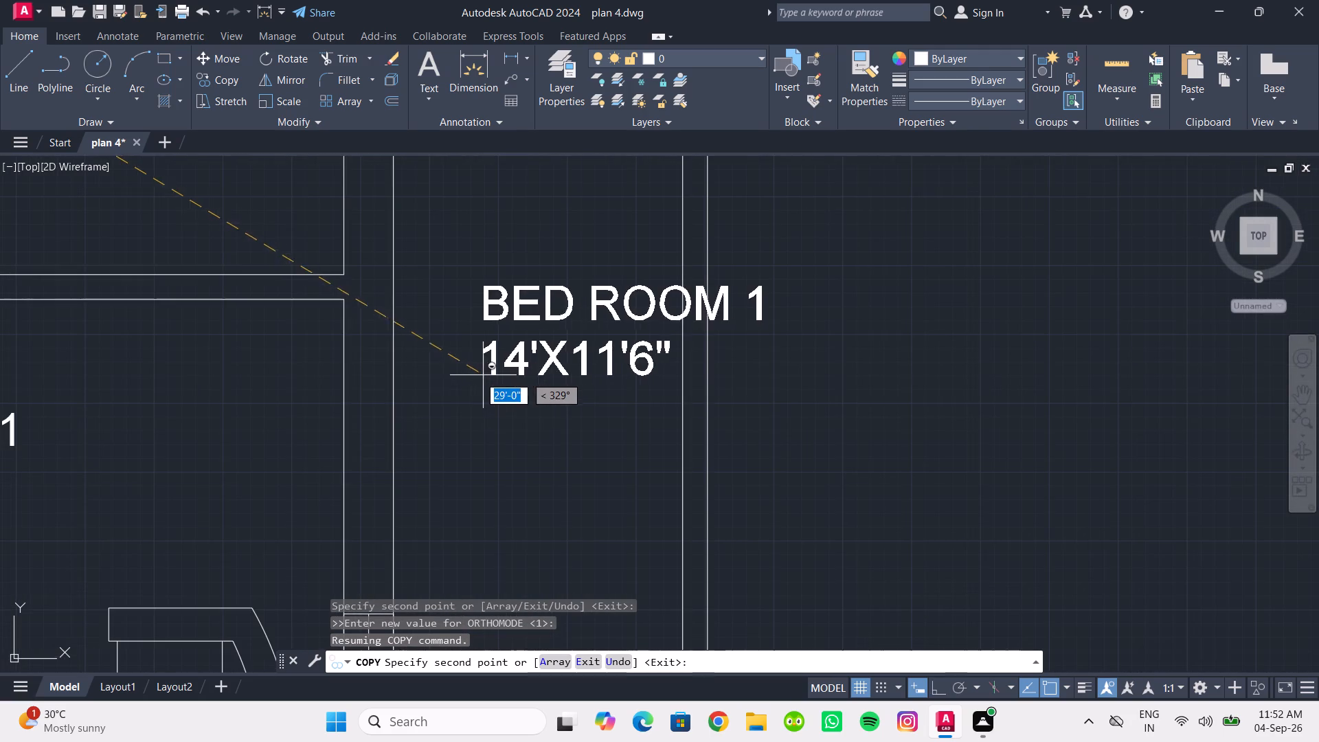
pyautogui.keyDown('shift'); pyautogui.click(410, 412); pyautogui.keyUp('shift')
pyautogui.scroll(-3, 477, 370)
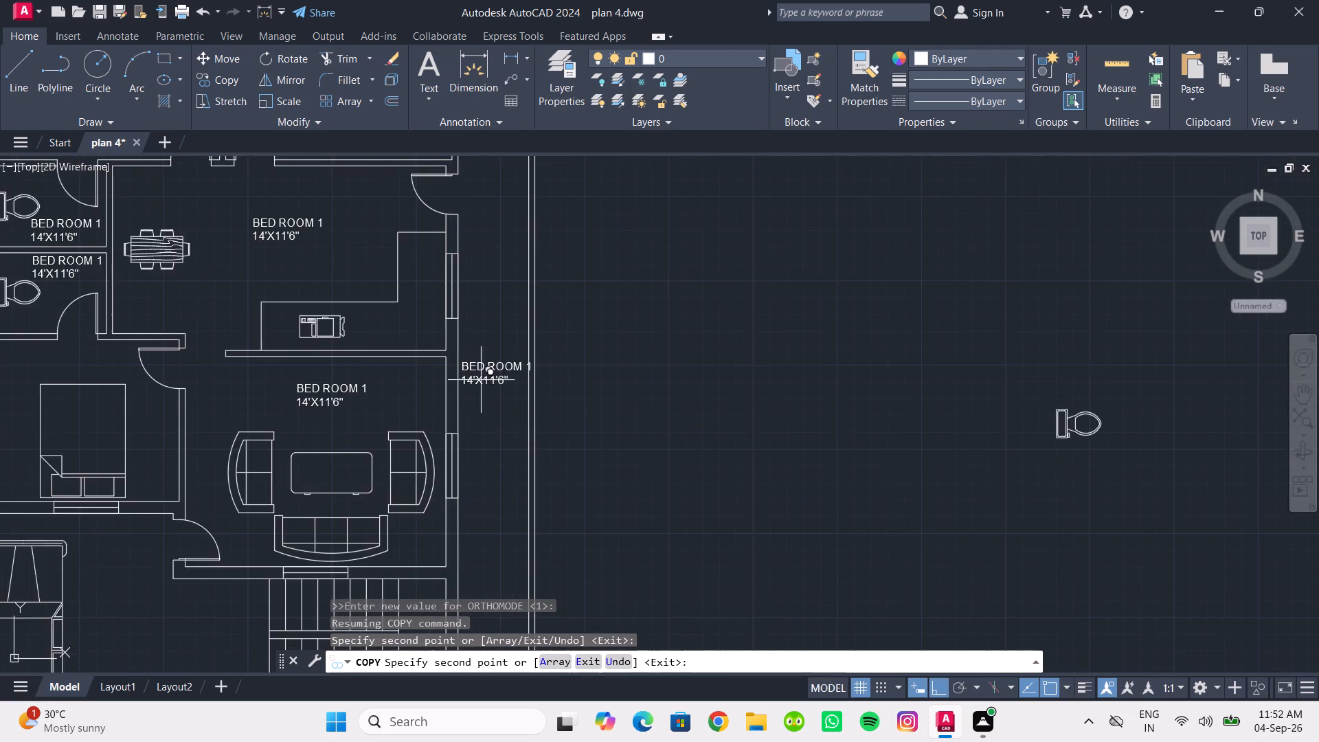
pyautogui.moveTo(480, 403); pyautogui.dragTo(576, 409, button='middle')
pyautogui.scroll(-2, 519, 368)
pyautogui.moveTo(514, 380); pyautogui.dragTo(534, 383, button='middle')
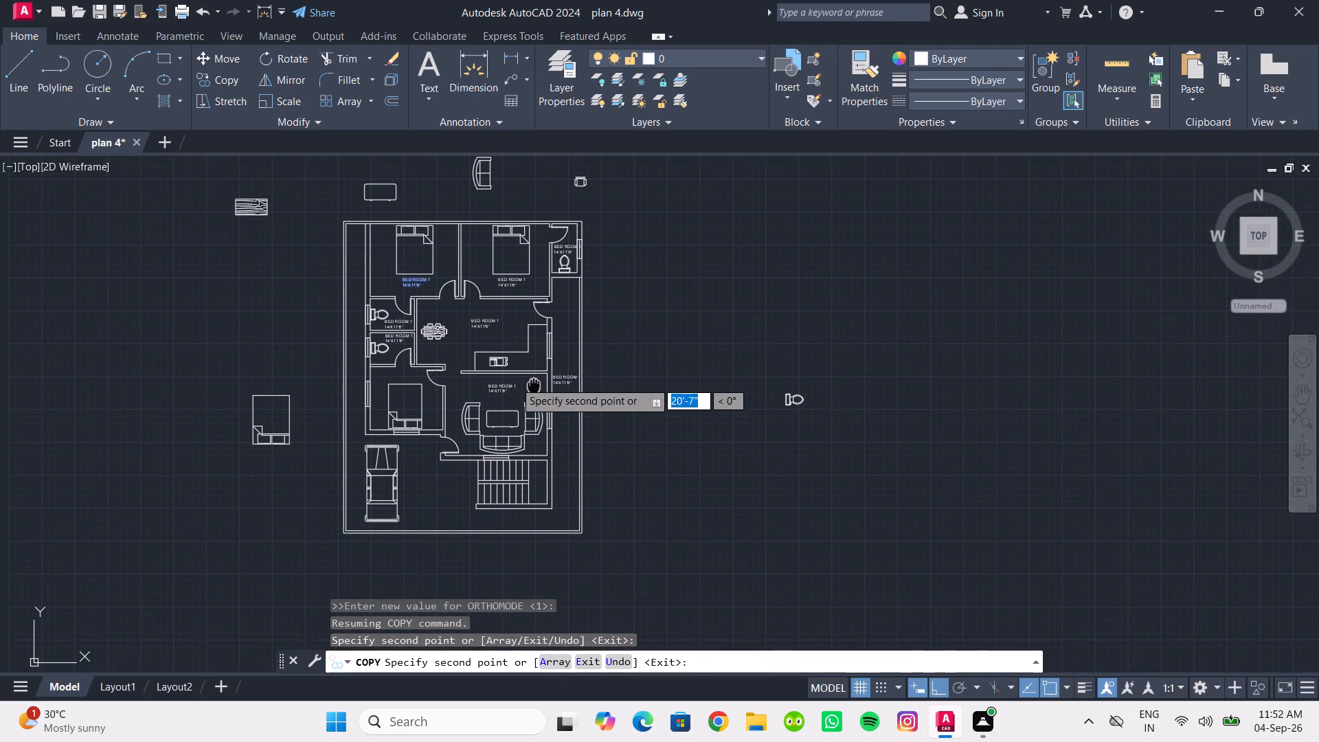
pyautogui.moveTo(534, 383); pyautogui.dragTo(545, 409, button='middle')
pyautogui.middleClick(545, 409)
pyautogui.press('Escape')
# Edit the label below the bed in the second upper bedroom to read "BED ROOM 2", keeping the size line directly beneath.
pyautogui.moveTo(537, 339); pyautogui.dragTo(550, 416, button='middle')
pyautogui.scroll(2, 541, 384)
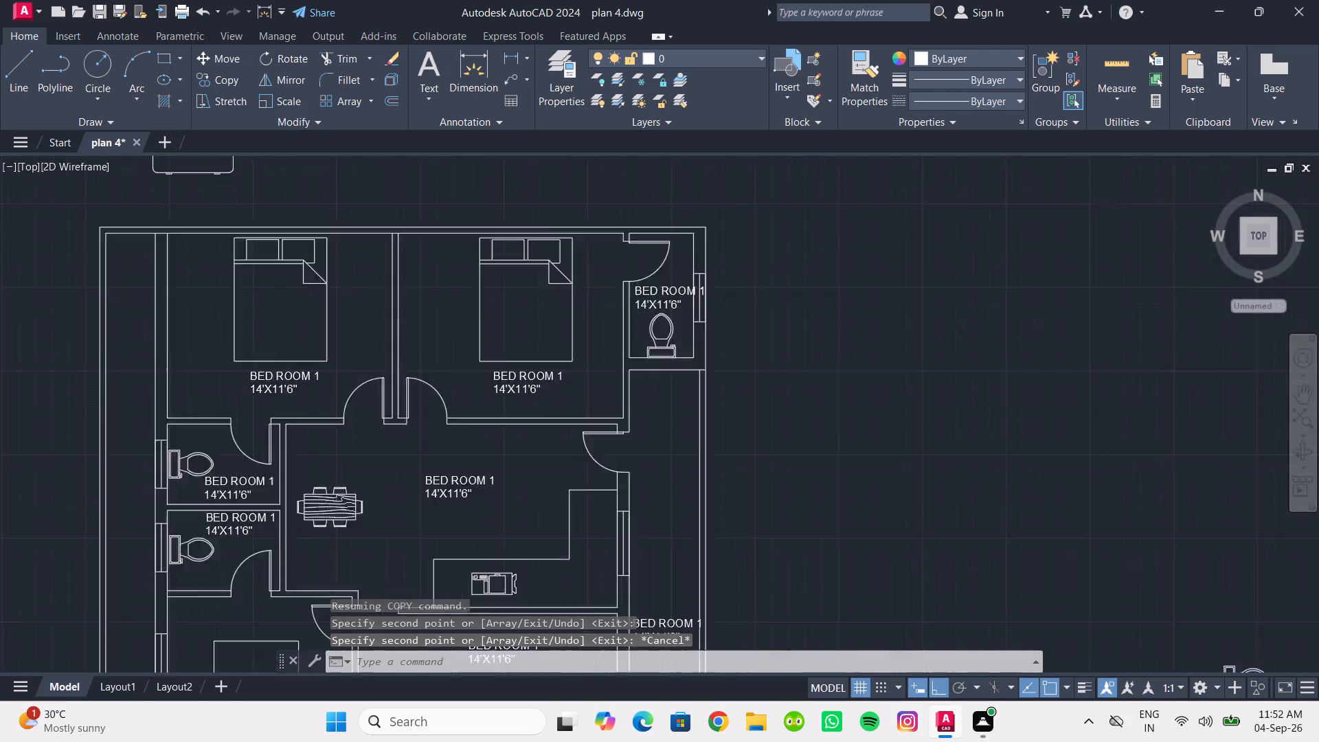
pyautogui.scroll(3, 541, 384)
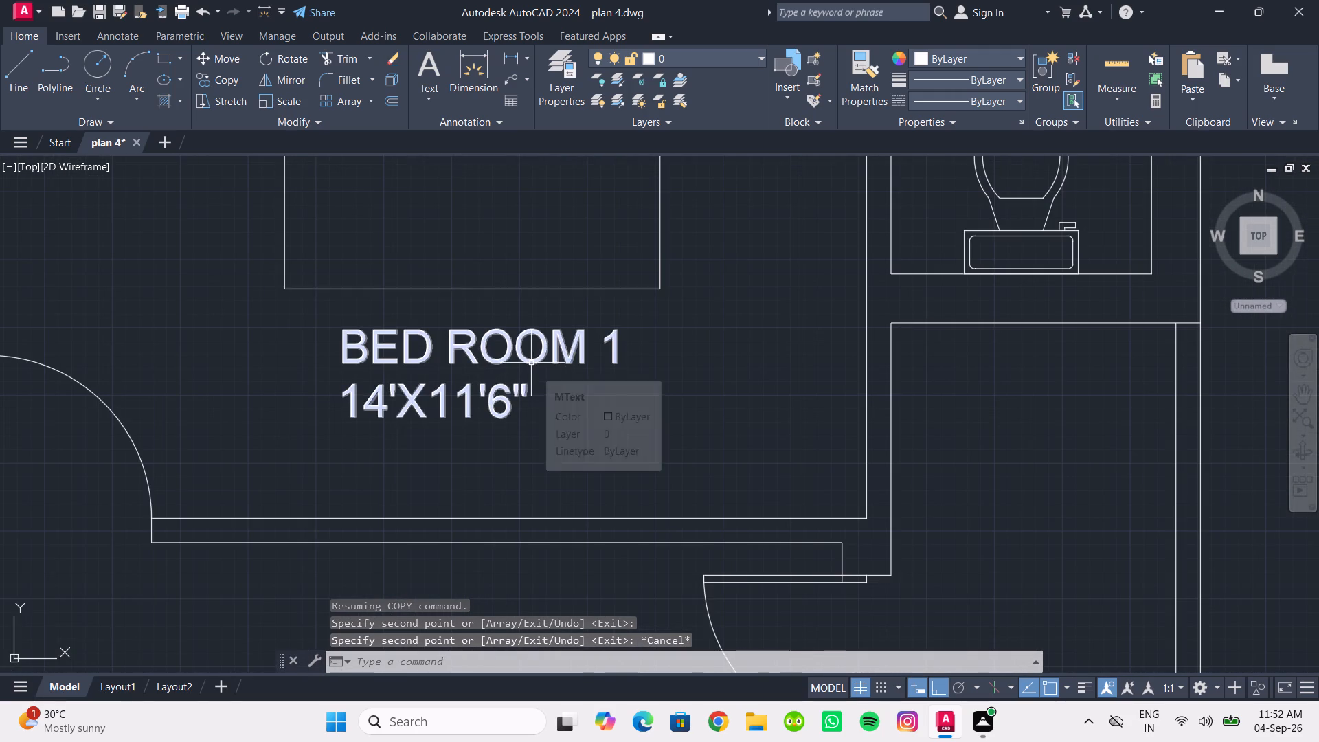
pyautogui.scroll(3, 530, 368)
pyautogui.scroll(-2, 471, 351)
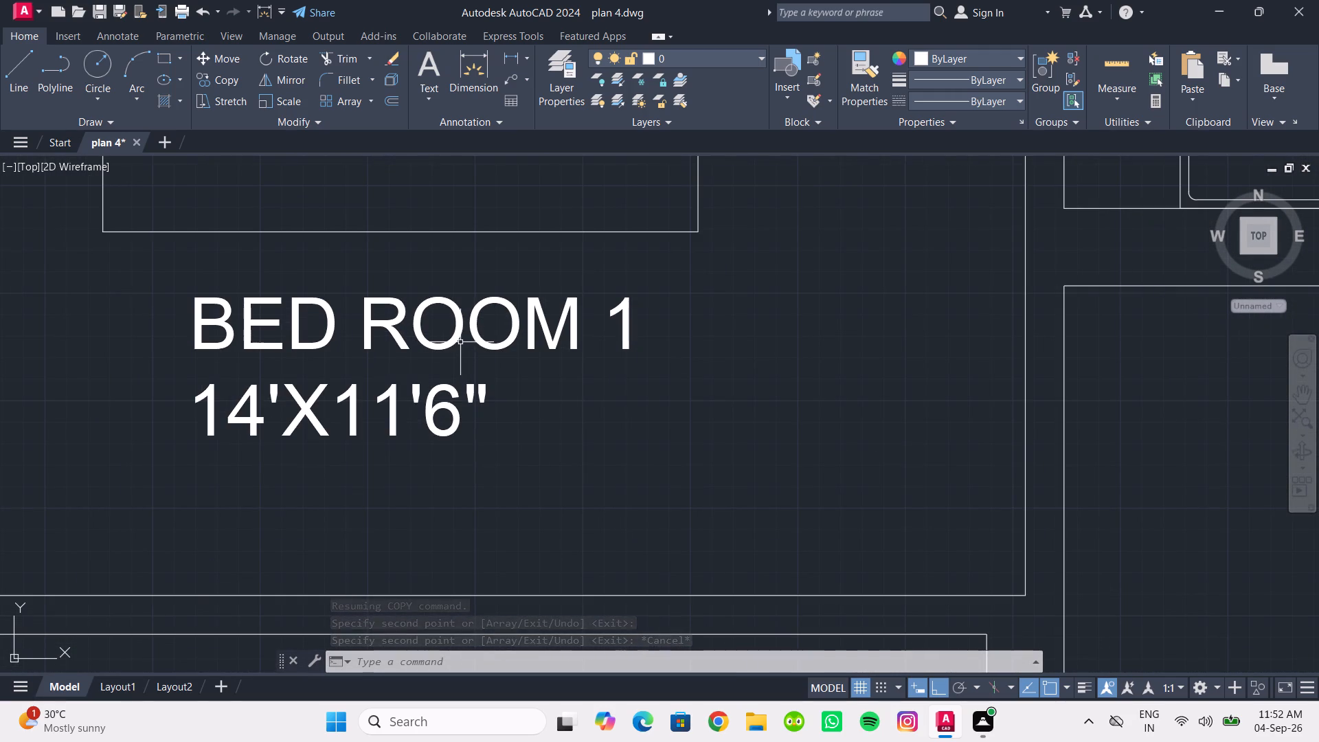
pyautogui.doubleClick(460, 337)
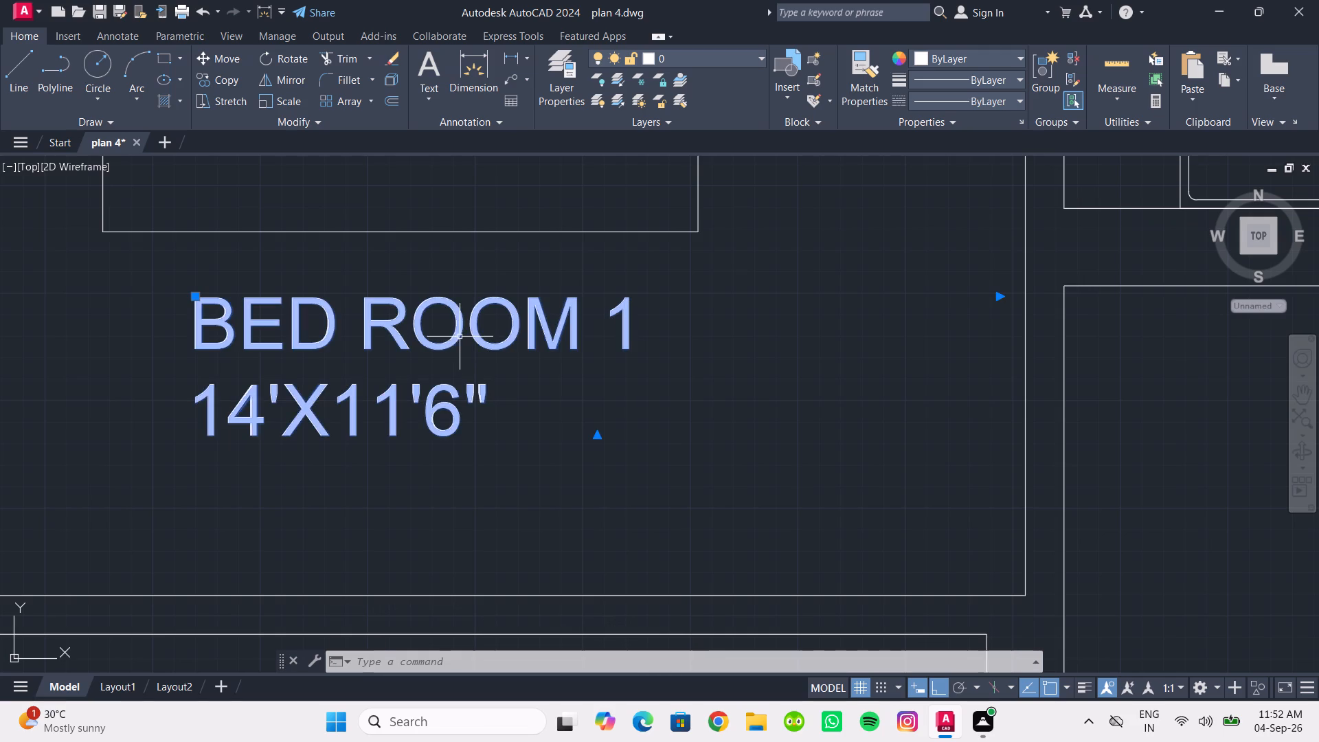
pyautogui.click(640, 328)
pyautogui.press('BackSpace')
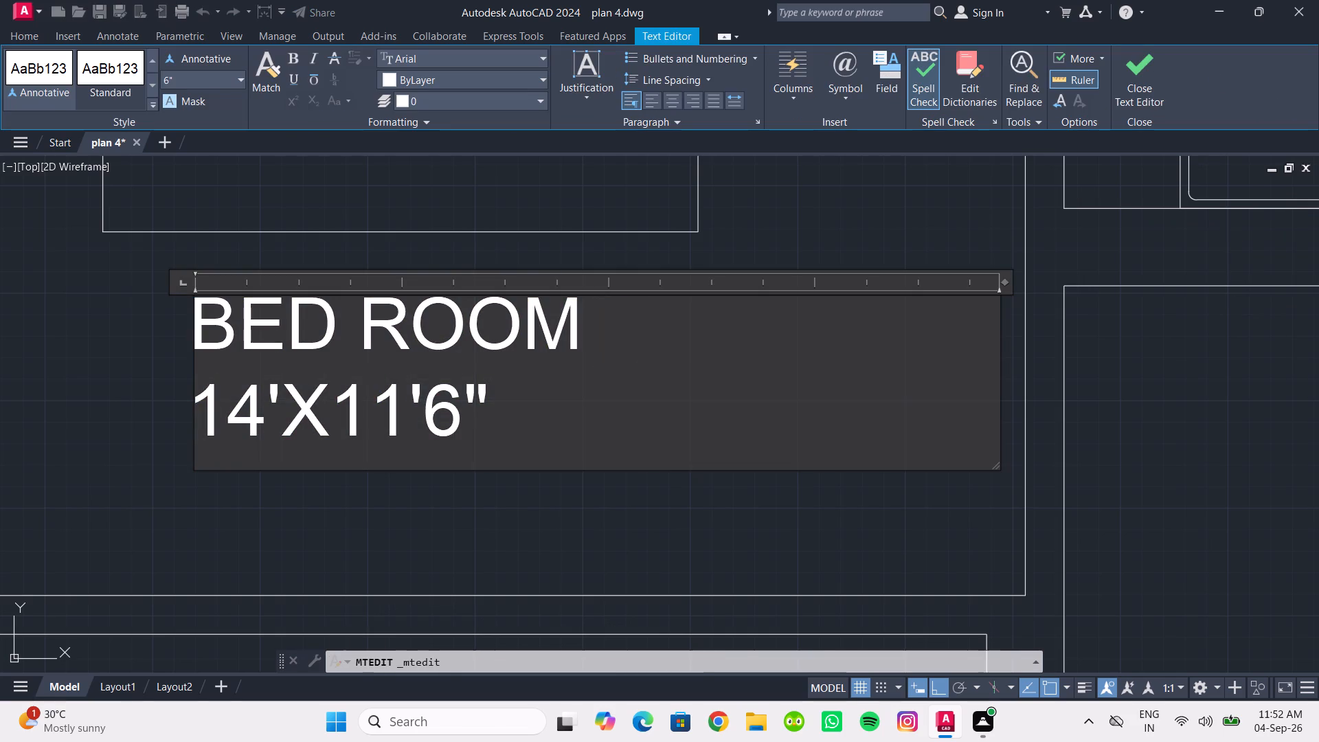
pyautogui.press('2')
pyautogui.press('Return')
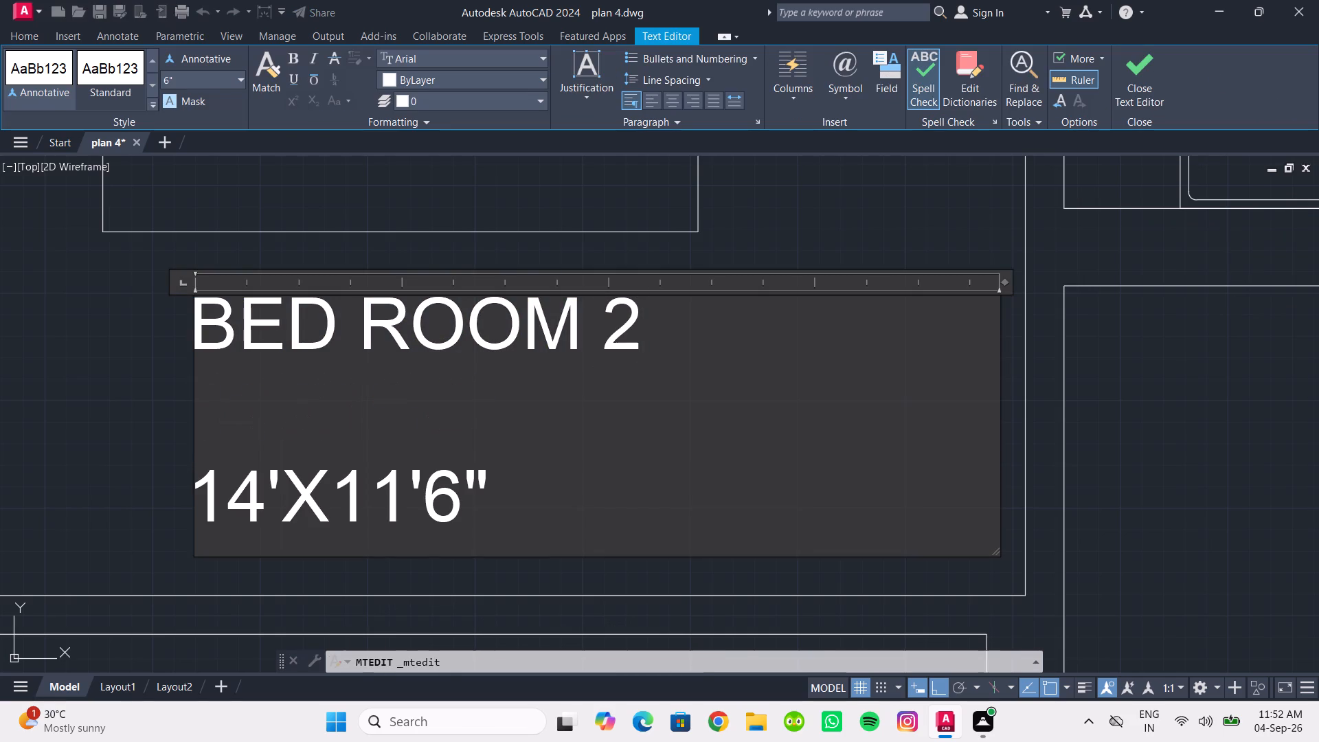
pyautogui.press('BackSpace')
pyautogui.click(653, 539)
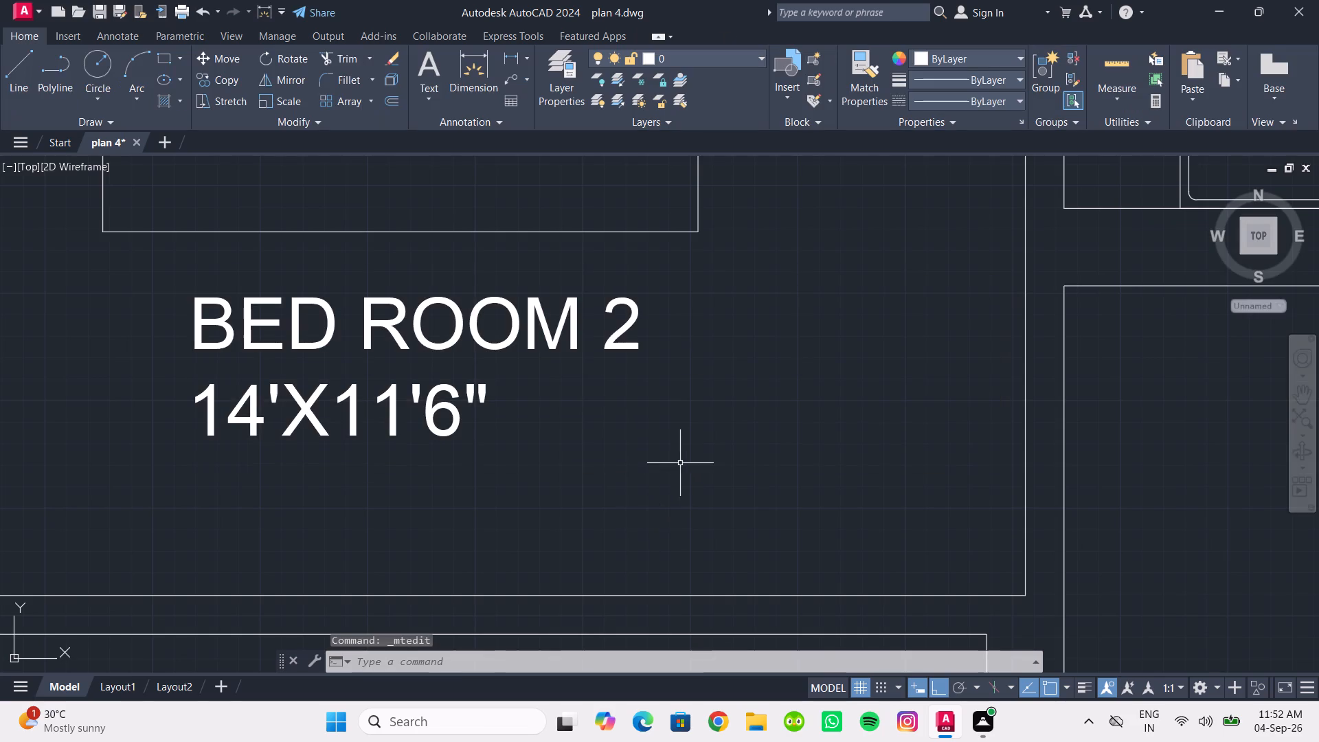
# Replace the label text in the toilet beside BED ROOM 2 with "TOILET" and "4'X7'" on two lines.
pyautogui.scroll(-2, 684, 462)
pyautogui.moveTo(684, 461); pyautogui.dragTo(91, 573, button='middle')
pyautogui.doubleClick(308, 297)
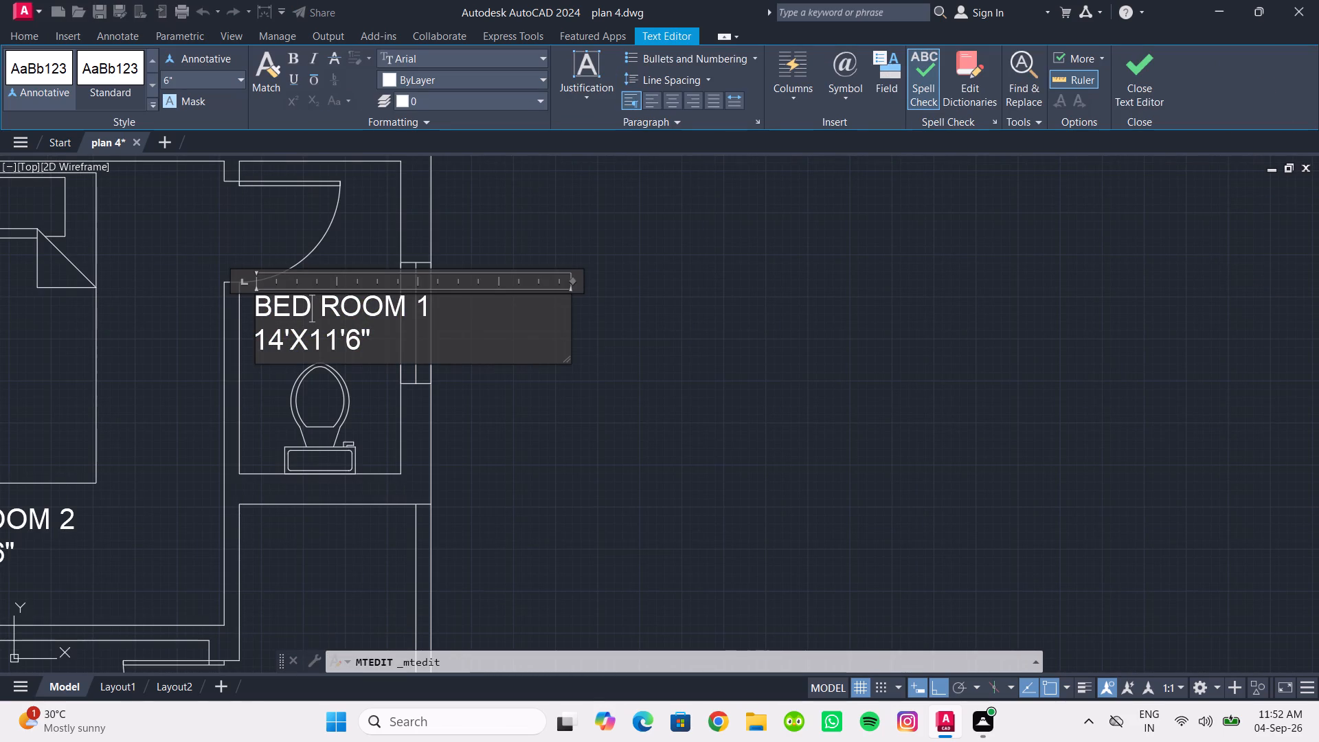
pyautogui.moveTo(384, 324); pyautogui.dragTo(382, 328)
pyautogui.moveTo(382, 328); pyautogui.dragTo(255, 306)
pyautogui.moveTo(378, 350); pyautogui.dragTo(235, 302)
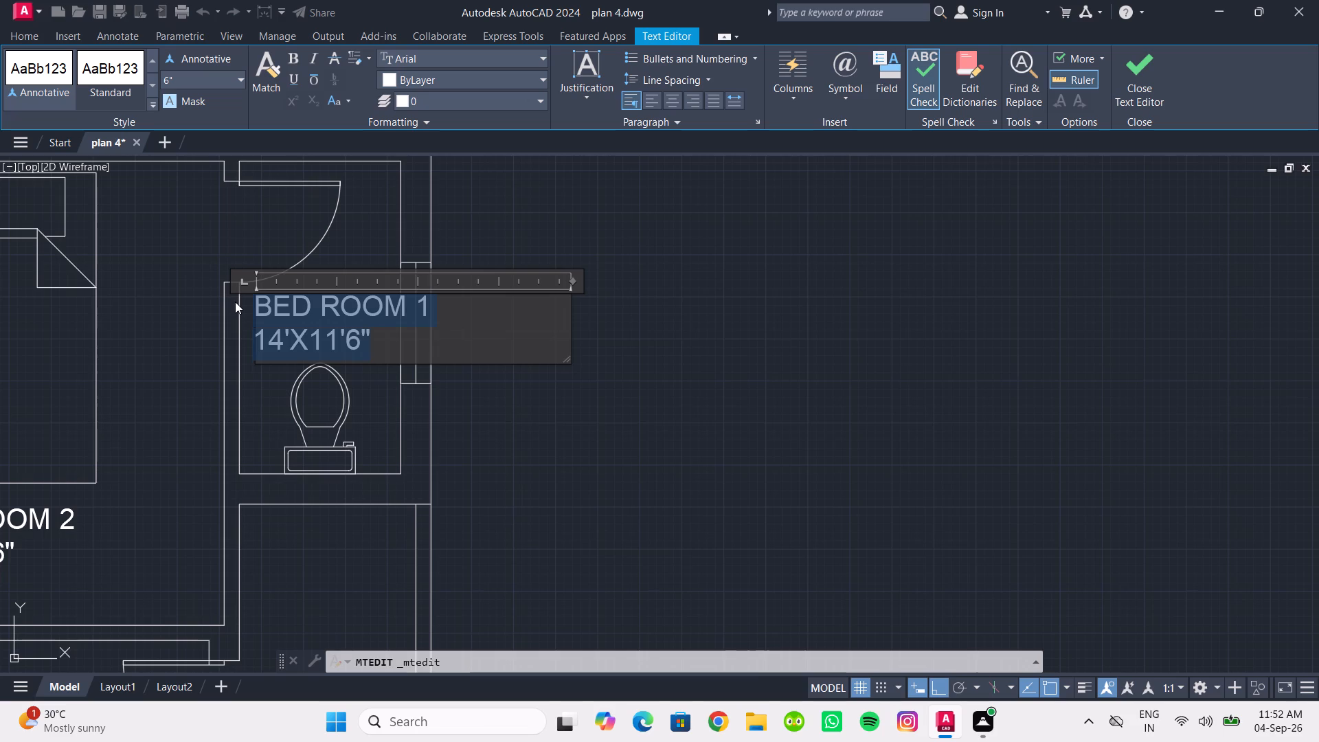
pyautogui.write('TOILET')
pyautogui.press('Return')
pyautogui.write("4'")
pyautogui.write("X7'")
pyautogui.click(705, 445)
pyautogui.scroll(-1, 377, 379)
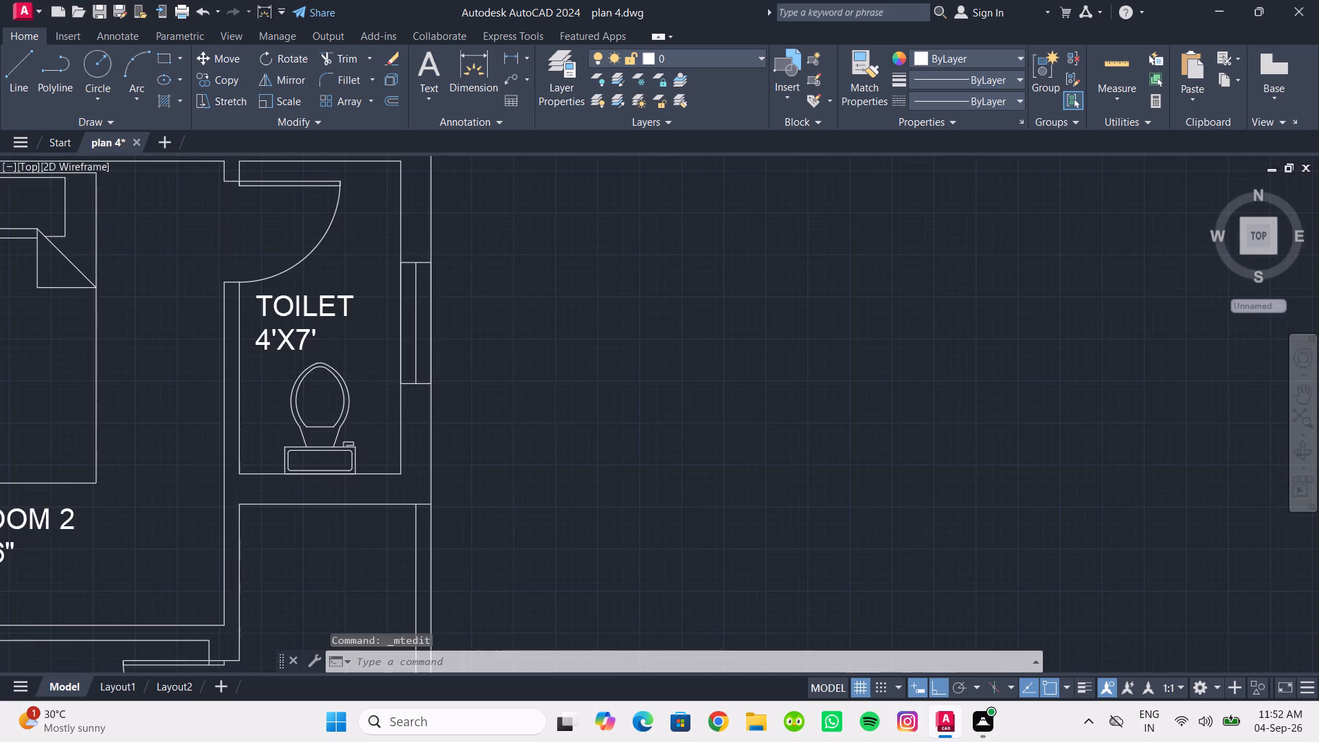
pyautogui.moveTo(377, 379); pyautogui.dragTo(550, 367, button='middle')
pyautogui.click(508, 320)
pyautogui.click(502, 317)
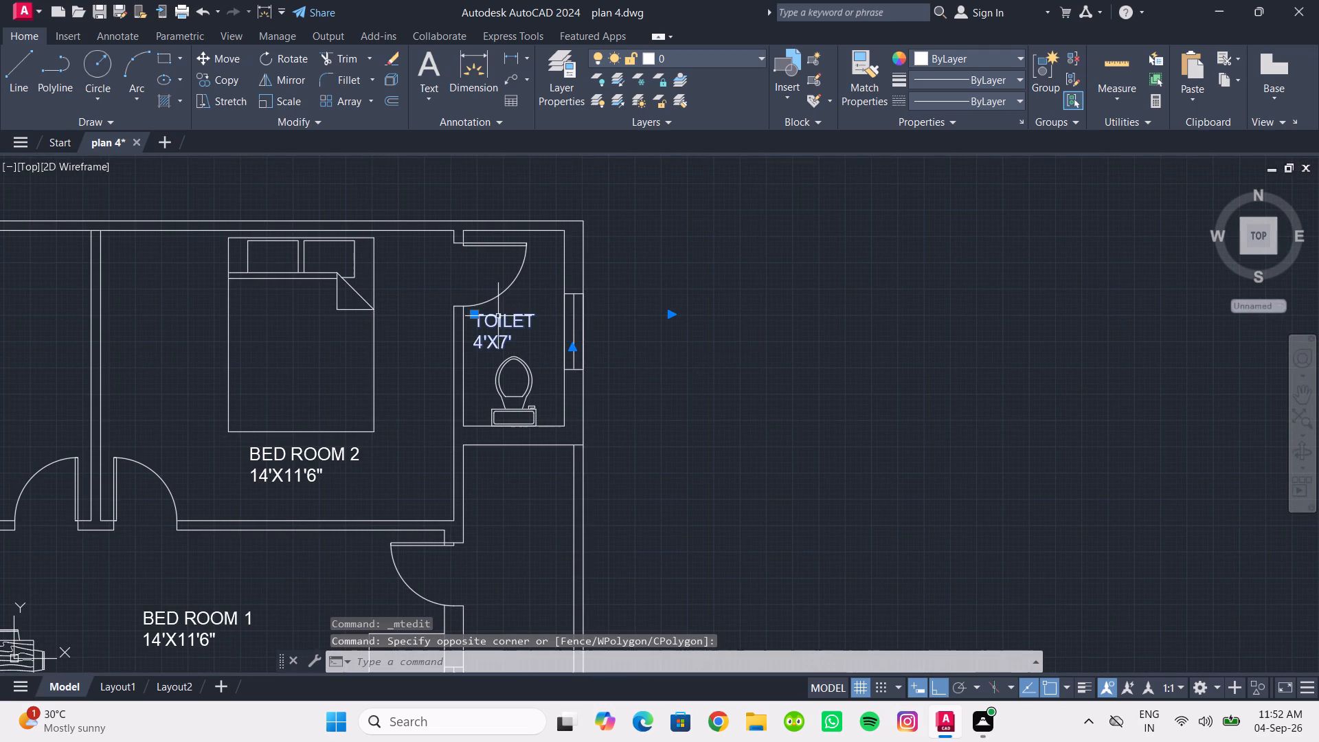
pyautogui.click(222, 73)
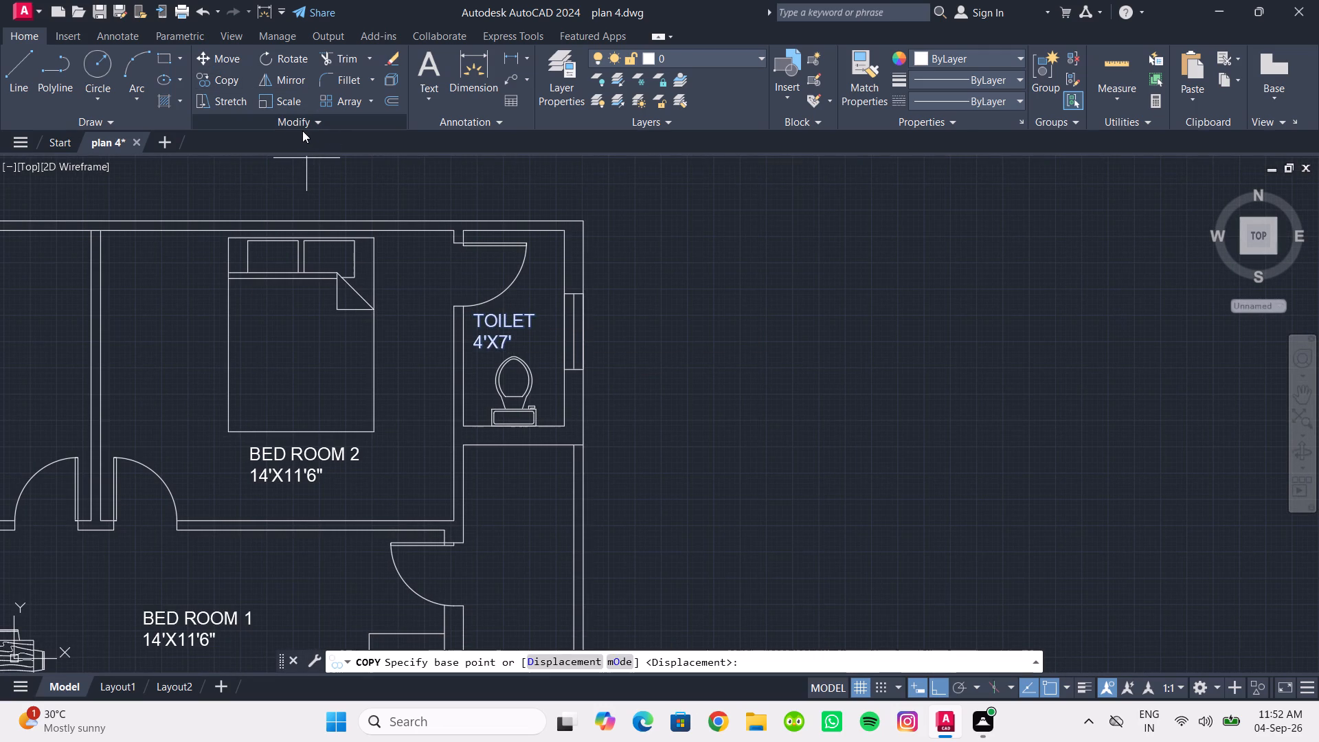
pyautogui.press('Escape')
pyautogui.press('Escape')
# Move the TOILET 4'X7' label slightly to the right so it sits more centrally above the WC.
pyautogui.click(517, 324)
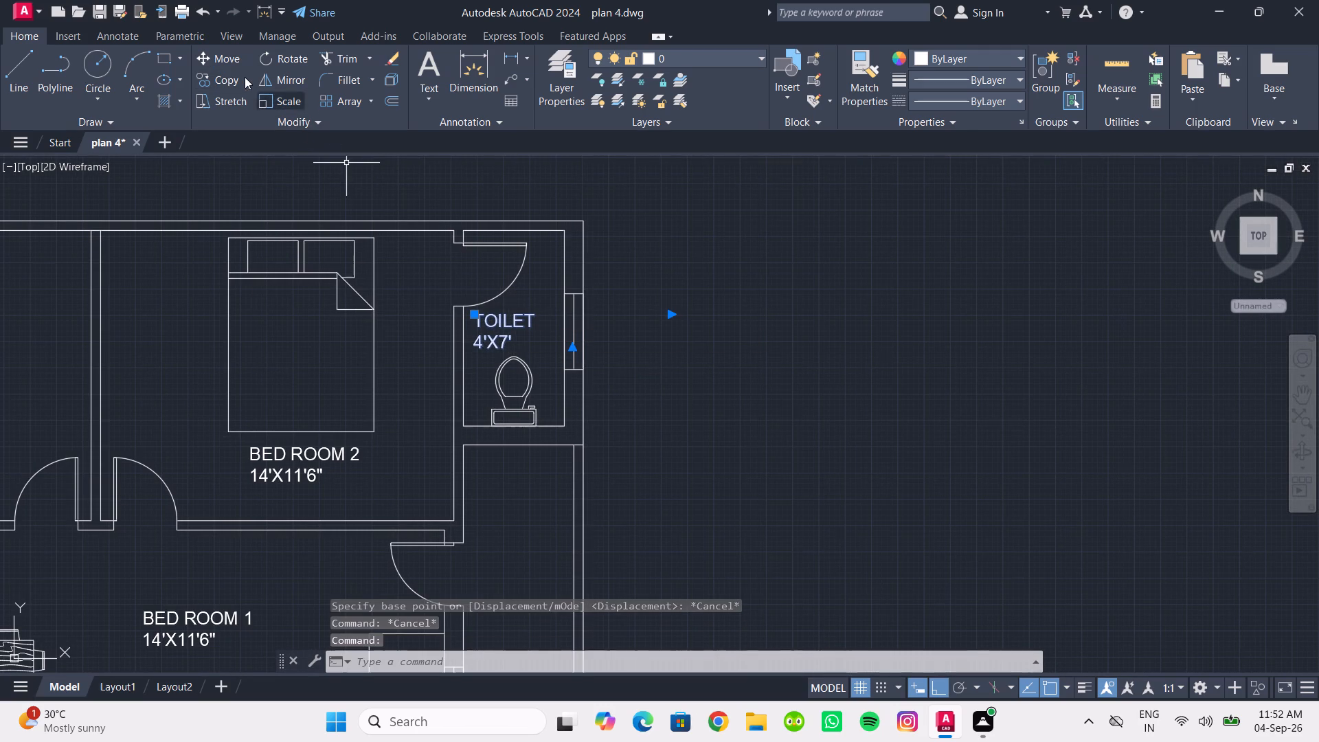
pyautogui.click(229, 65)
pyautogui.scroll(2, 480, 349)
pyautogui.click(534, 346)
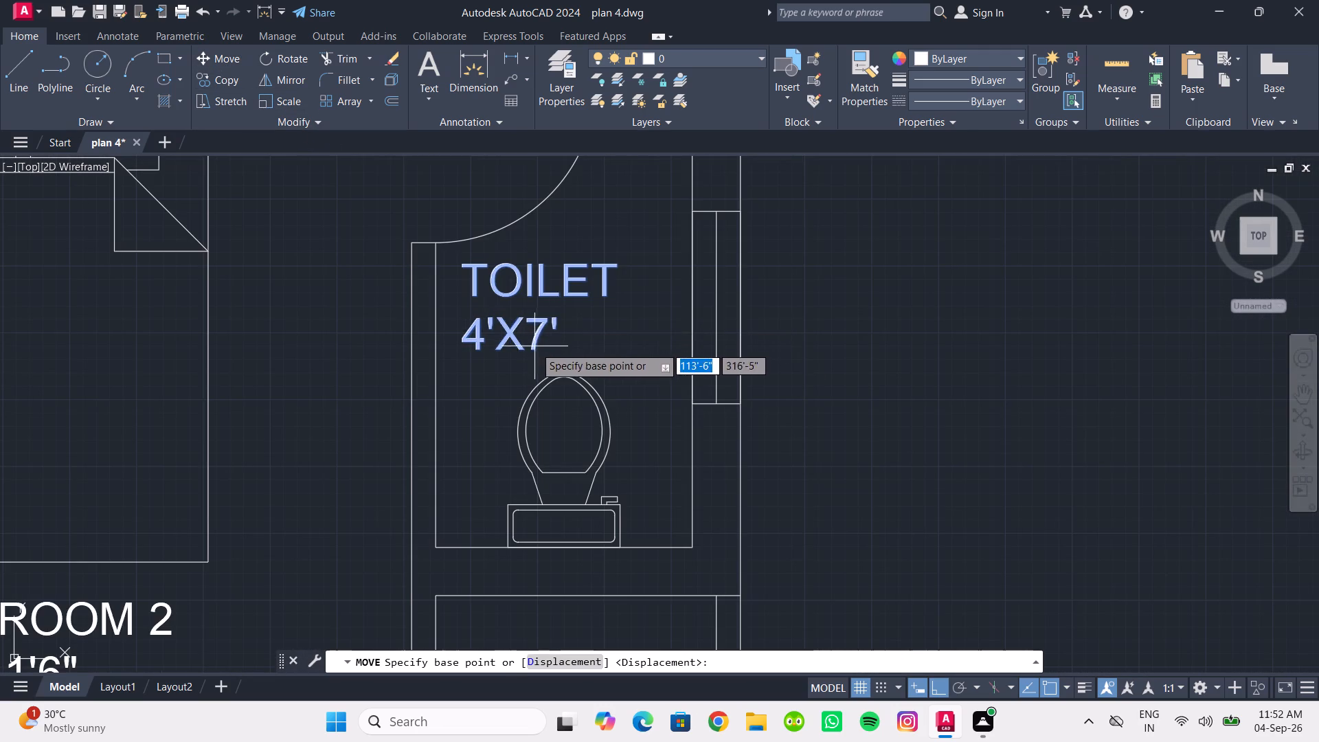
pyautogui.click(580, 350)
# Replace the label text in the upper of the two adjoining toilets near the dining area with "TOILET" and "7'X5'" on two lines.
pyautogui.scroll(-2, 595, 357)
pyautogui.moveTo(595, 359); pyautogui.dragTo(708, 328, button='middle')
pyautogui.scroll(-1, 626, 348)
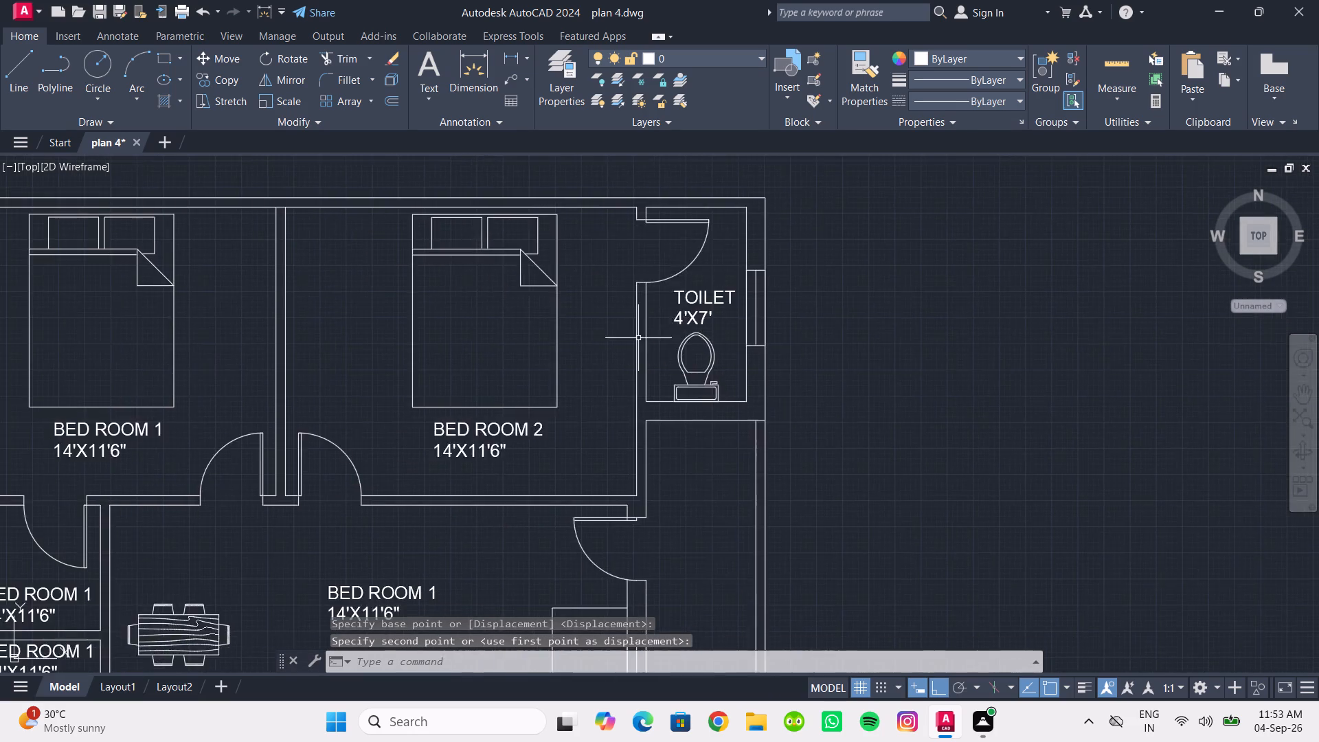
pyautogui.scroll(-1, 626, 348)
pyautogui.moveTo(614, 363); pyautogui.dragTo(664, 290, button='middle')
pyautogui.scroll(3, 437, 383)
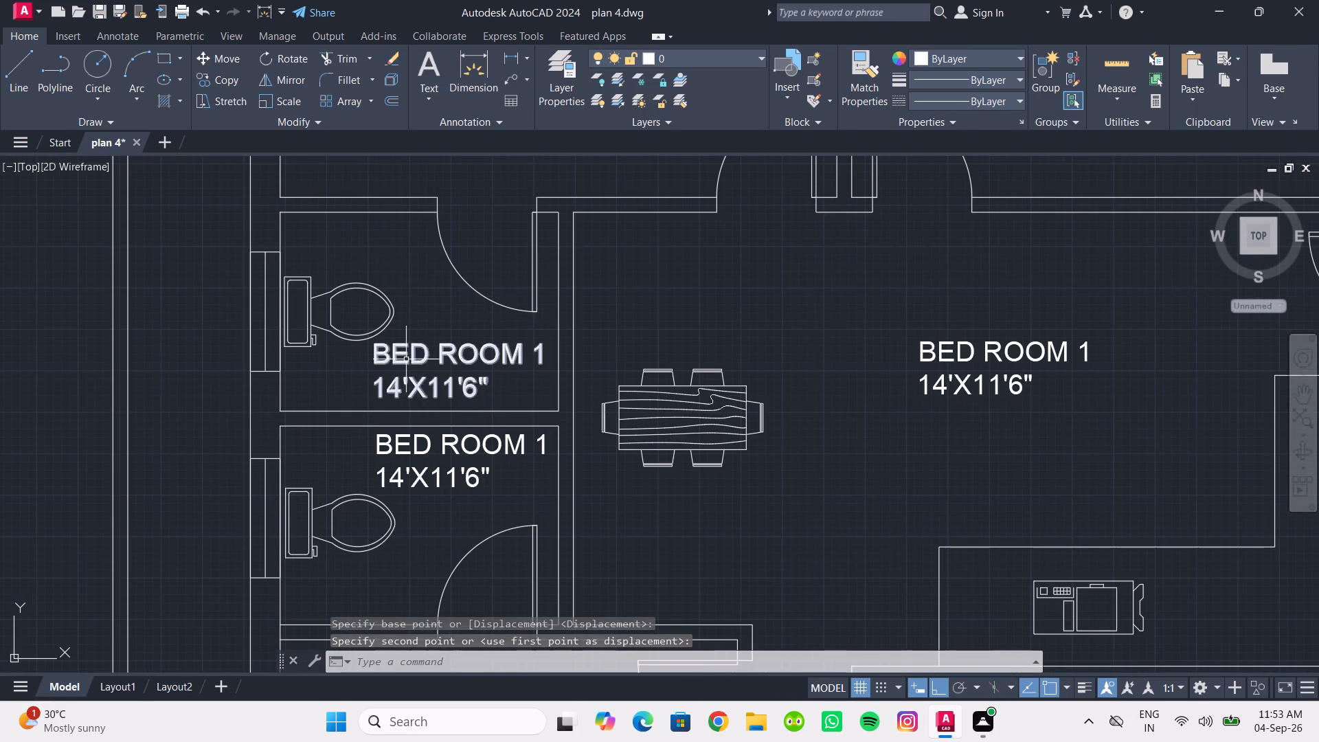
pyautogui.doubleClick(406, 359)
pyautogui.moveTo(519, 398); pyautogui.dragTo(345, 336)
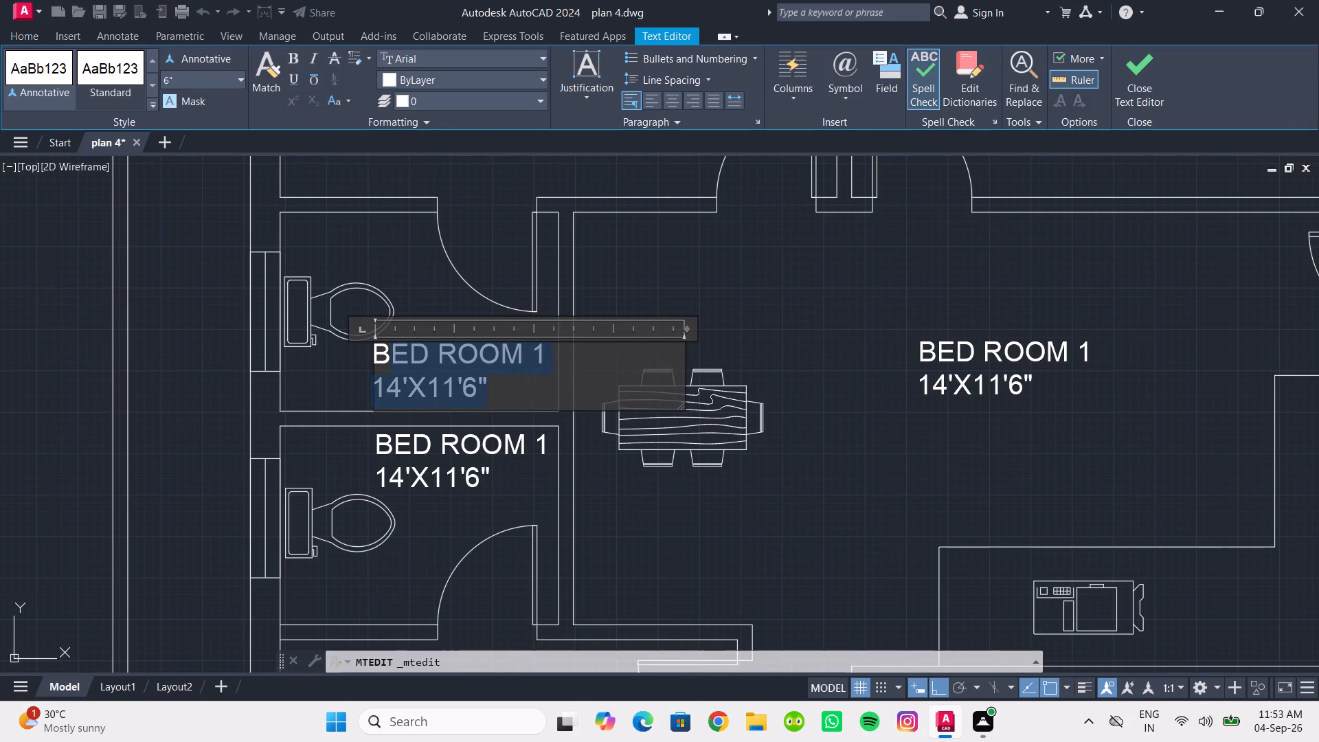
pyautogui.moveTo(345, 336); pyautogui.dragTo(343, 335)
pyautogui.write('TO')
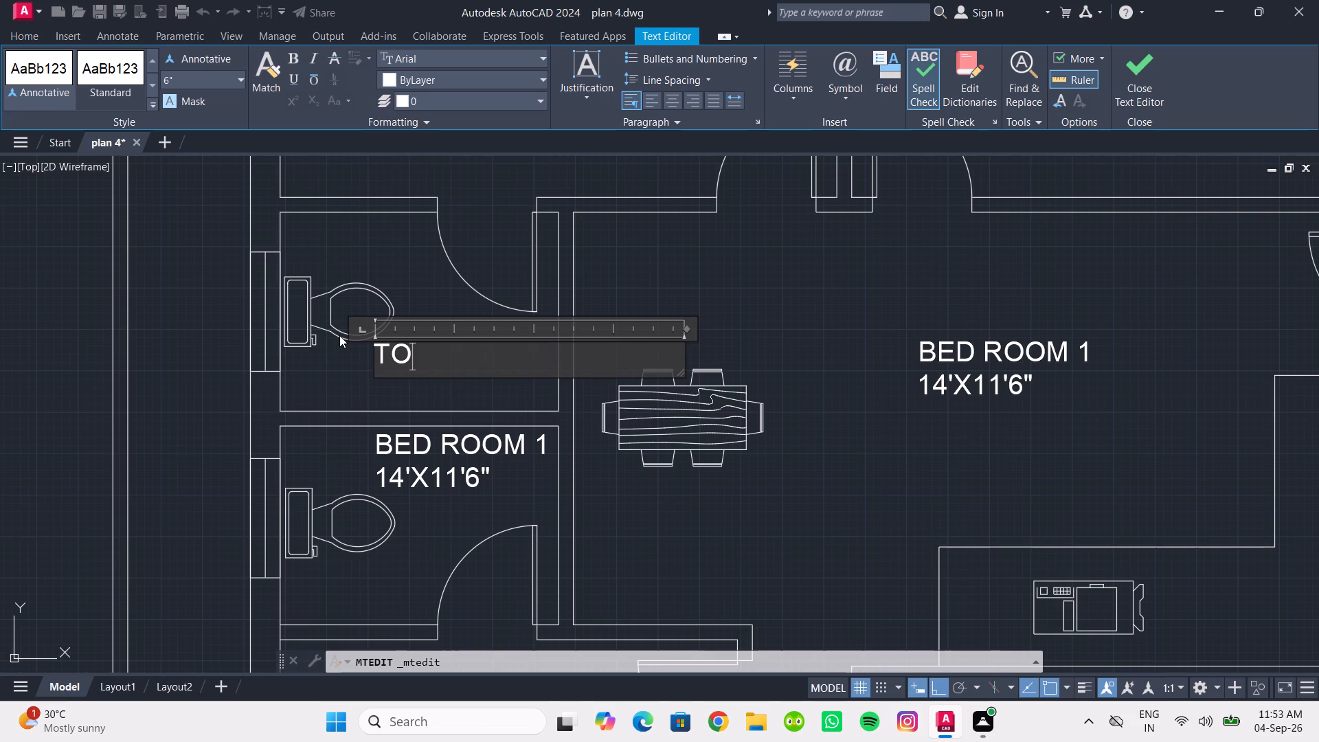
pyautogui.write('ILET')
pyautogui.press('Return')
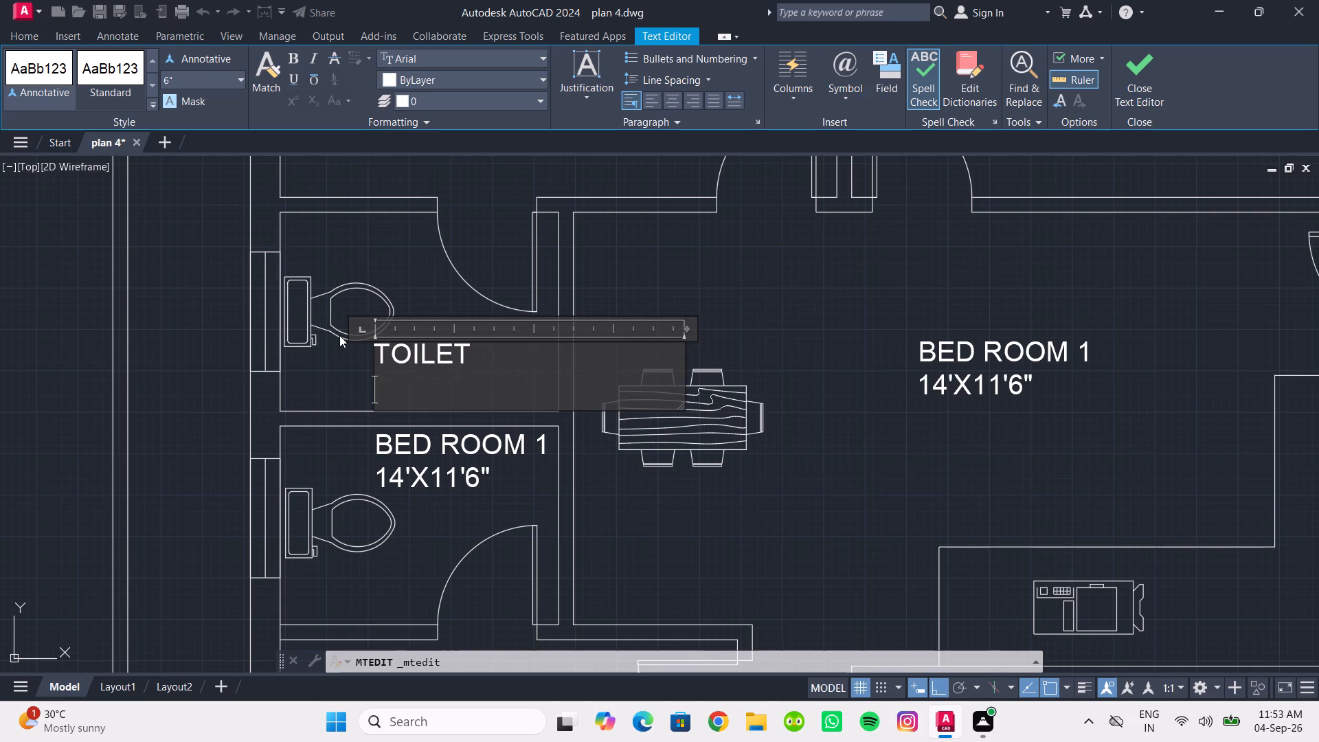
pyautogui.write("7'5")
pyautogui.press('BackSpace')
pyautogui.write("X5'")
pyautogui.click(179, 333)
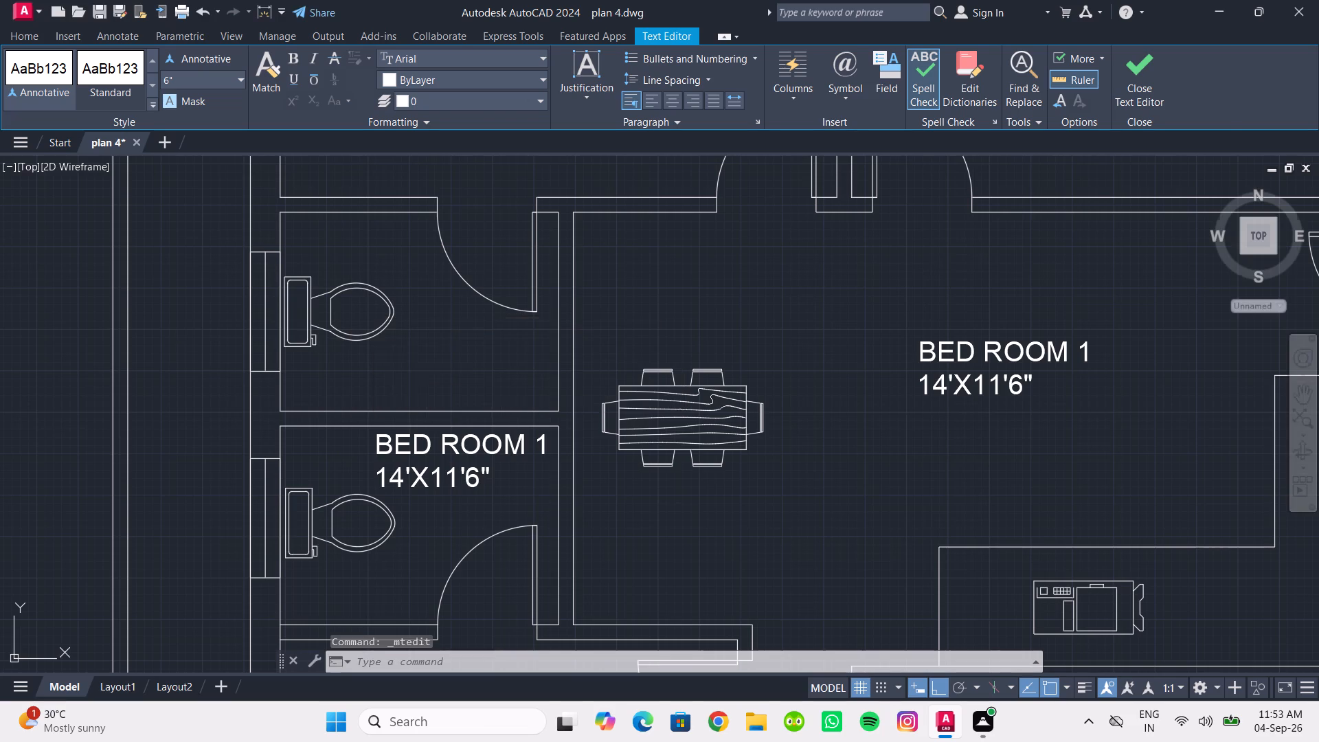
# Replace the label text in the lower of the two adjoining toilets with "TOILET" and "7'X5'" on two lines.
pyautogui.doubleClick(423, 449)
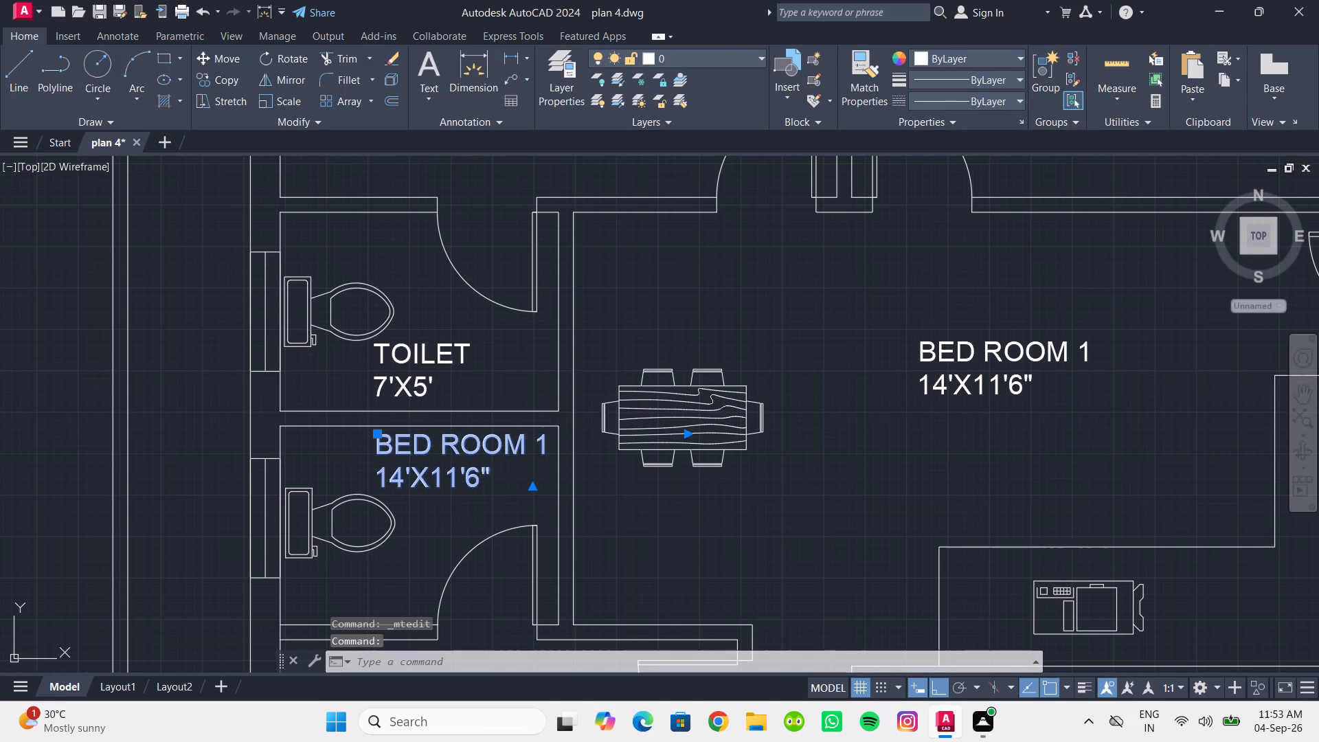
pyautogui.moveTo(512, 477); pyautogui.dragTo(346, 438)
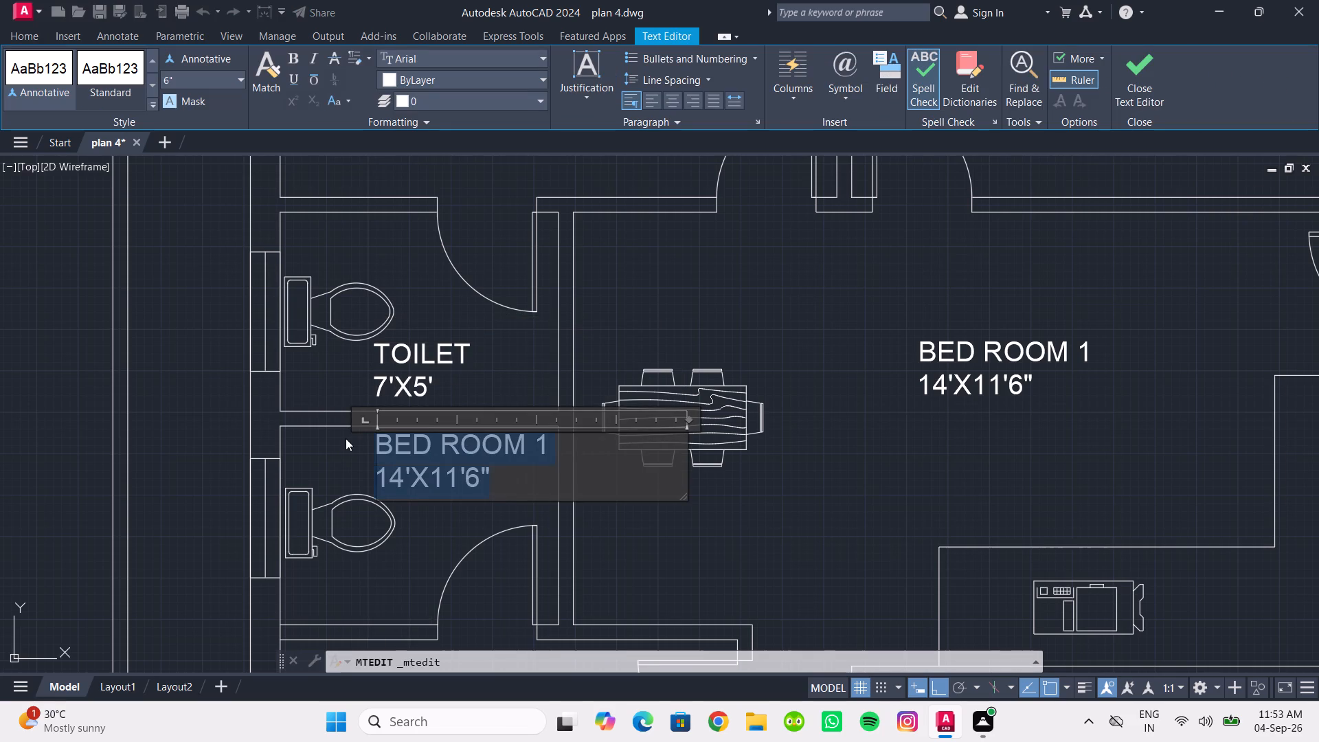
pyautogui.write('TOILET')
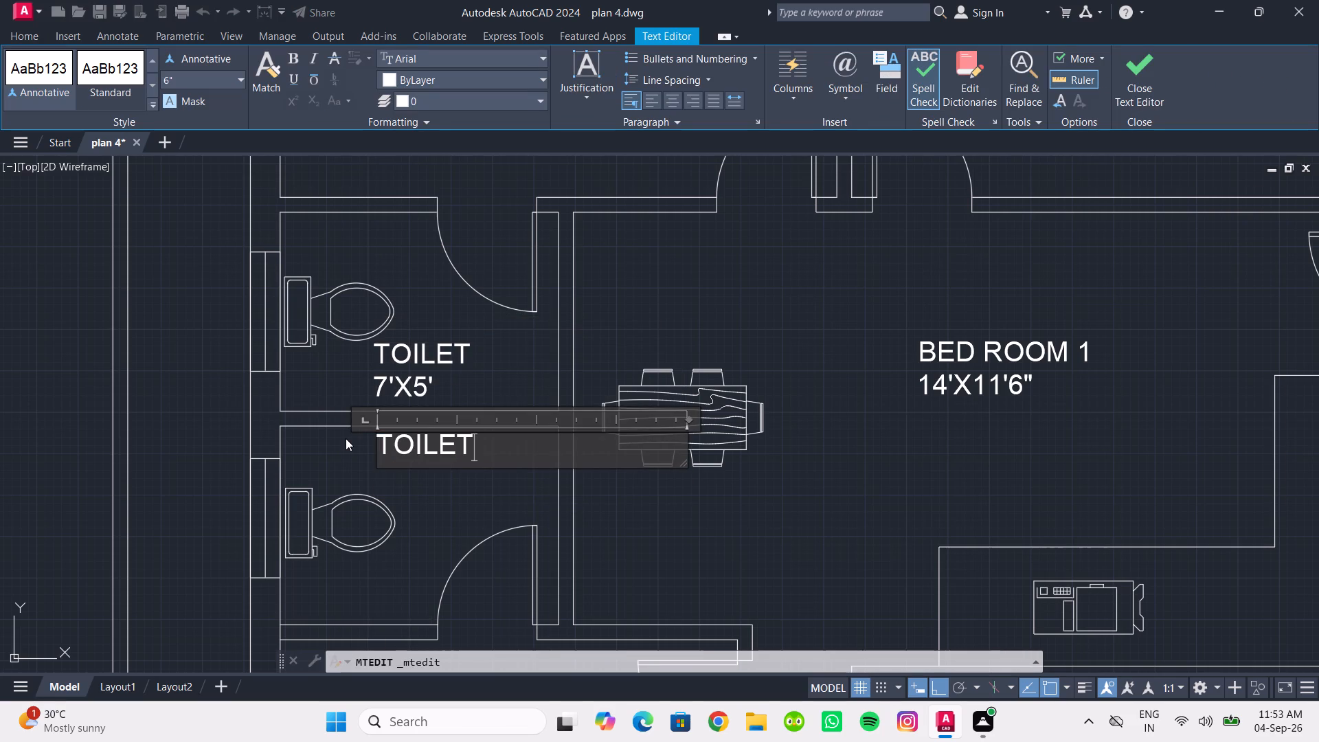
pyautogui.press('Return')
pyautogui.write("7'")
pyautogui.write('X5')
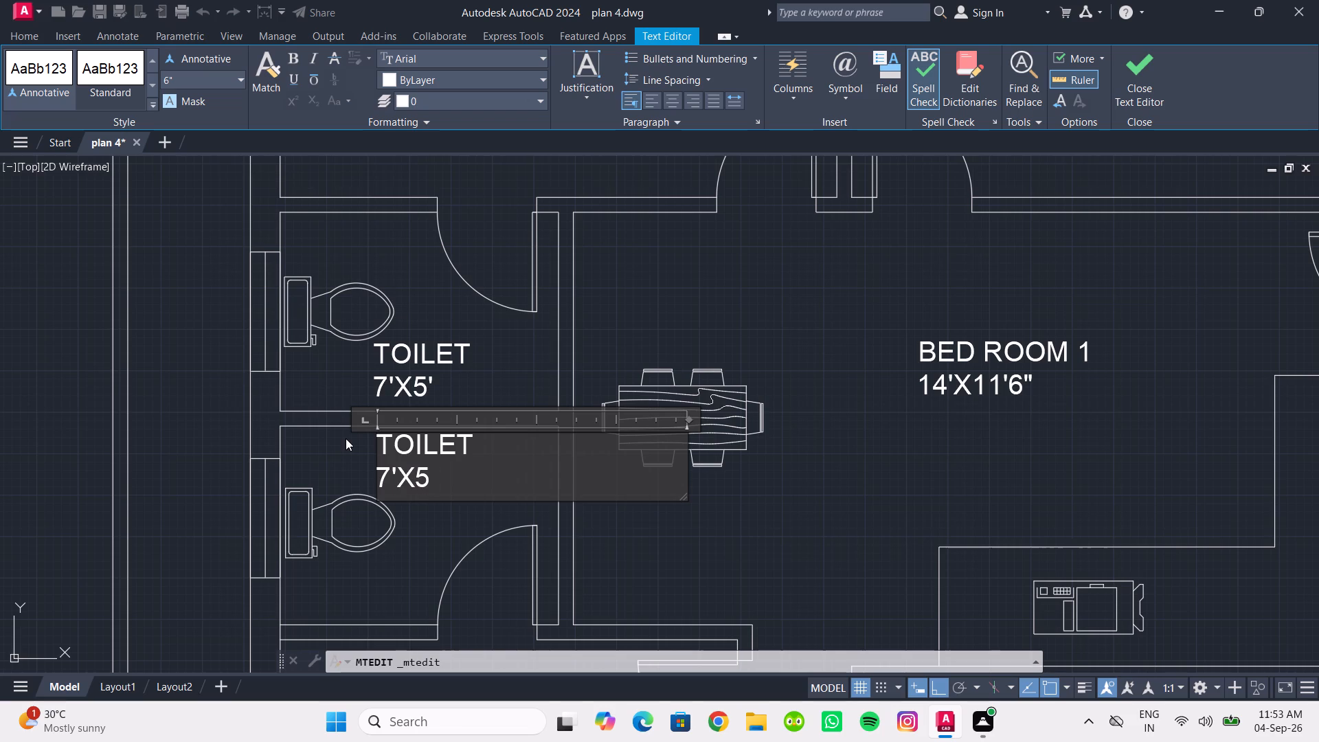
pyautogui.press("'")
pyautogui.press('Return')
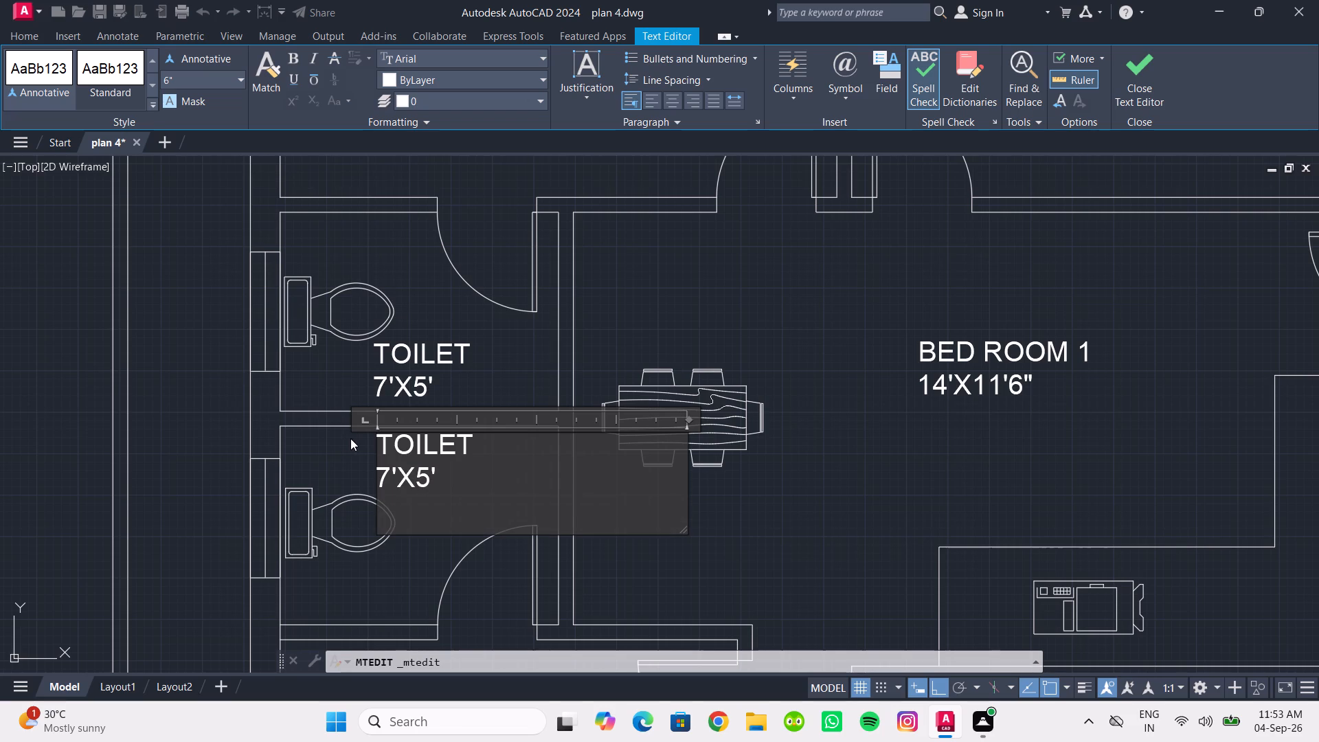
pyautogui.click(317, 466)
# Replace the label text between the dining table and kitchen counter with "KITCHEN & LIVING ROOM" and the size "21'X11'5"" beneath.
pyautogui.moveTo(339, 475); pyautogui.dragTo(285, 445, button='middle')
pyautogui.scroll(-1, 322, 458)
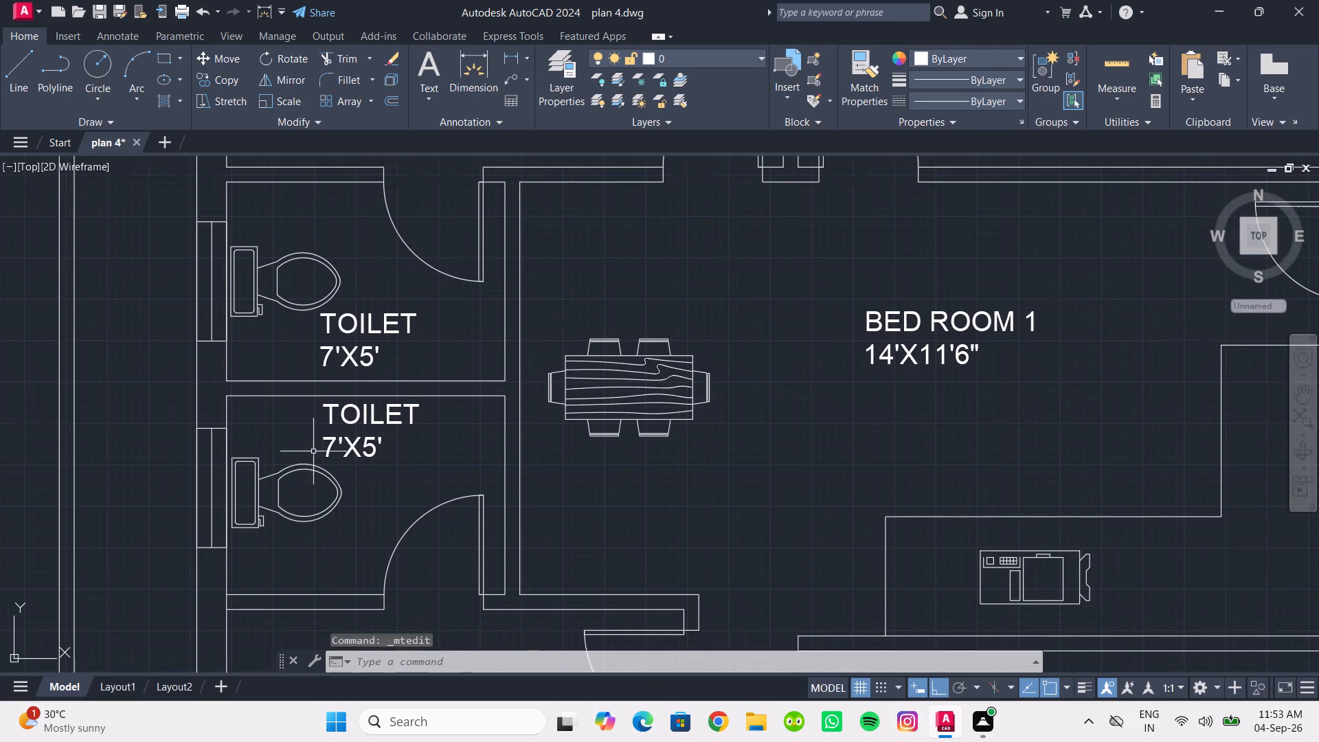
pyautogui.scroll(-1, 324, 458)
pyautogui.scroll(4, 588, 415)
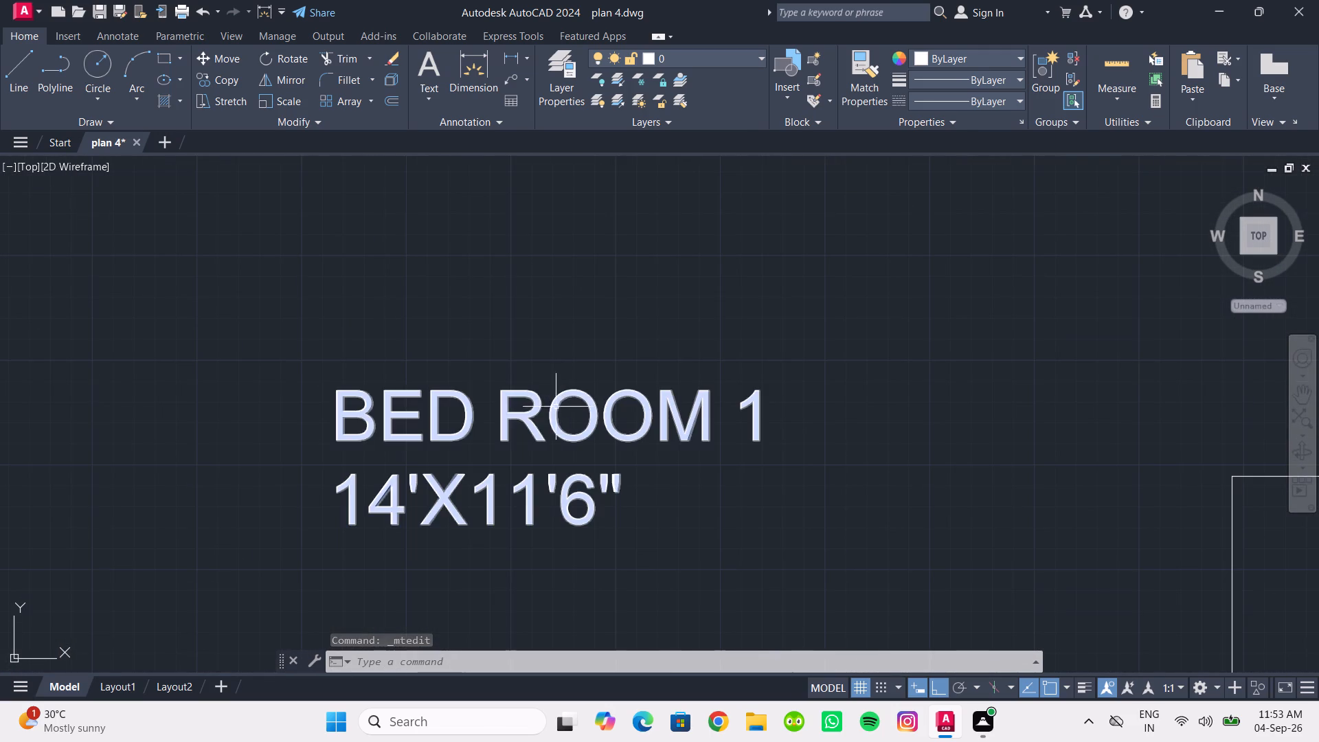
pyautogui.doubleClick(538, 407)
pyautogui.moveTo(674, 518); pyautogui.dragTo(509, 472)
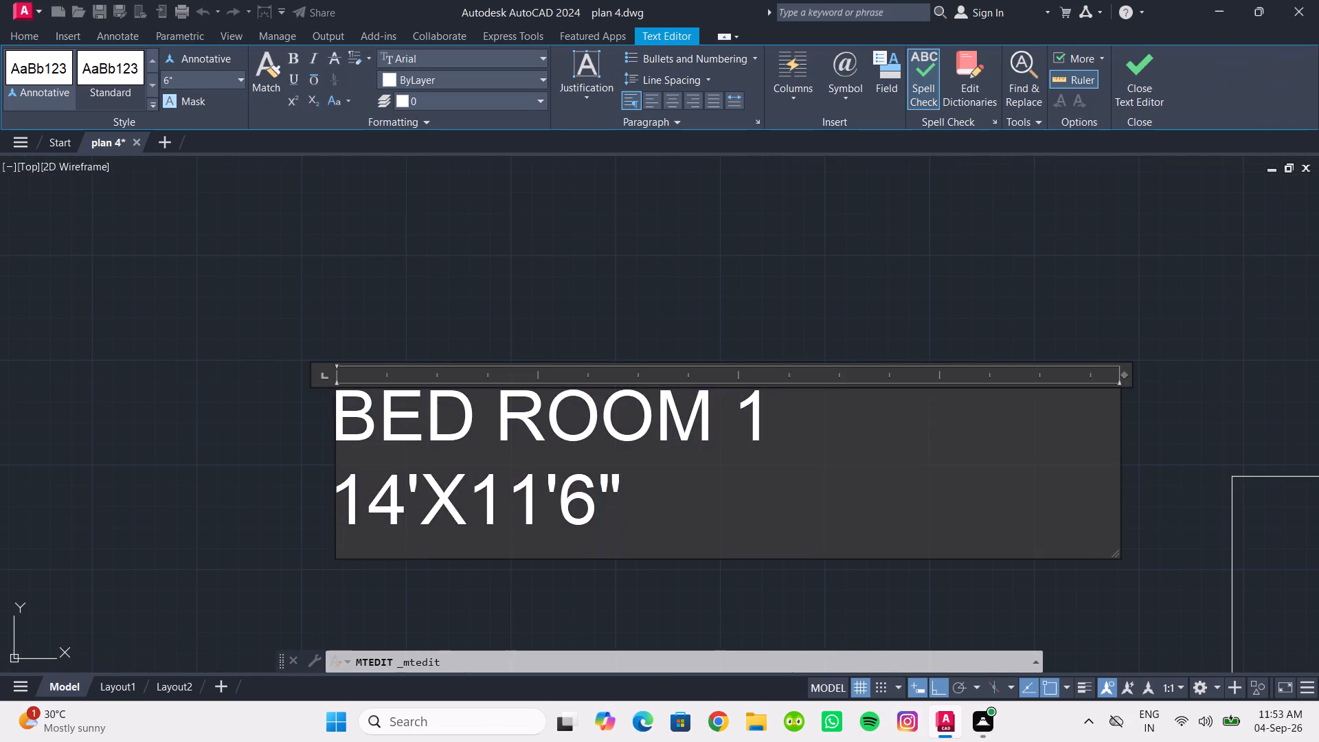
pyautogui.moveTo(509, 472); pyautogui.dragTo(314, 442)
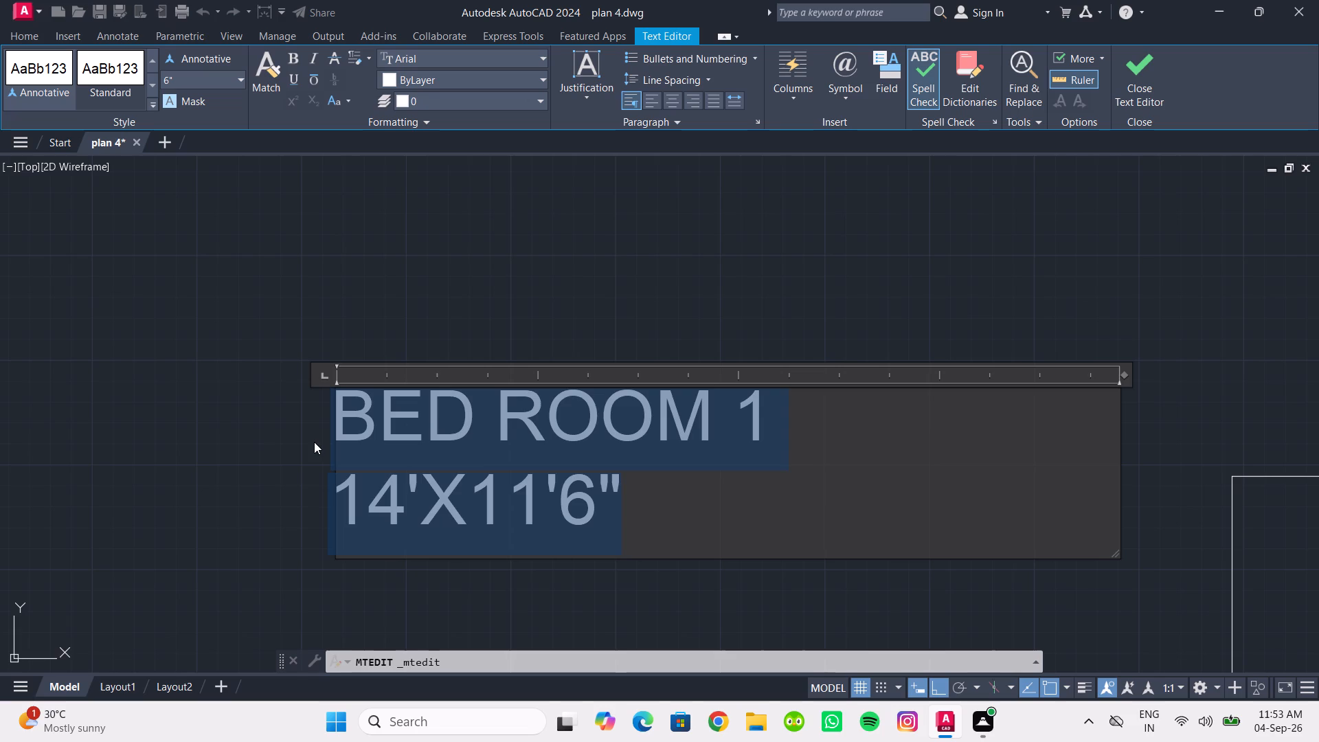
pyautogui.write('KITHEC')
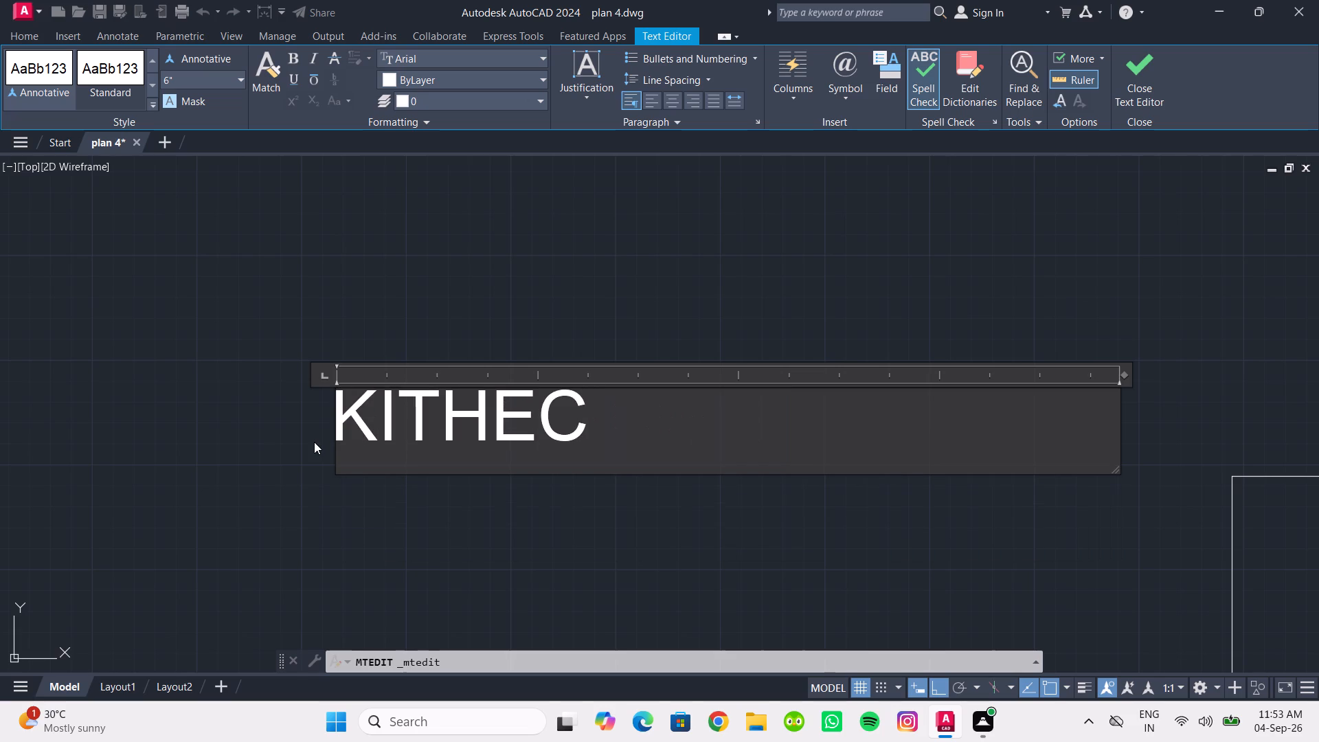
pyautogui.press('BackSpace')
pyautogui.press('BackSpace')
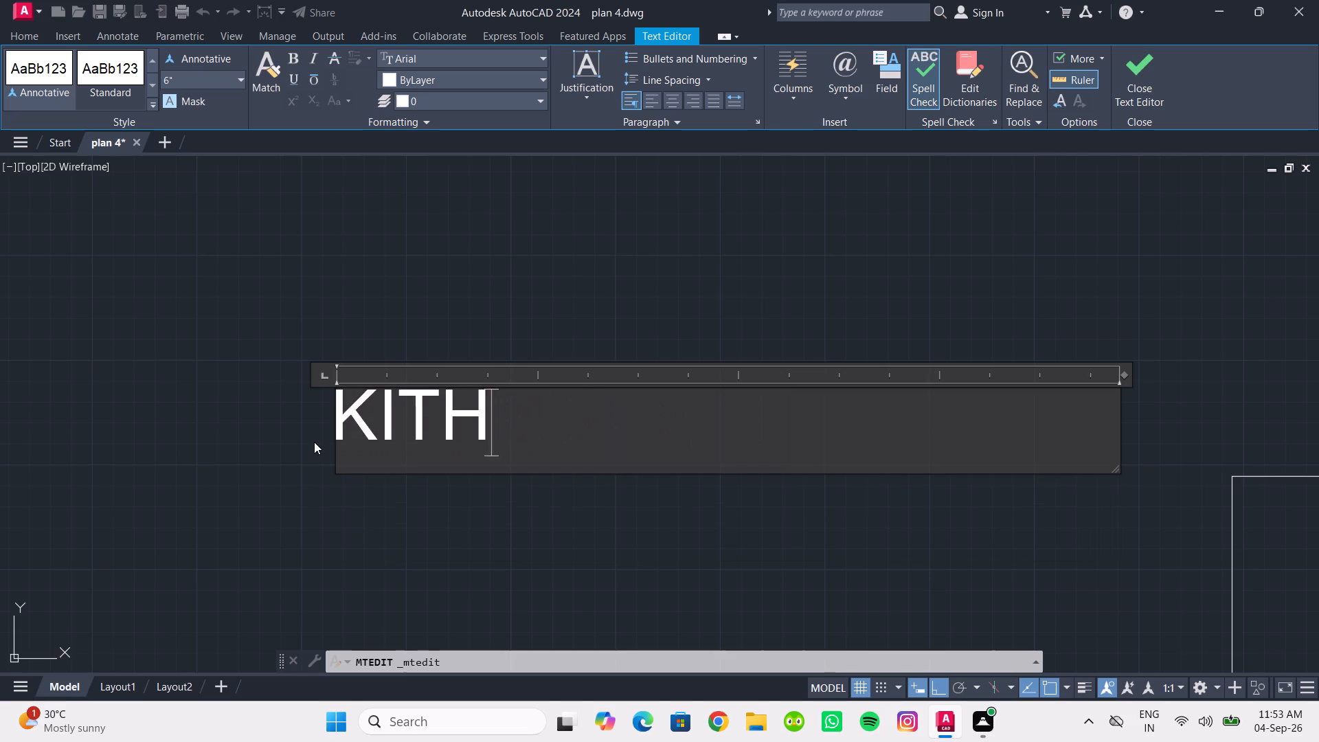
pyautogui.press('BackSpace')
pyautogui.write('CHEN')
pyautogui.press('space')
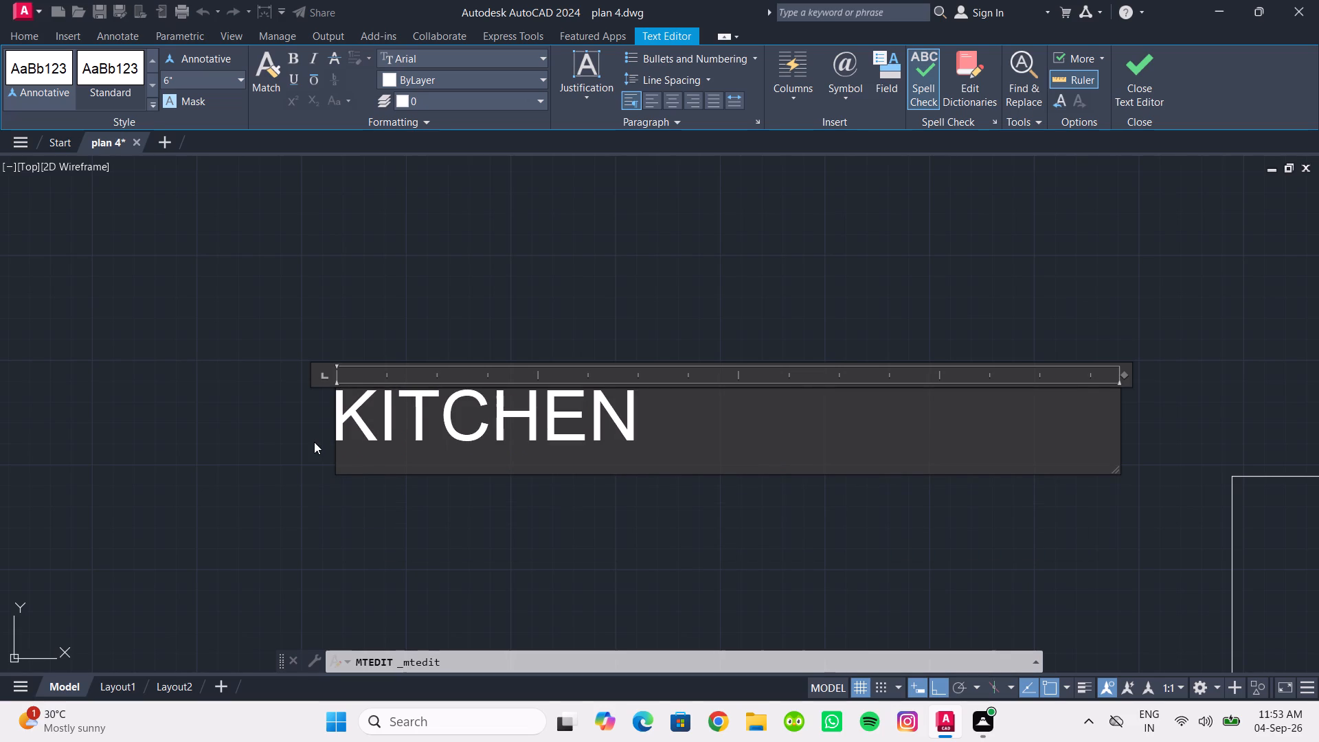
pyautogui.hotkey('shift', '&')
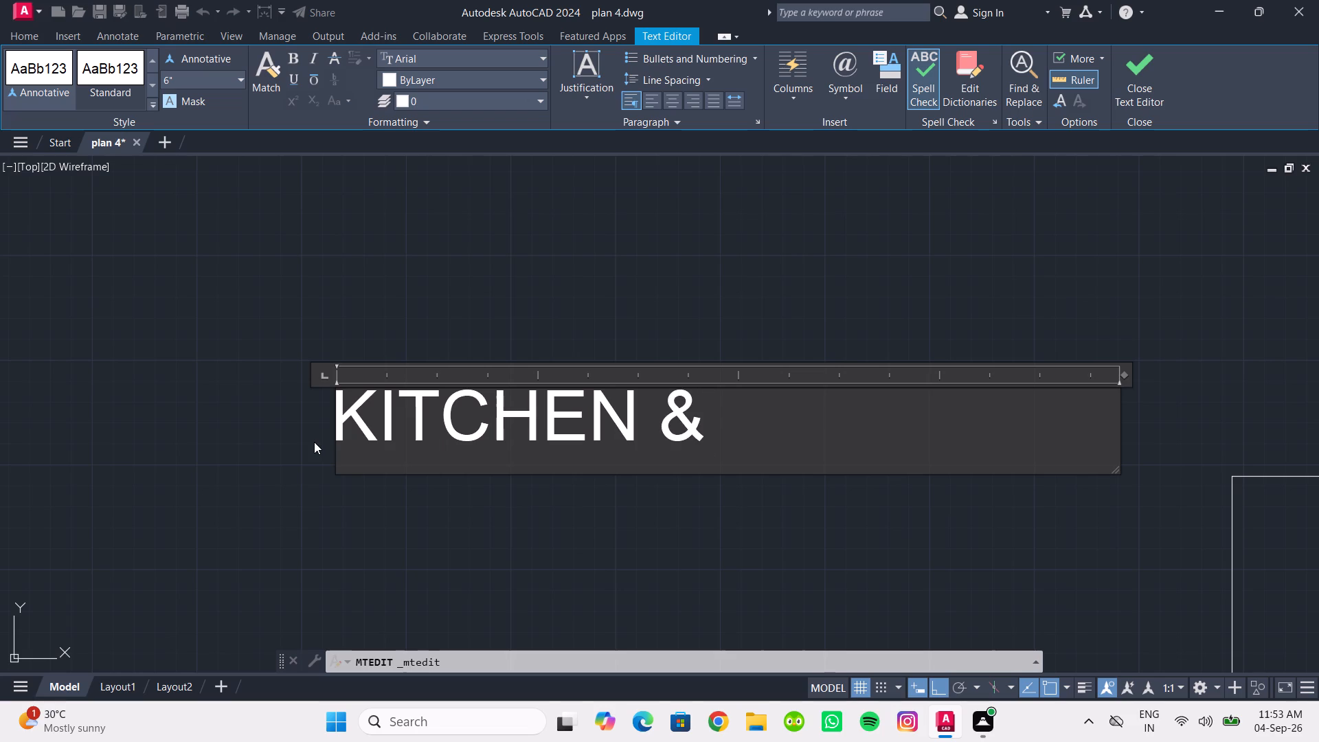
pyautogui.press('space')
pyautogui.write('LVI')
pyautogui.press('BackSpace')
pyautogui.press('BackSpace')
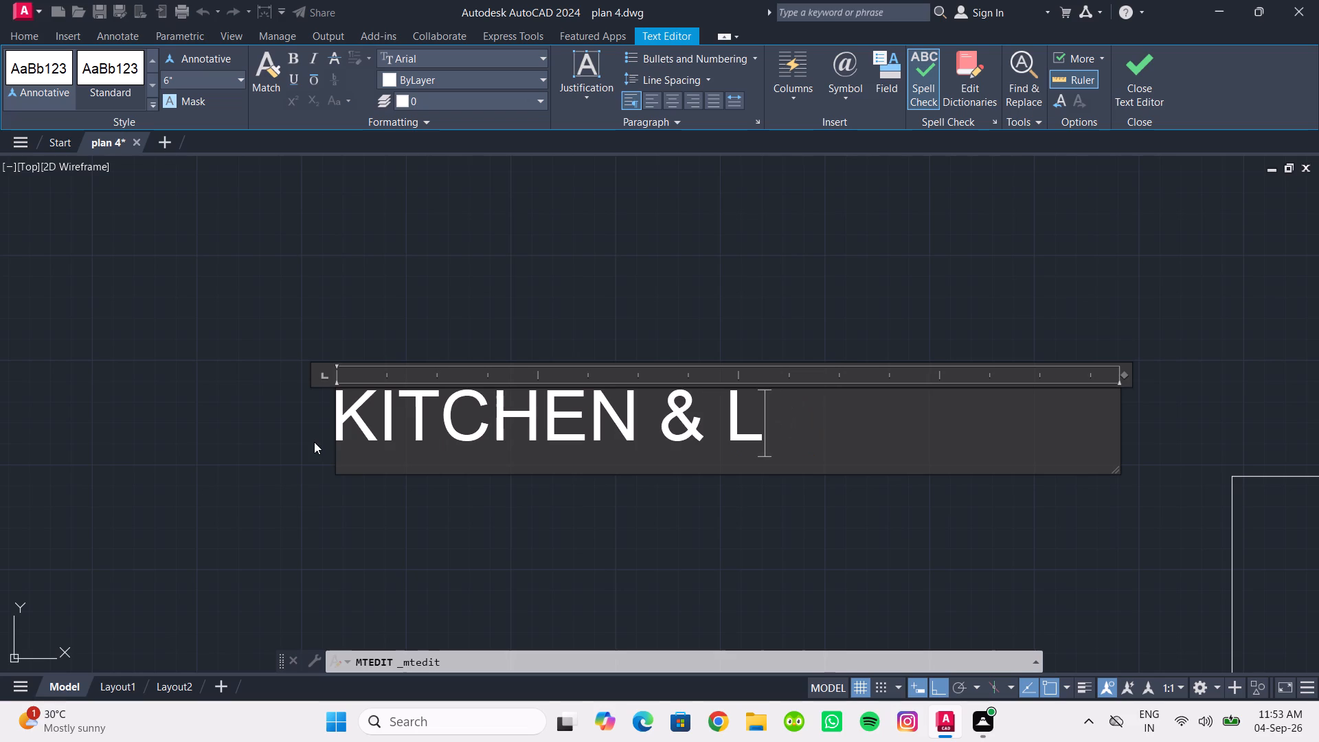
pyautogui.write('IVING ROOM')
pyautogui.press('Return')
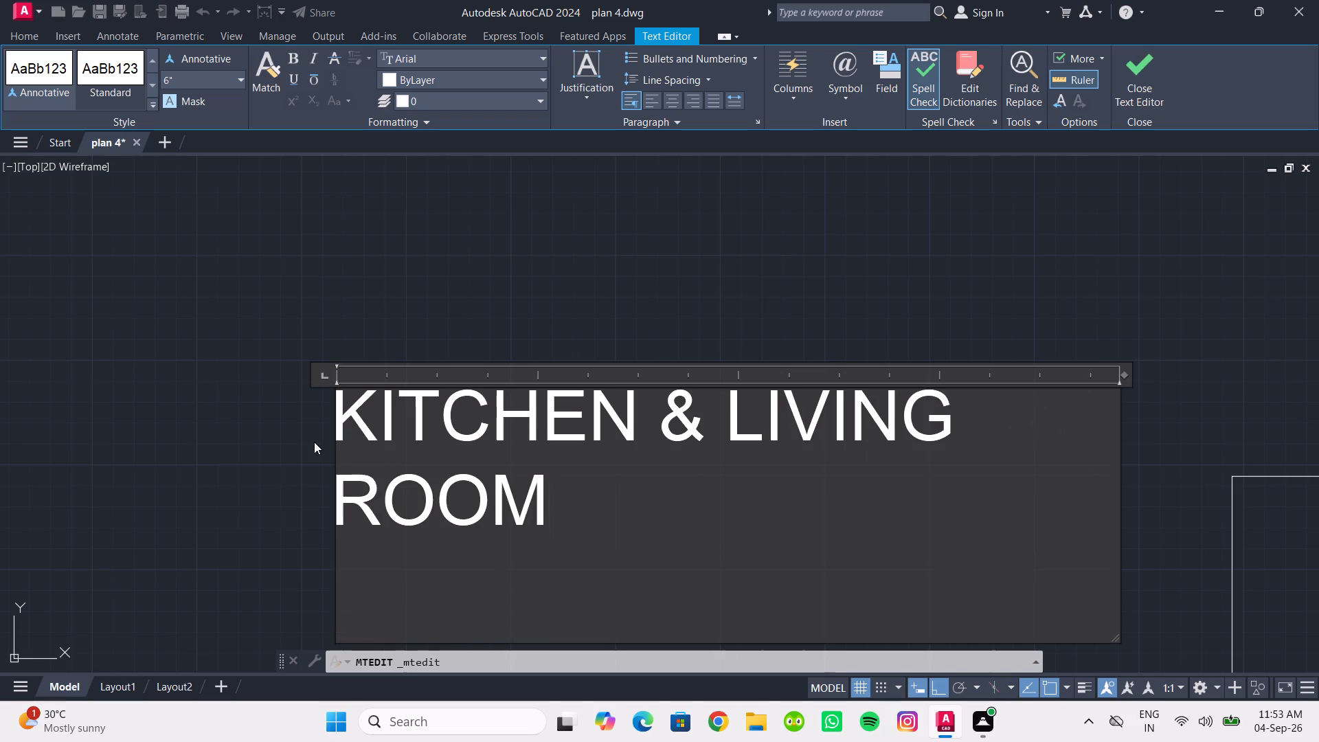
pyautogui.write("21'X")
pyautogui.write('11\'5"')
pyautogui.press('Return')
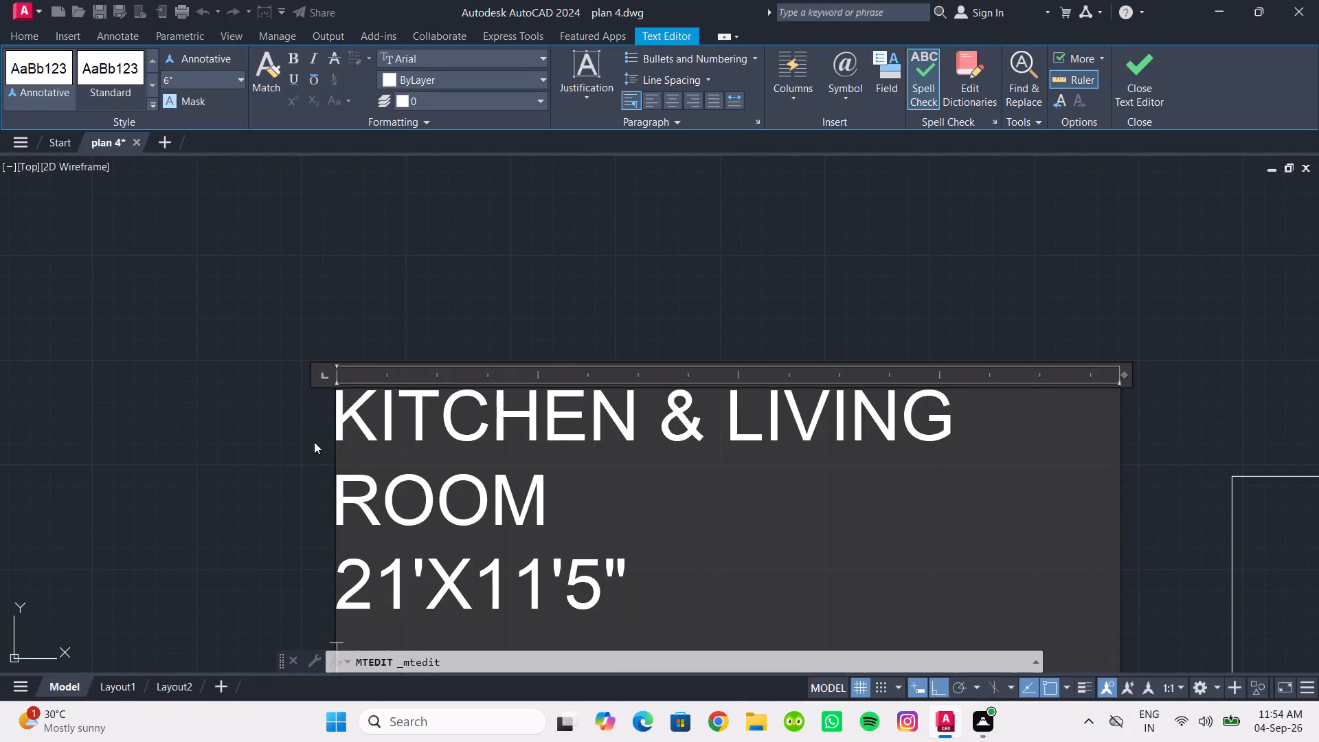
pyautogui.click(207, 431)
# Replace the label text in the passage beside the boundary wall with the single line "PASSASE".
pyautogui.scroll(-2, 245, 423)
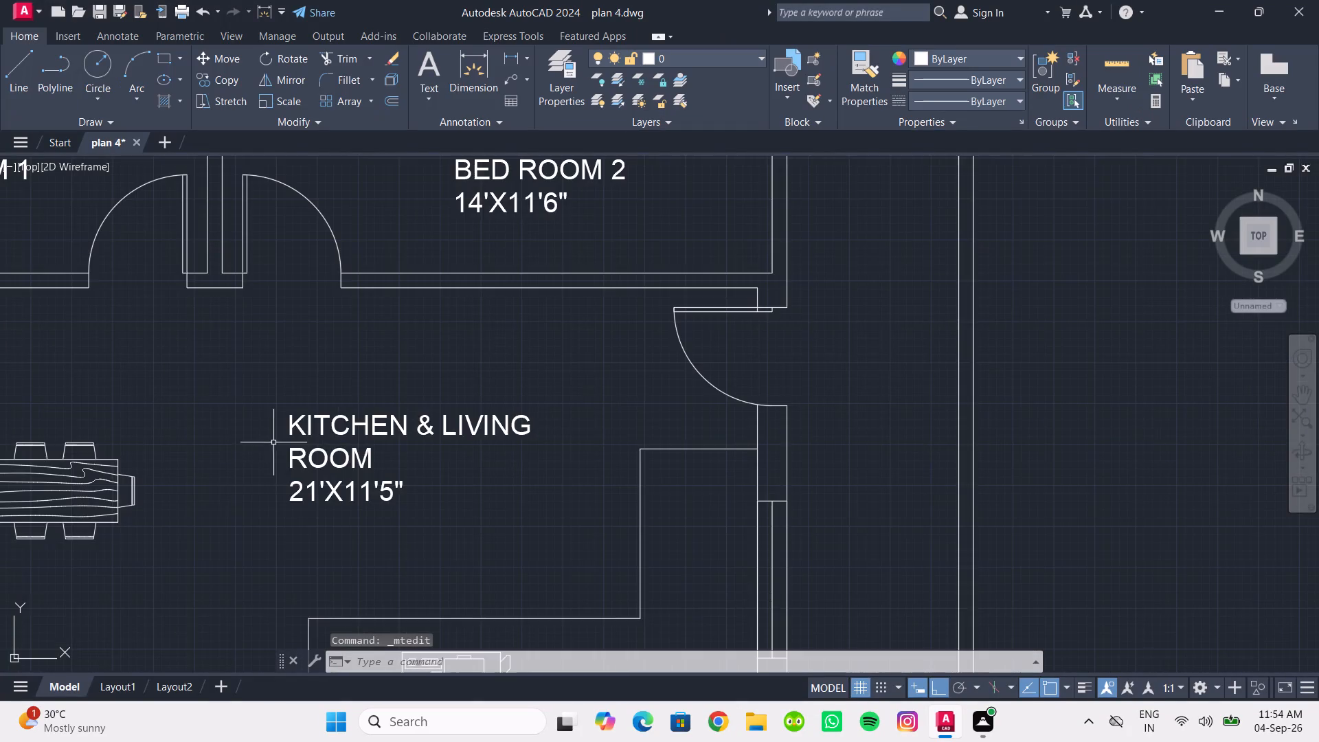
pyautogui.scroll(-3, 307, 508)
pyautogui.moveTo(307, 508); pyautogui.dragTo(351, 407, button='middle')
pyautogui.scroll(2, 441, 516)
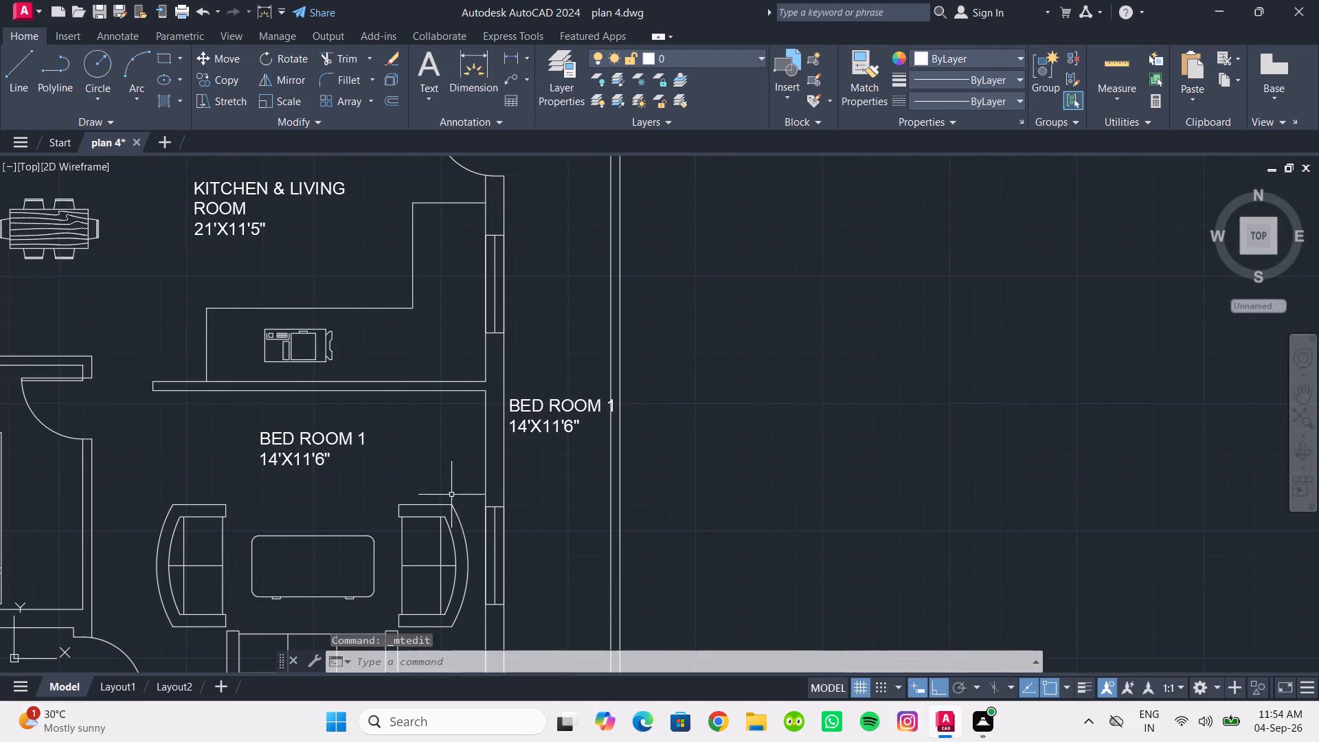
pyautogui.doubleClick(544, 409)
pyautogui.moveTo(587, 428); pyautogui.dragTo(585, 428)
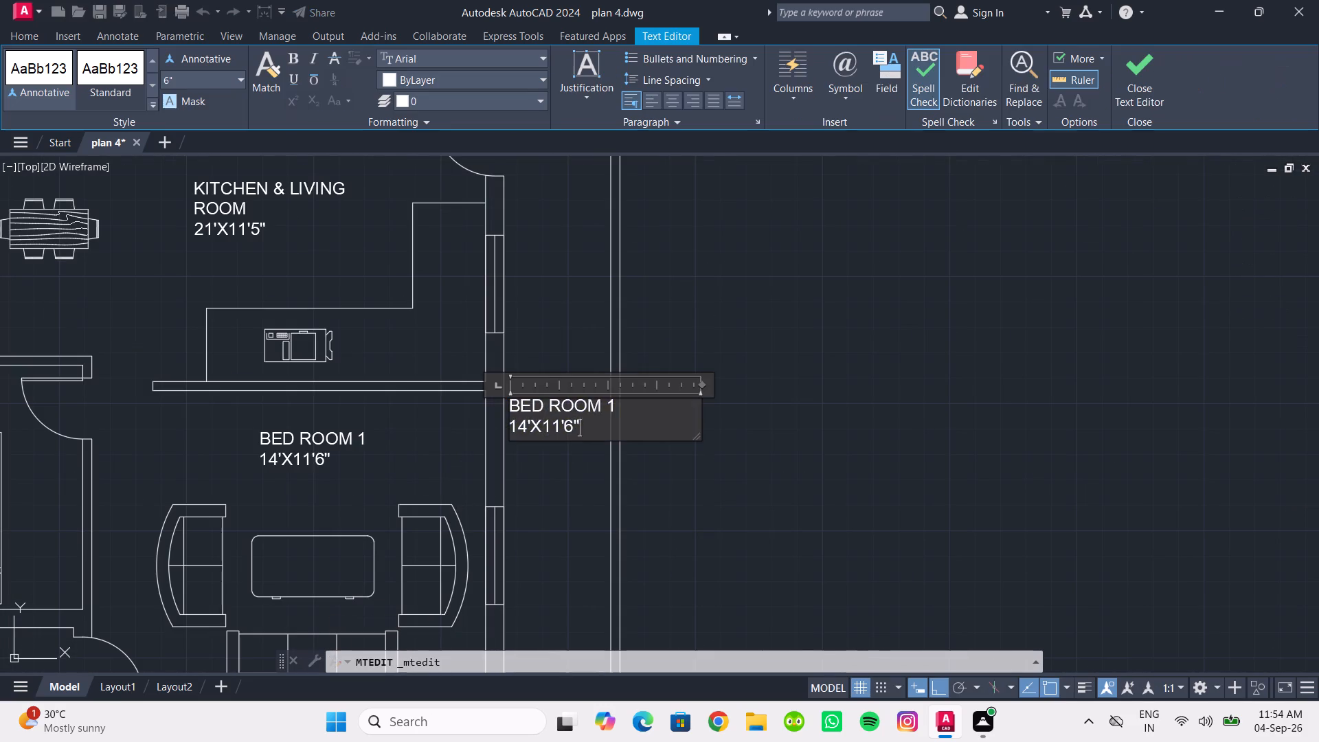
pyautogui.moveTo(585, 428); pyautogui.dragTo(444, 390)
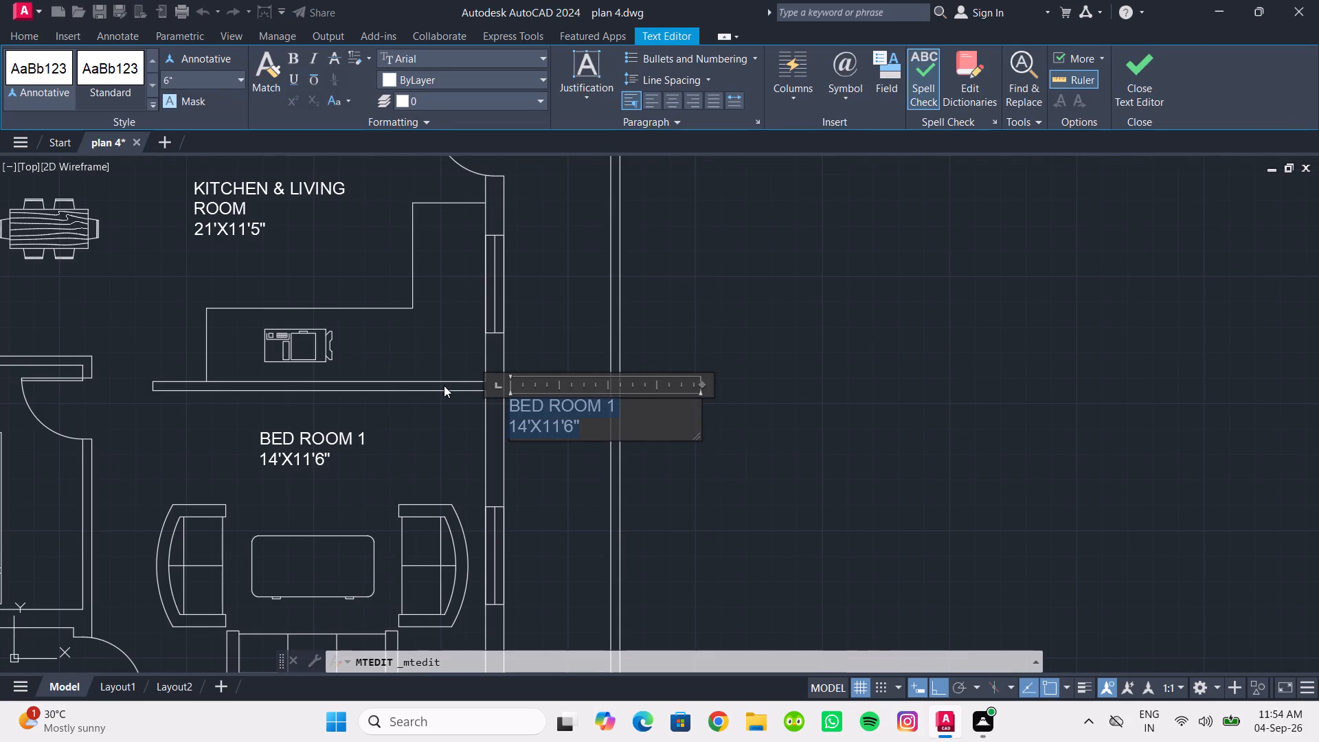
pyautogui.write('PAA')
pyautogui.press('BackSpace')
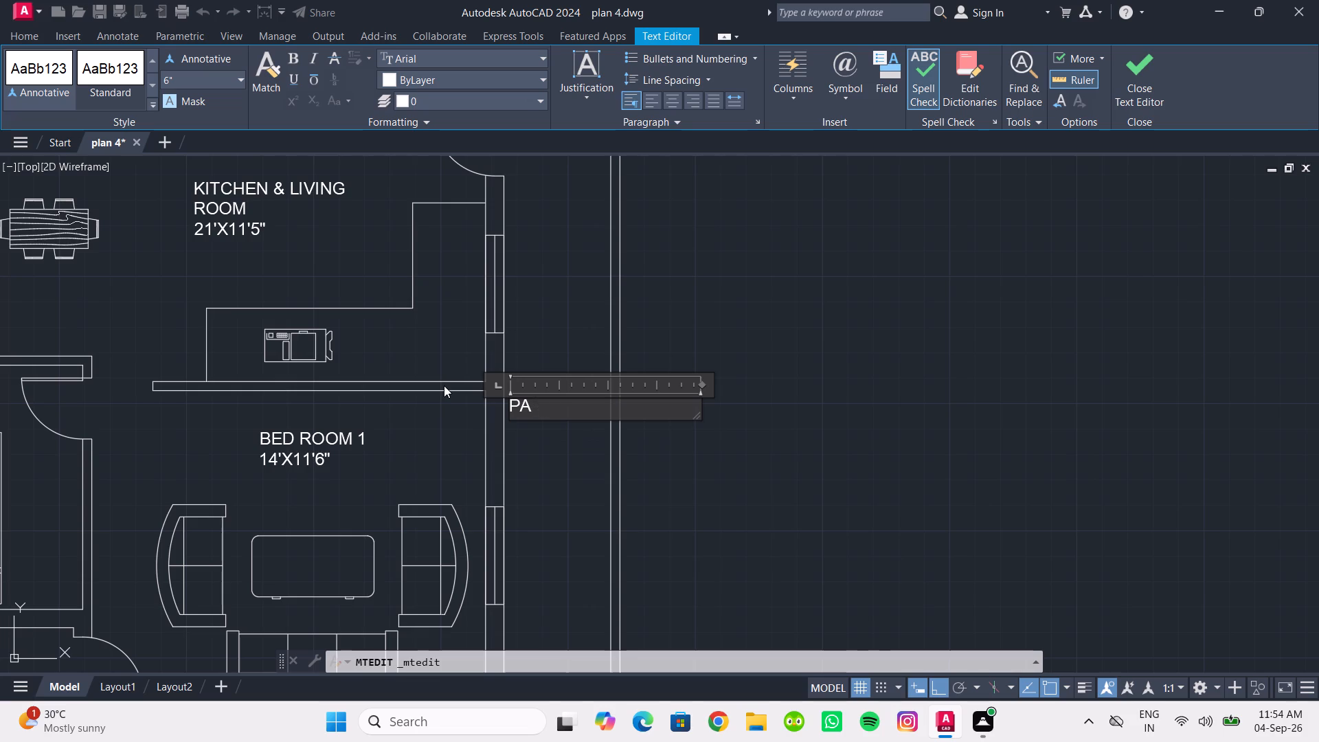
pyautogui.write('SSASE')
pyautogui.click(564, 457)
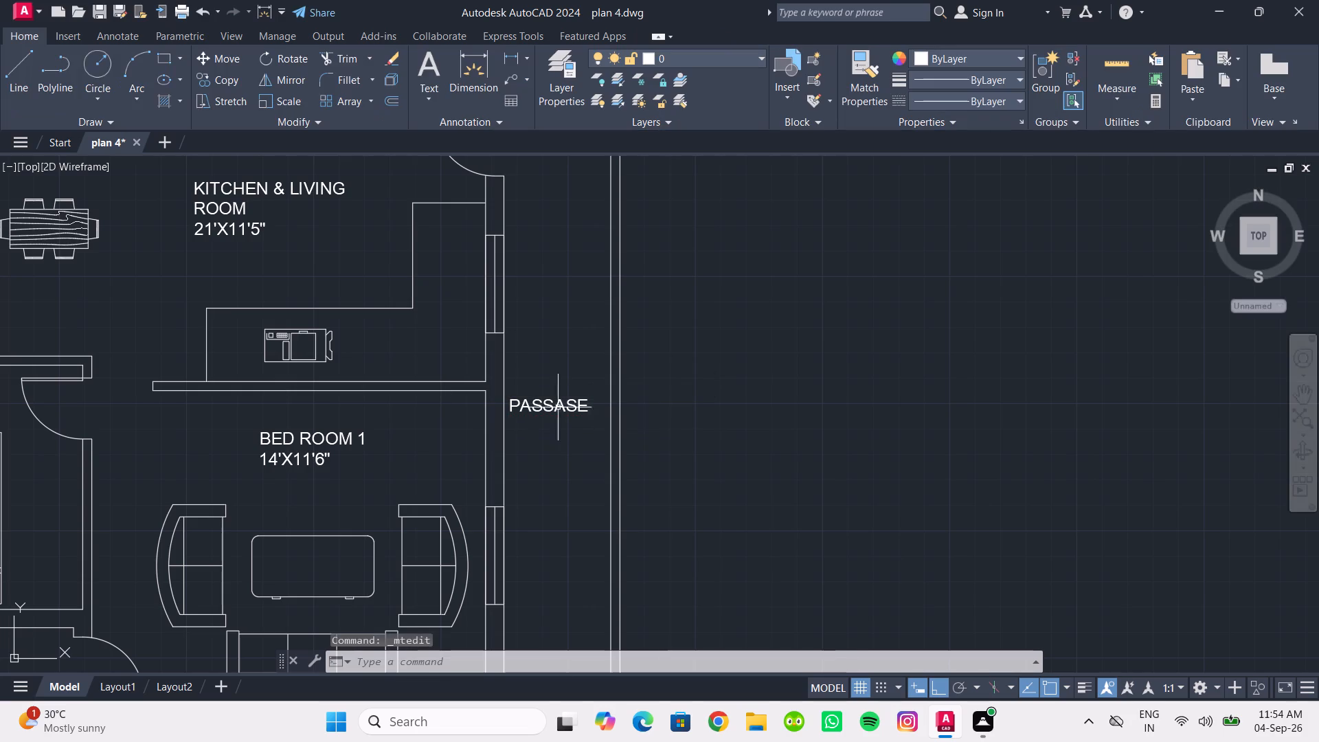
# Rotate the PASSASE label 90° counterclockwise so it runs vertically along the passage.
pyautogui.click(557, 399)
pyautogui.click(269, 56)
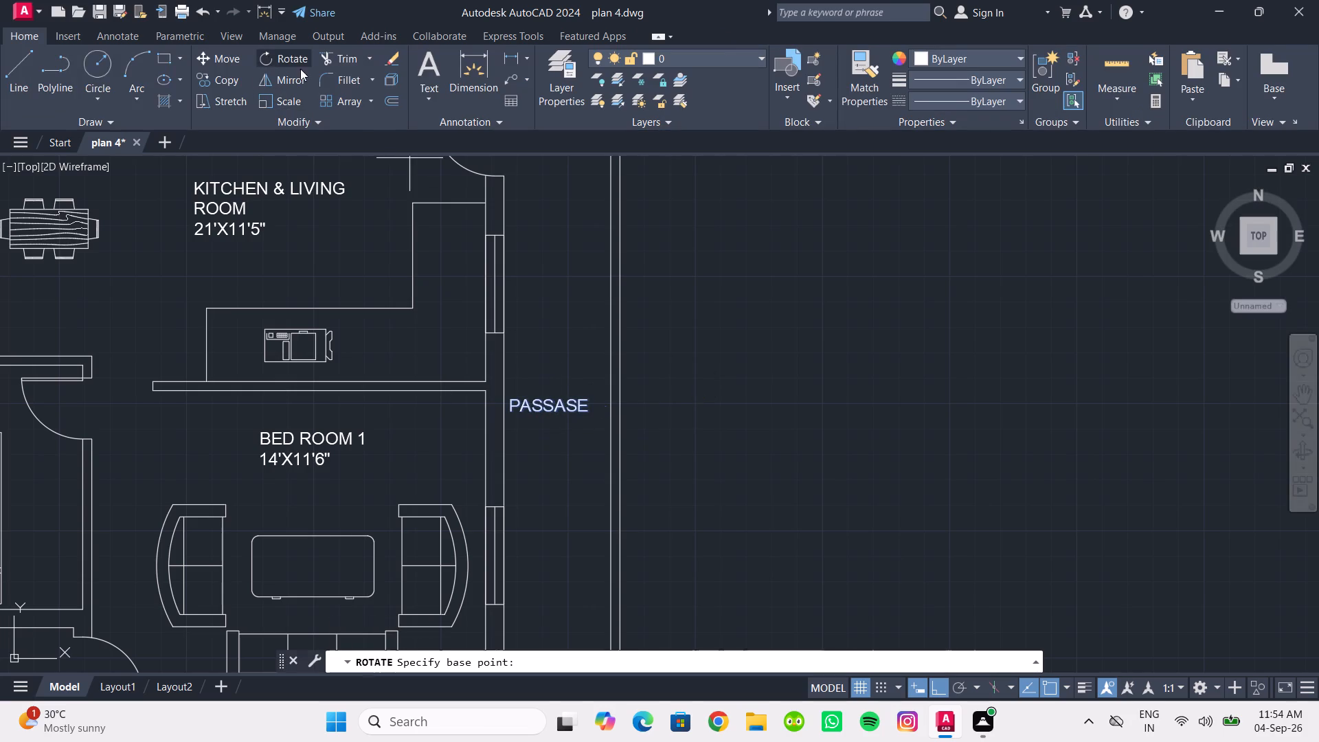
pyautogui.moveTo(563, 395); pyautogui.dragTo(564, 387)
pyautogui.click(552, 281)
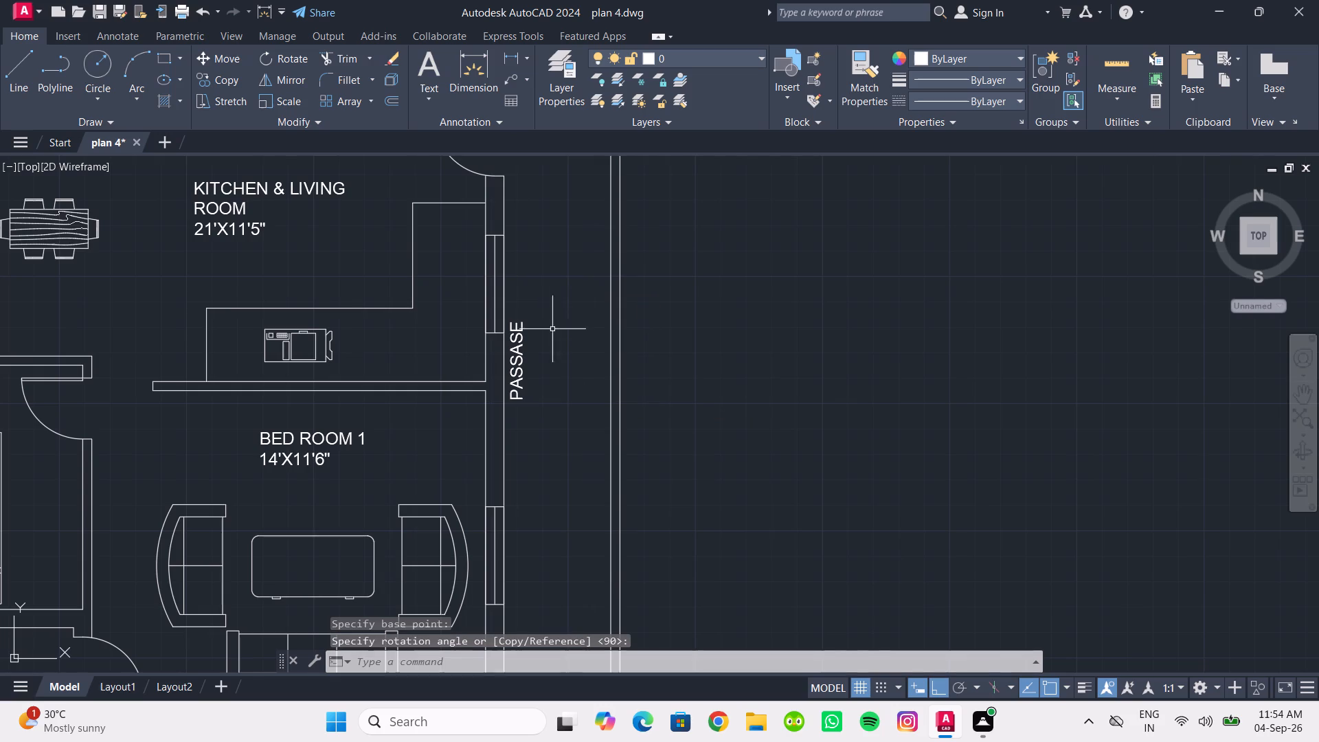
# Move the vertical PASSASE label to the middle of the passage, between the outer house wall and the boundary wall.
pyautogui.click(544, 382)
pyautogui.click(520, 348)
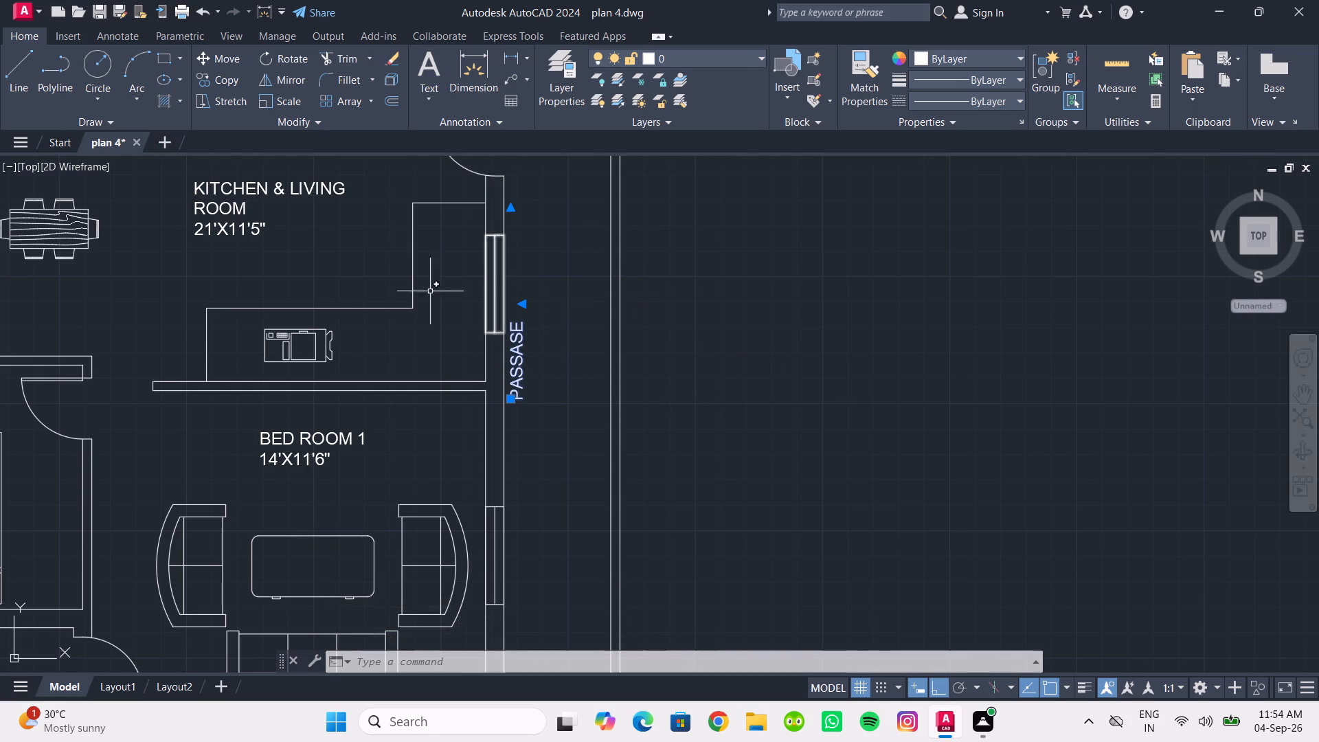
pyautogui.click(227, 62)
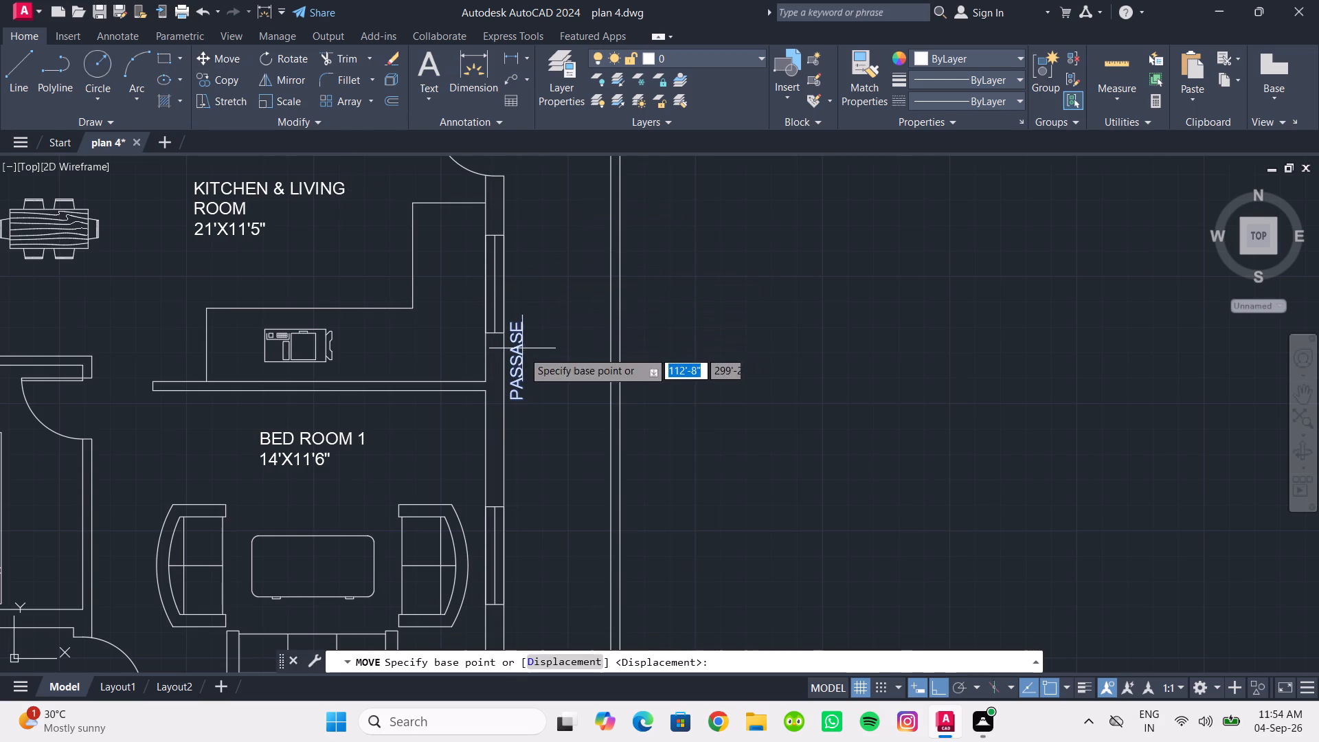
pyautogui.click(523, 351)
pyautogui.scroll(1, 563, 385)
pyautogui.click(563, 385)
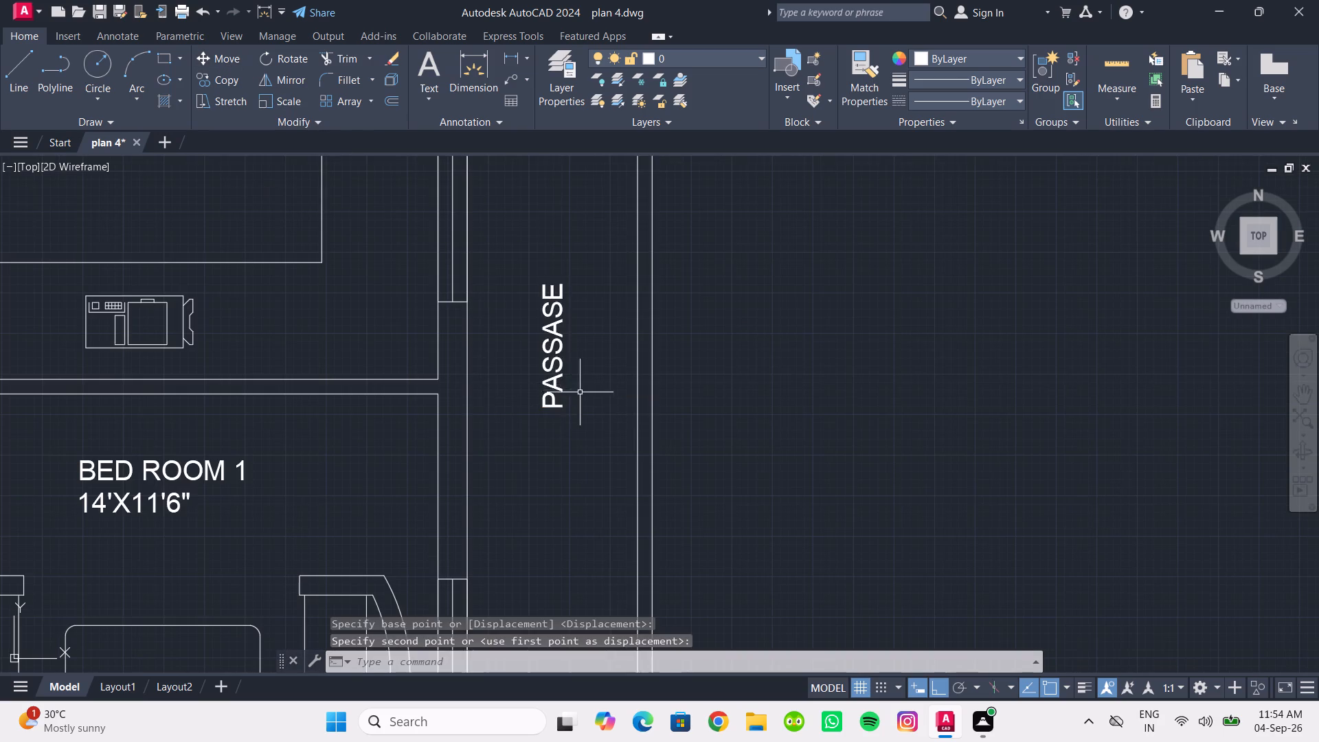
# Replace the copied label above the sofa set with "DRAWING HALL" and the size "16'6"X13'" beneath.
pyautogui.scroll(-3, 576, 393)
pyautogui.scroll(-1, 594, 486)
pyautogui.moveTo(594, 486); pyautogui.dragTo(632, 434, button='middle')
pyautogui.scroll(4, 534, 390)
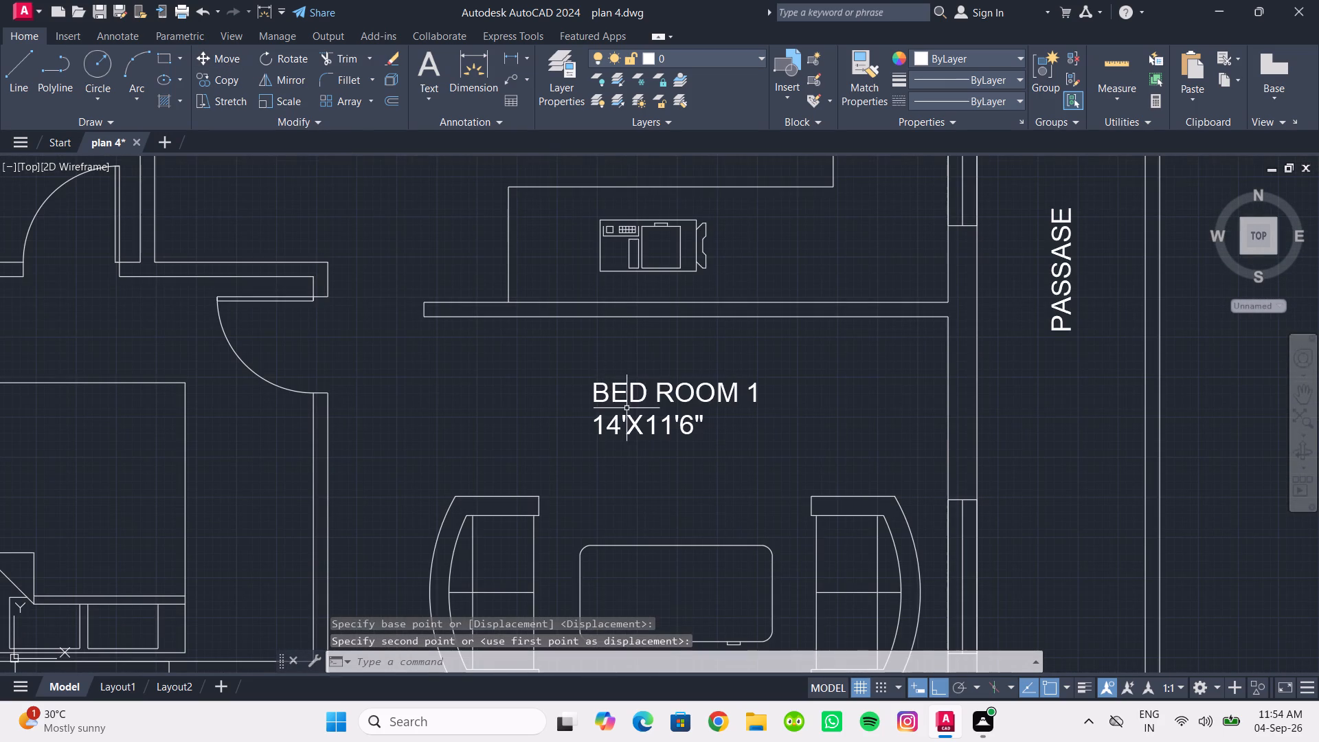
pyautogui.doubleClick(620, 388)
pyautogui.click(670, 428)
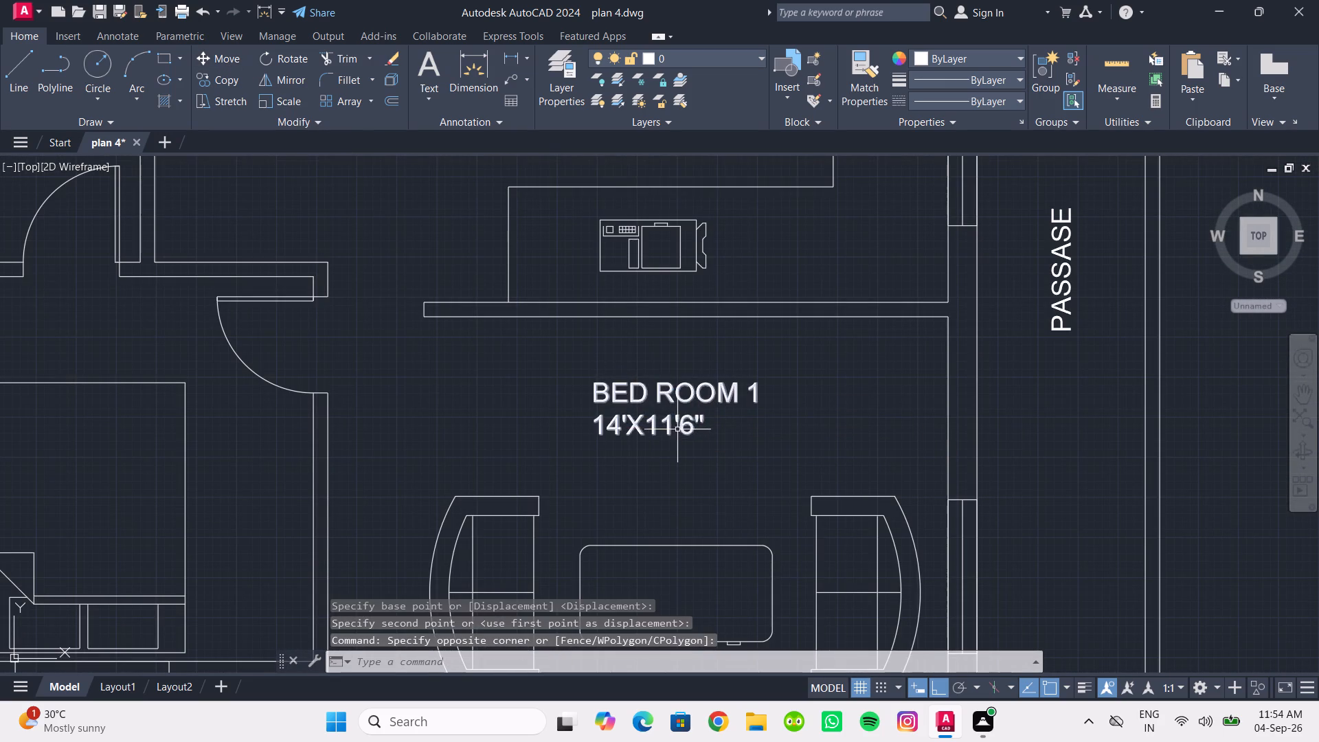
pyautogui.doubleClick(668, 427)
pyautogui.moveTo(723, 428); pyautogui.dragTo(574, 385)
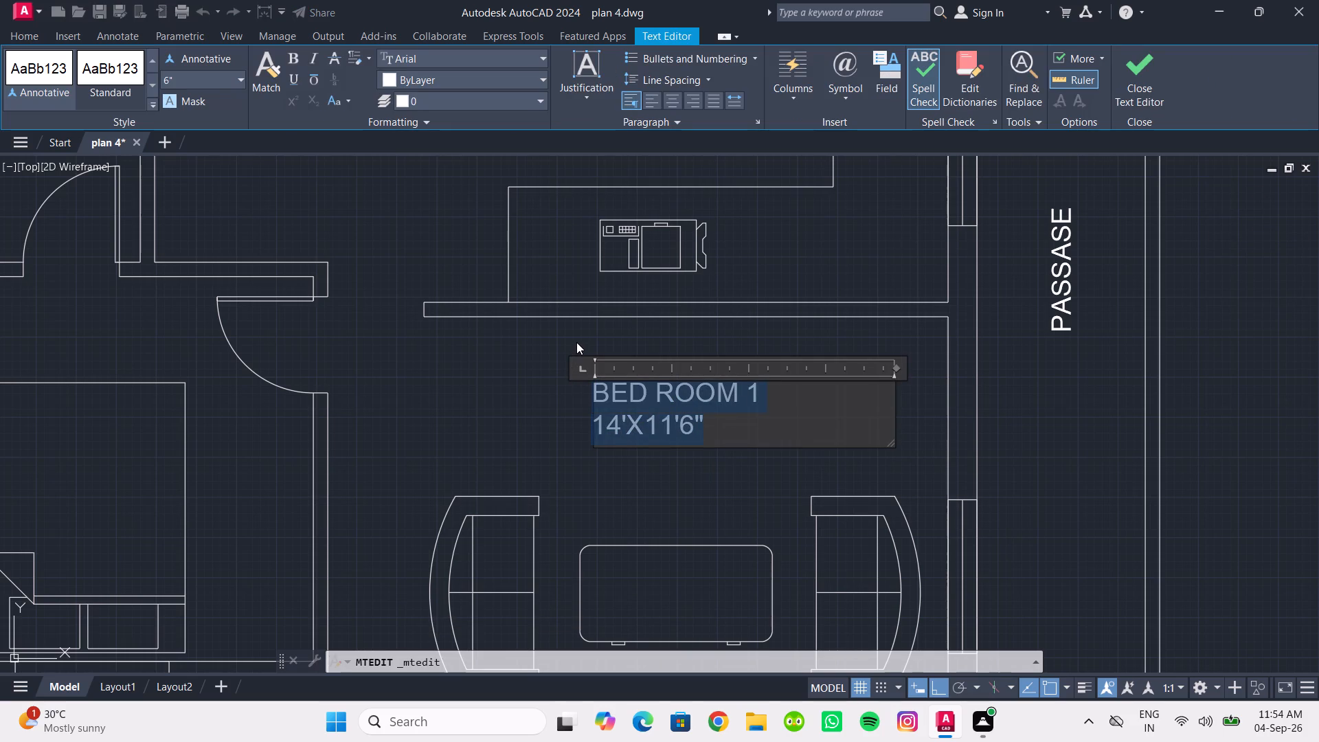
pyautogui.write('DREA')
pyautogui.press('BackSpace')
pyautogui.press('BackSpace')
pyautogui.write('AWING HALL')
pyautogui.press('Return')
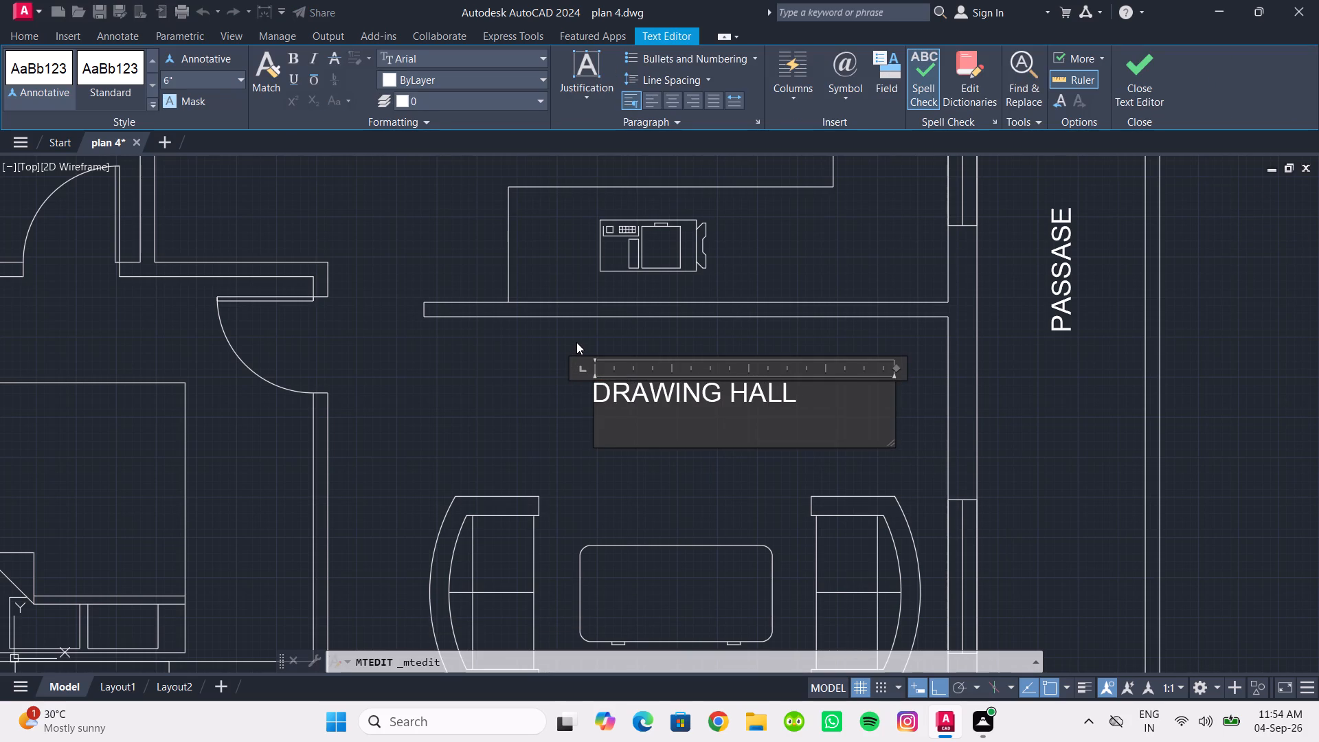
pyautogui.write("16'")
pyautogui.write('6"X')
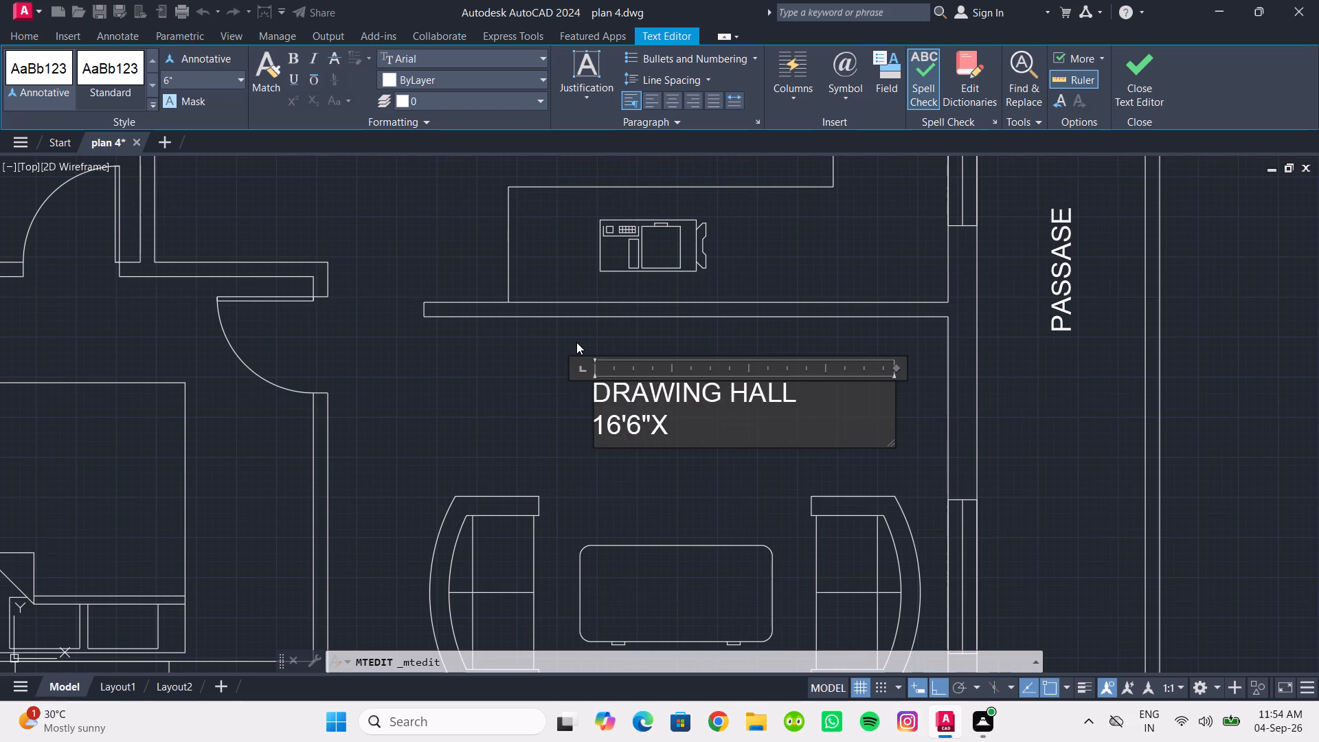
pyautogui.write("13'")
pyautogui.click(512, 447)
# Copy the BED ROOM 1 label into the lower bedroom, between its bed and the toilet wall.
pyautogui.scroll(-2, 501, 420)
pyautogui.moveTo(510, 432); pyautogui.dragTo(653, 458, button='middle')
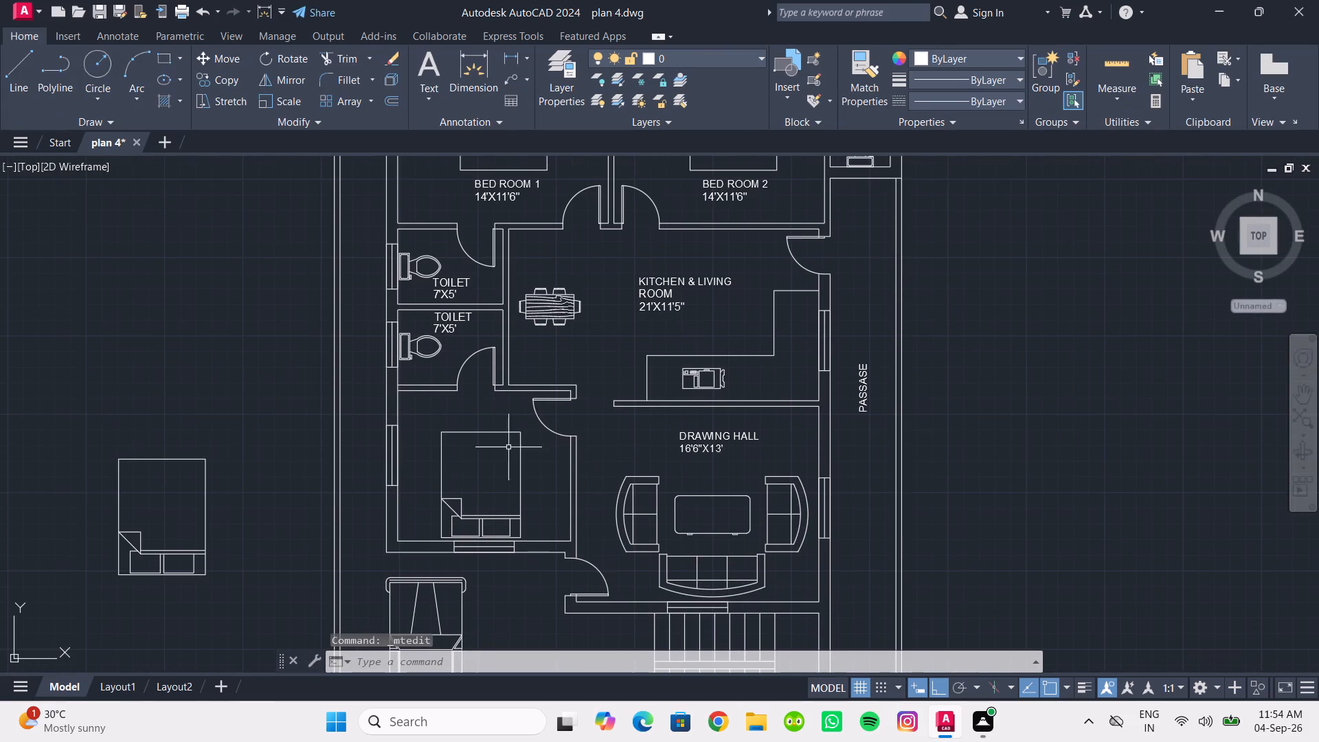
pyautogui.moveTo(480, 425); pyautogui.dragTo(572, 440, button='middle')
pyautogui.moveTo(633, 212); pyautogui.dragTo(644, 234, button='middle')
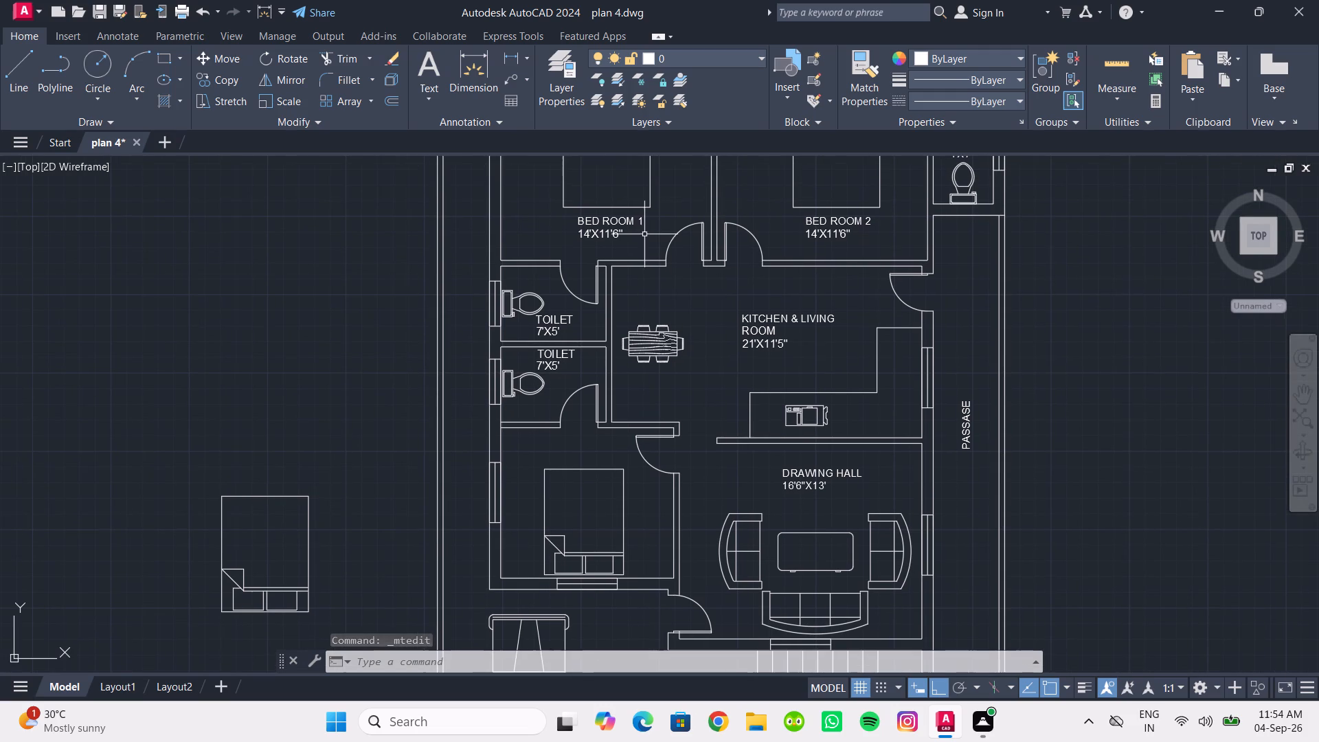
pyautogui.click(630, 227)
pyautogui.click(612, 223)
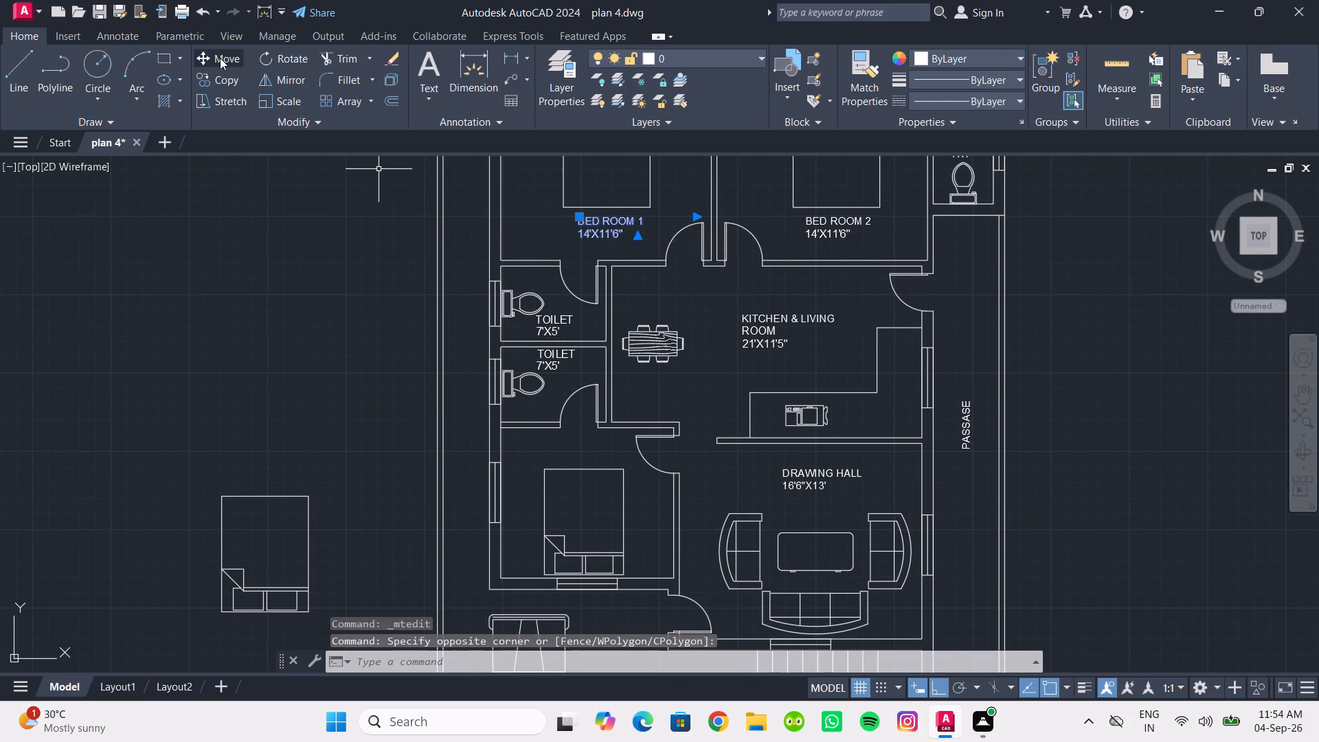
pyautogui.click(223, 79)
pyautogui.click(582, 232)
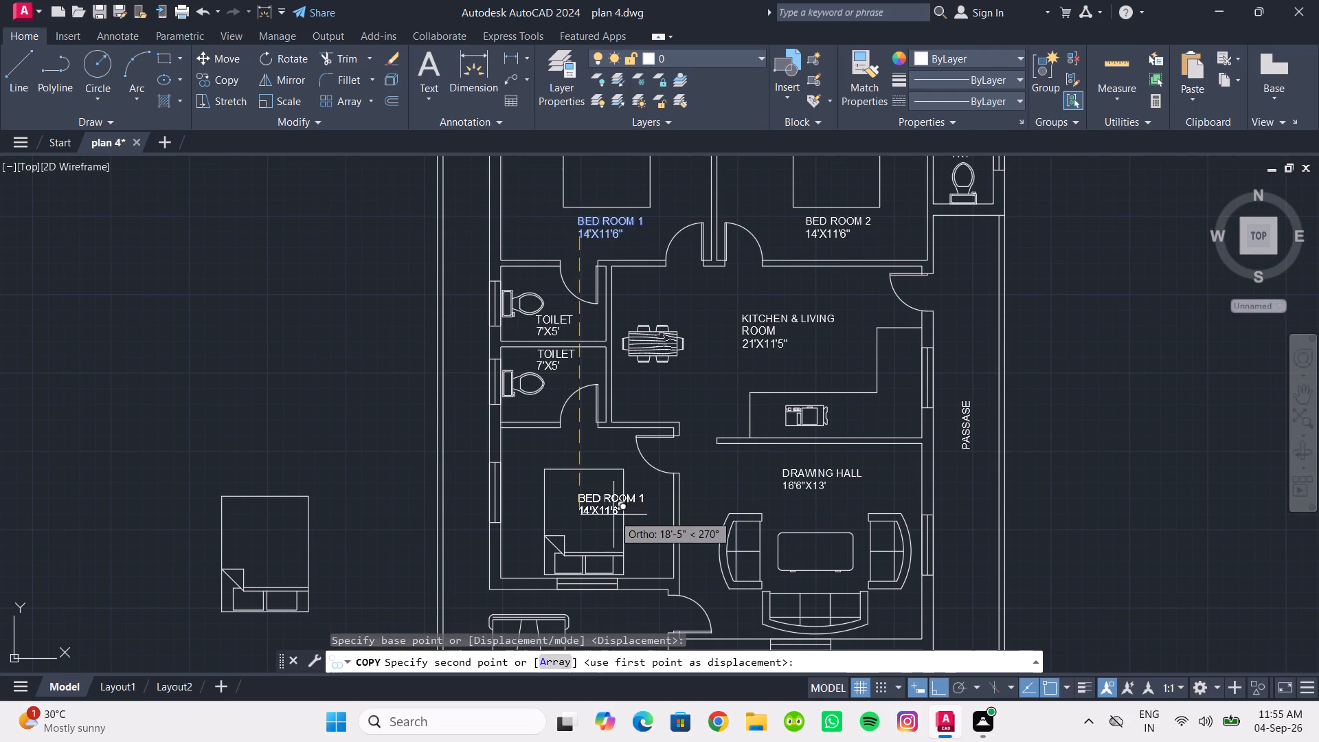
pyautogui.scroll(2, 613, 514)
pyautogui.moveTo(599, 468); pyautogui.dragTo(622, 493, button='middle')
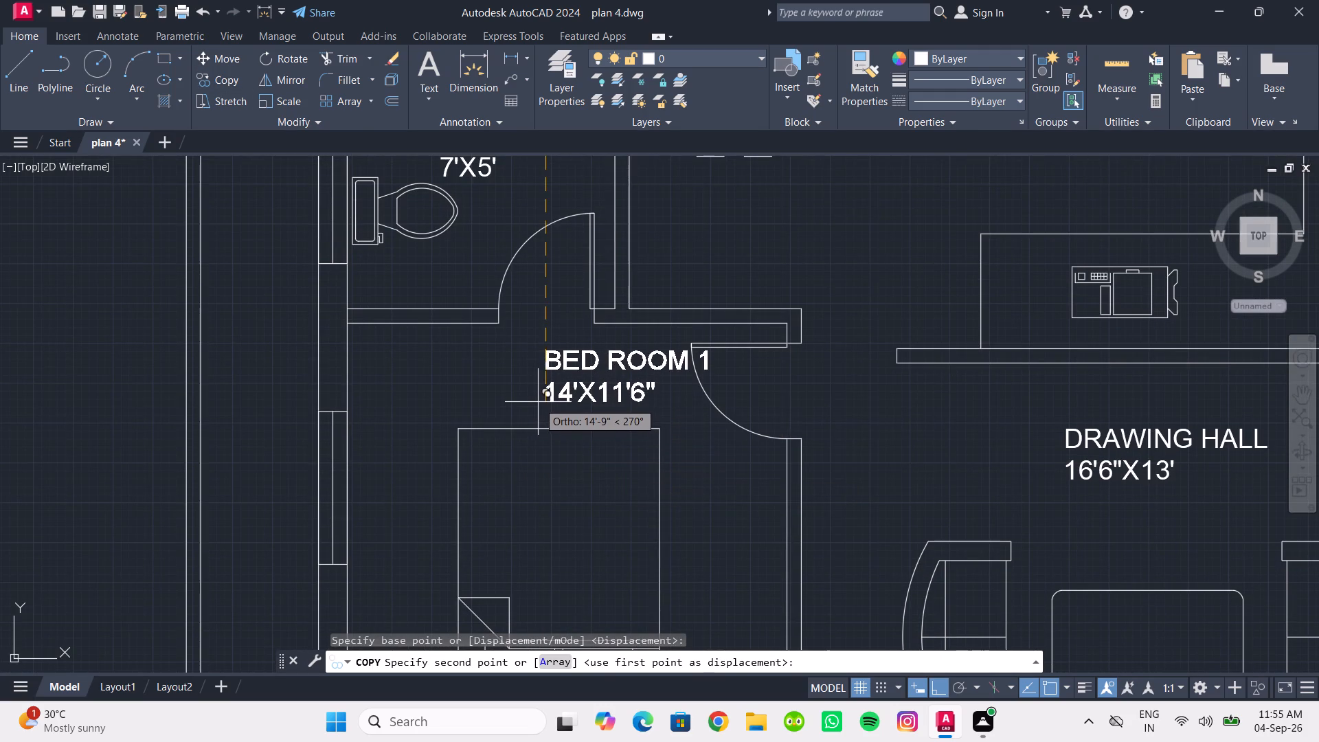
pyautogui.keyDown('shift'); pyautogui.click(482, 402); pyautogui.keyUp('shift')
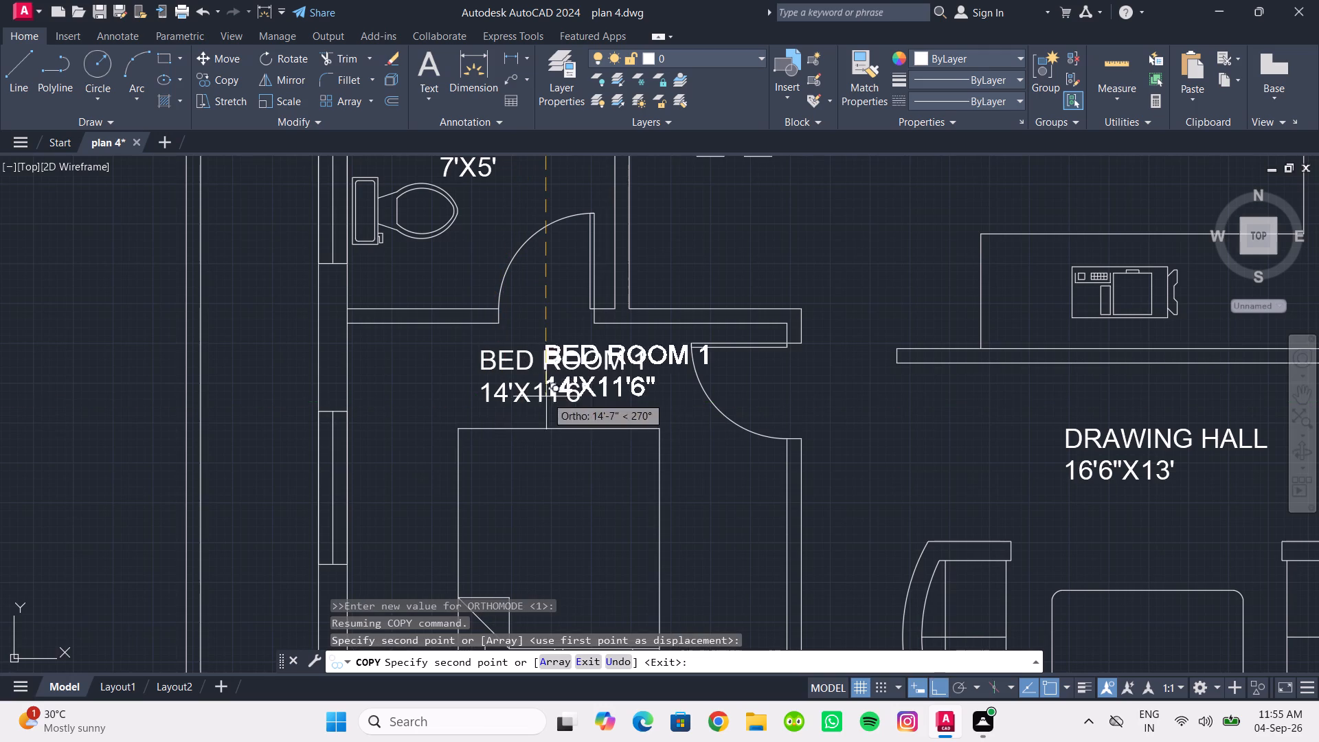
pyautogui.press('Escape')
pyautogui.press('Escape')
# Replace the copied label above the lower bedroom's bed with "GUEST ROOM" and the size "11'6"X10'" beneath.
pyautogui.doubleClick(576, 396)
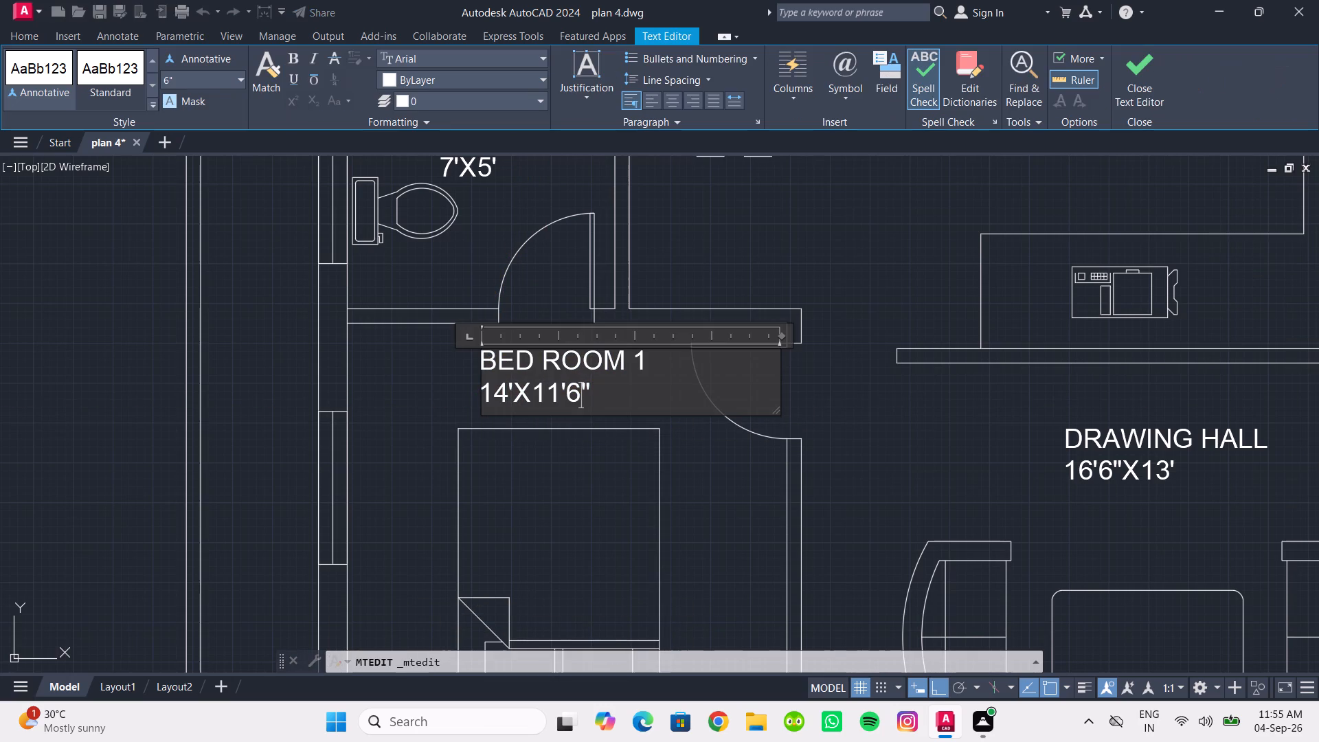
pyautogui.moveTo(614, 394); pyautogui.dragTo(521, 374)
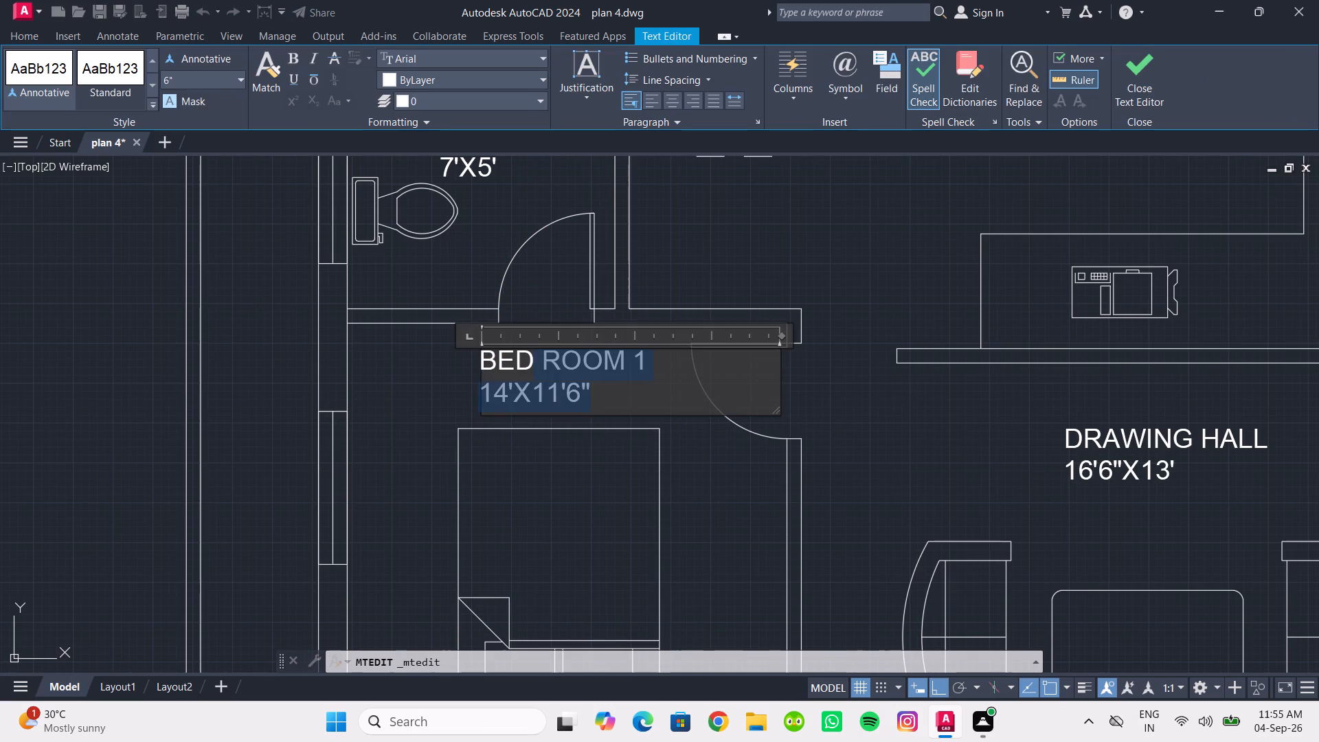
pyautogui.moveTo(521, 374); pyautogui.dragTo(472, 357)
pyautogui.write('GI')
pyautogui.press('BackSpace')
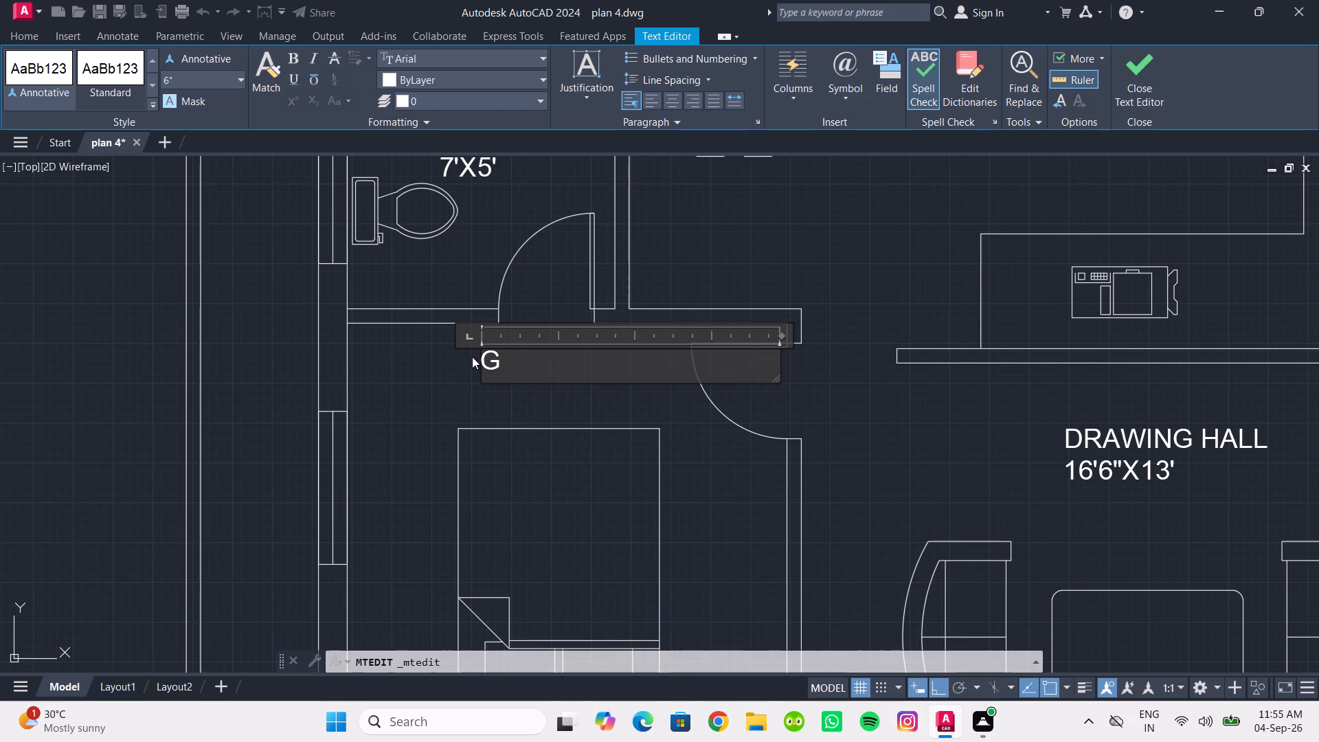
pyautogui.write('UEX')
pyautogui.press('BackSpace')
pyautogui.write('ST RT')
pyautogui.press('BackSpace')
pyautogui.write('OOM')
pyautogui.press('Return')
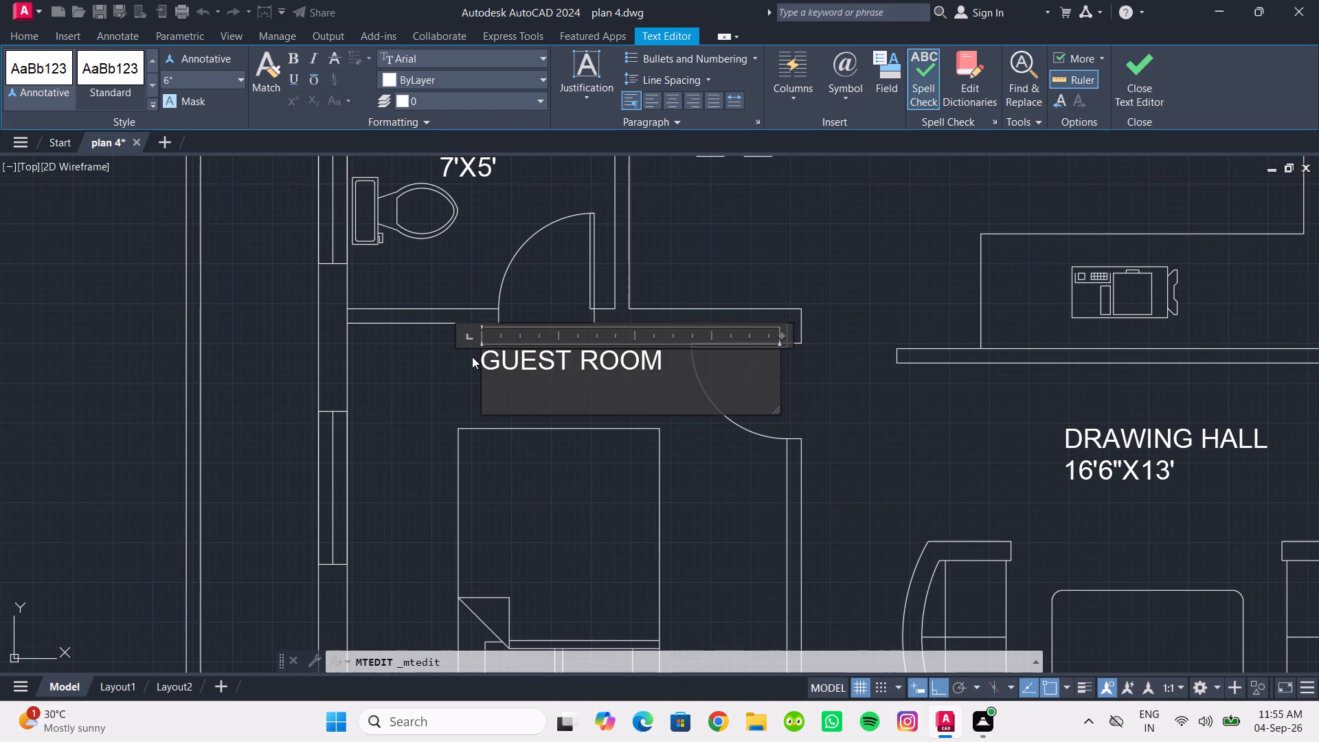
pyautogui.write("11'6;")
pyautogui.press('BackSpace')
pyautogui.write('"X')
pyautogui.write("10'")
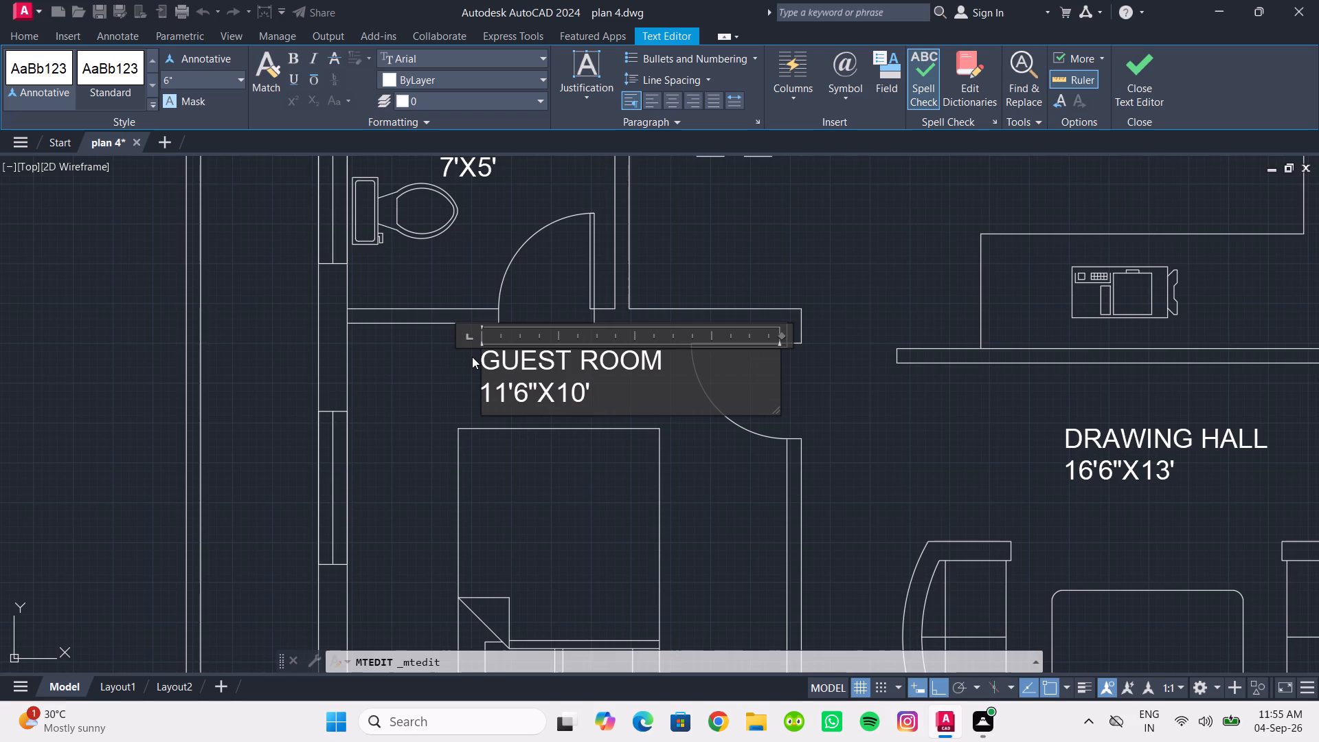
pyautogui.press('Return')
pyautogui.click(397, 390)
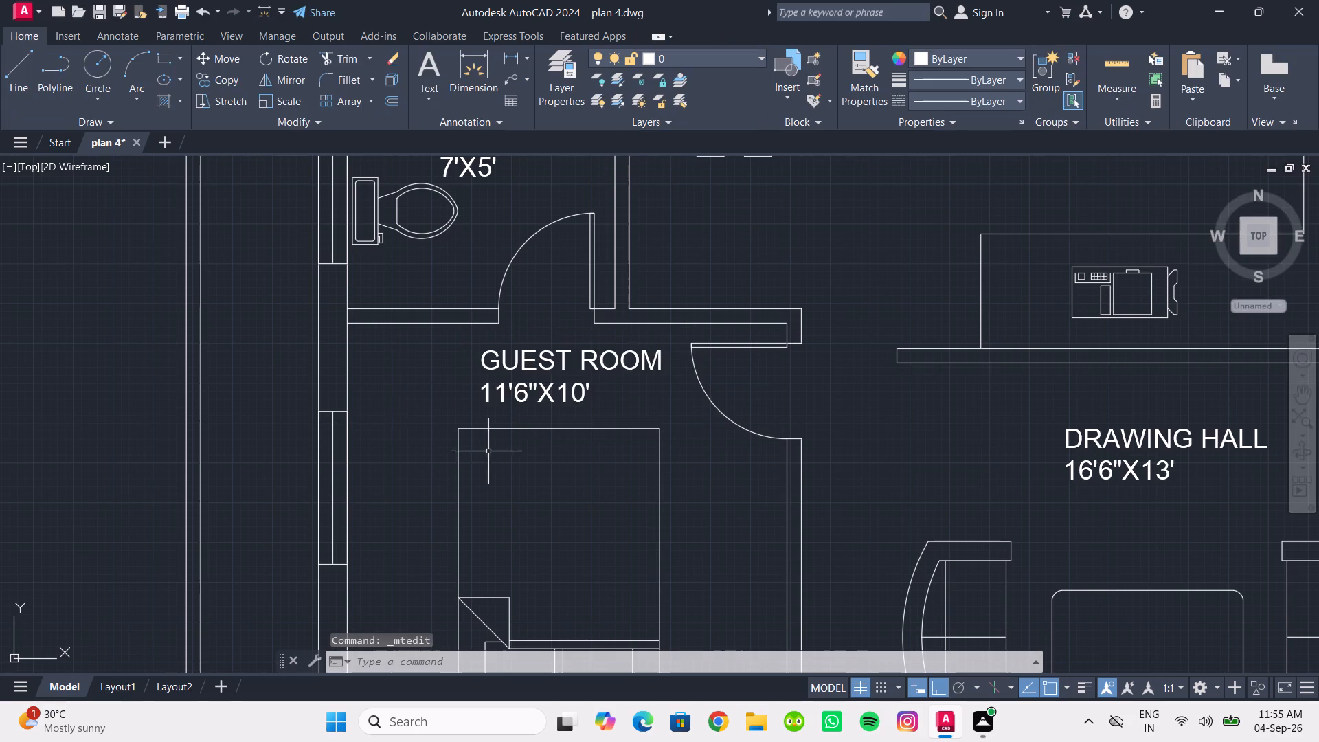
# Erase the spare wooden tabletop and the spare bed lying outside the plan, west of the boundary wall.
pyautogui.scroll(-2, 491, 451)
pyautogui.moveTo(505, 453); pyautogui.dragTo(370, 403, button='middle')
pyautogui.scroll(-1, 497, 475)
pyautogui.moveTo(497, 475); pyautogui.dragTo(455, 403, button='middle')
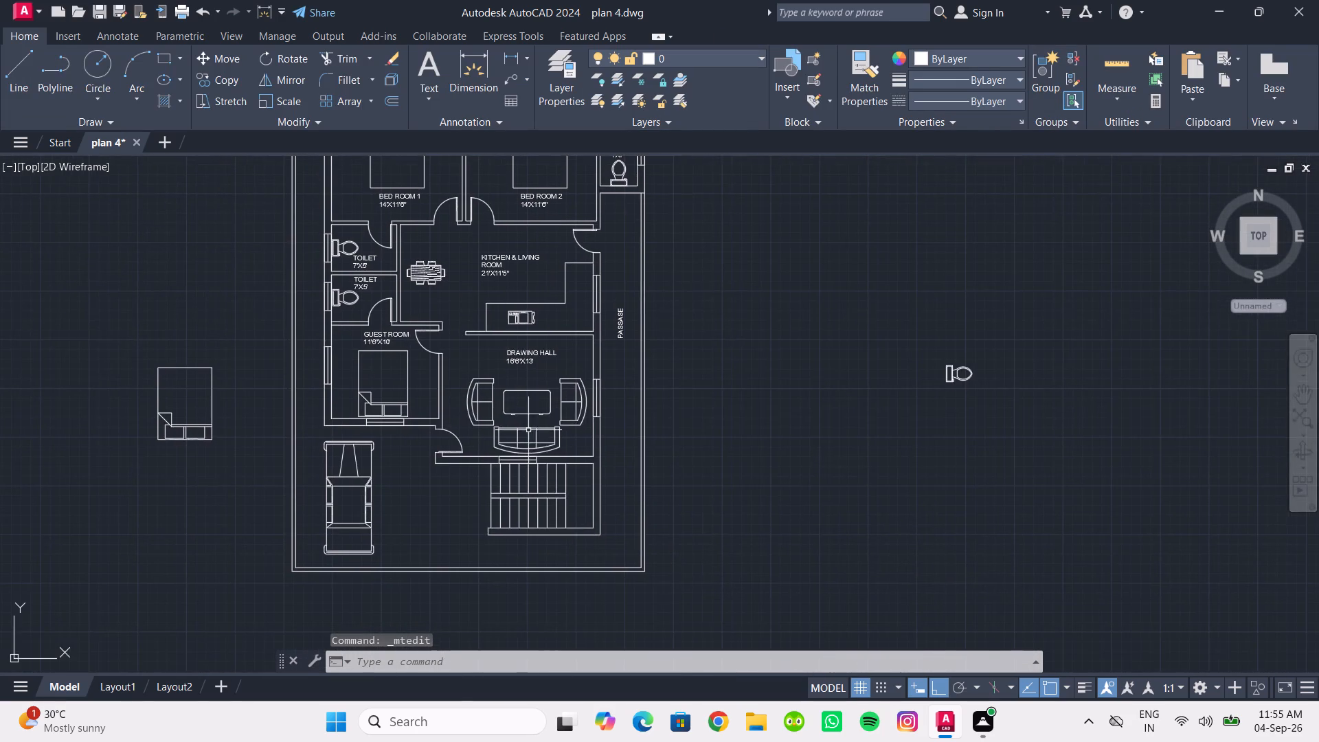
pyautogui.moveTo(570, 399); pyautogui.dragTo(533, 471, button='middle')
pyautogui.scroll(-1, 560, 407)
pyautogui.scroll(1, 405, 430)
pyautogui.moveTo(397, 391); pyautogui.dragTo(434, 468, button='middle')
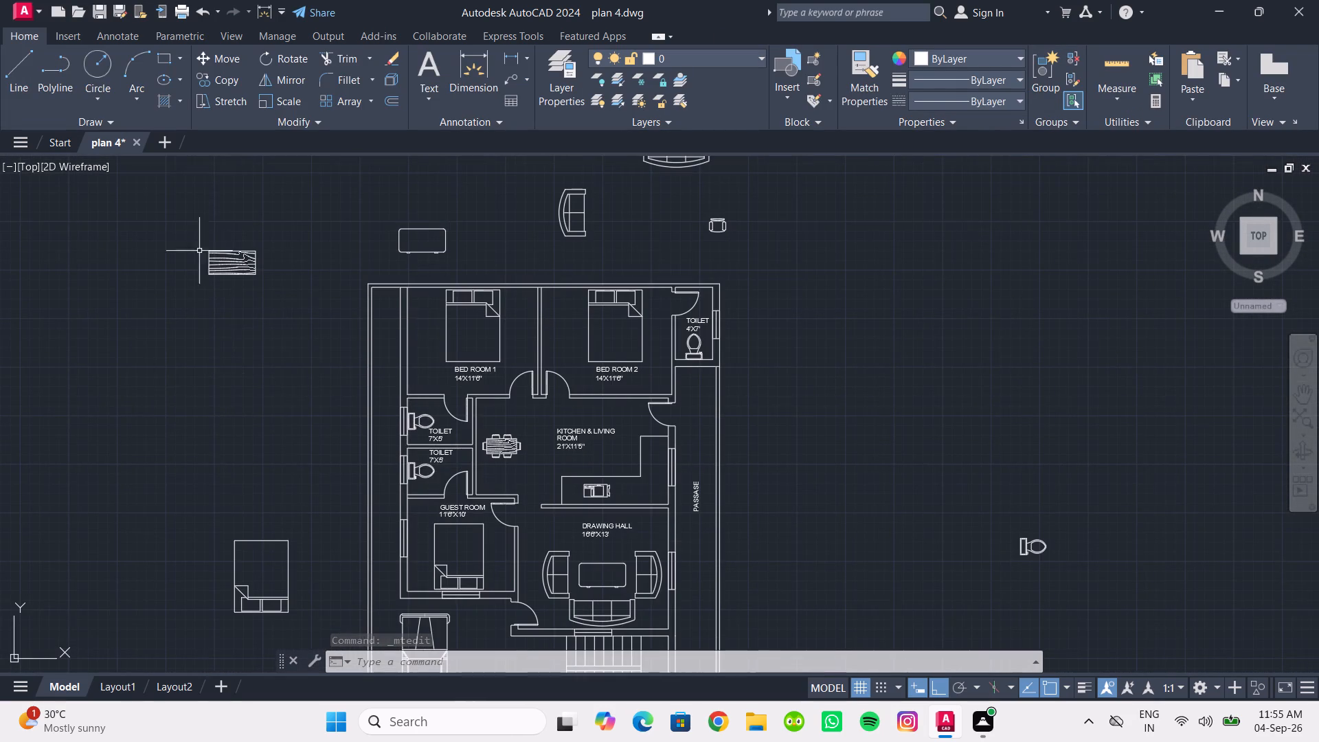
pyautogui.moveTo(170, 170); pyautogui.dragTo(173, 194)
pyautogui.click(304, 620)
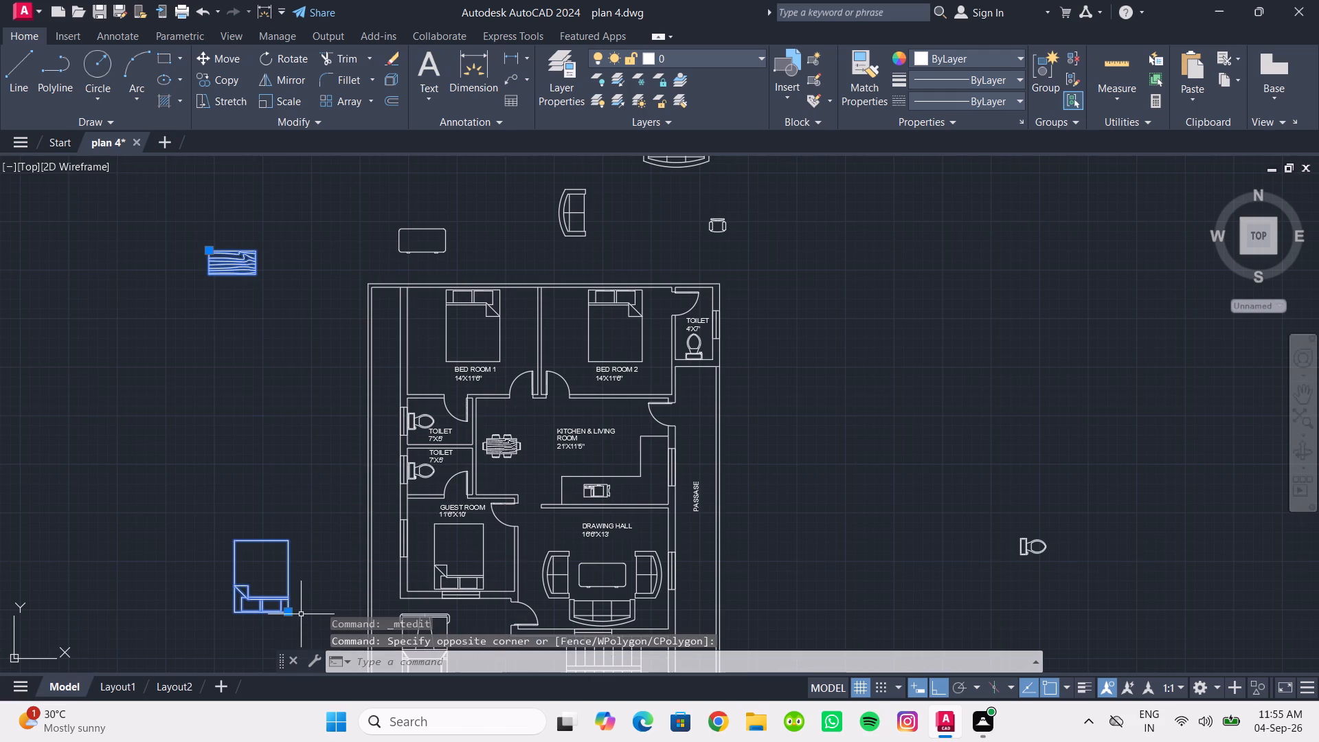
pyautogui.press('Delete')
# Erase the spare coffee table, sofas and small chair lying above the plan's north boundary wall.
pyautogui.moveTo(462, 548); pyautogui.dragTo(390, 676, button='middle')
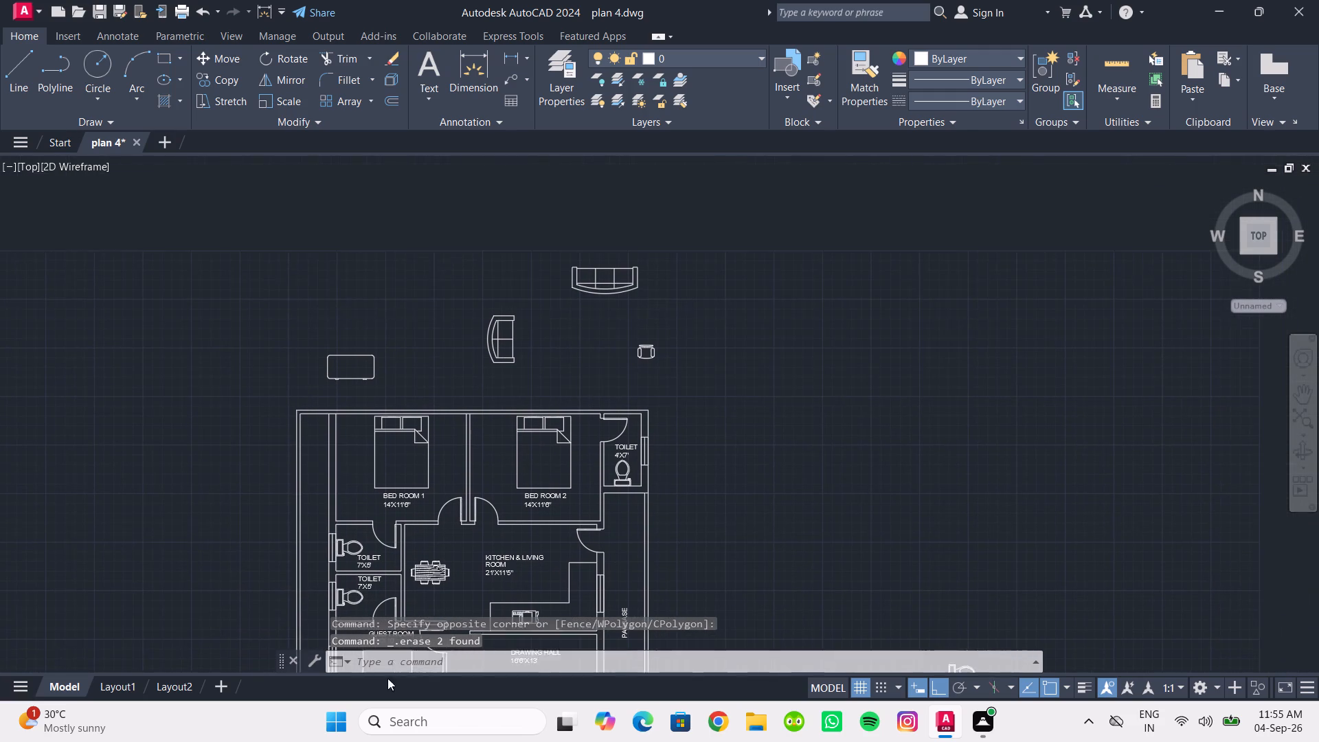
pyautogui.click(304, 289)
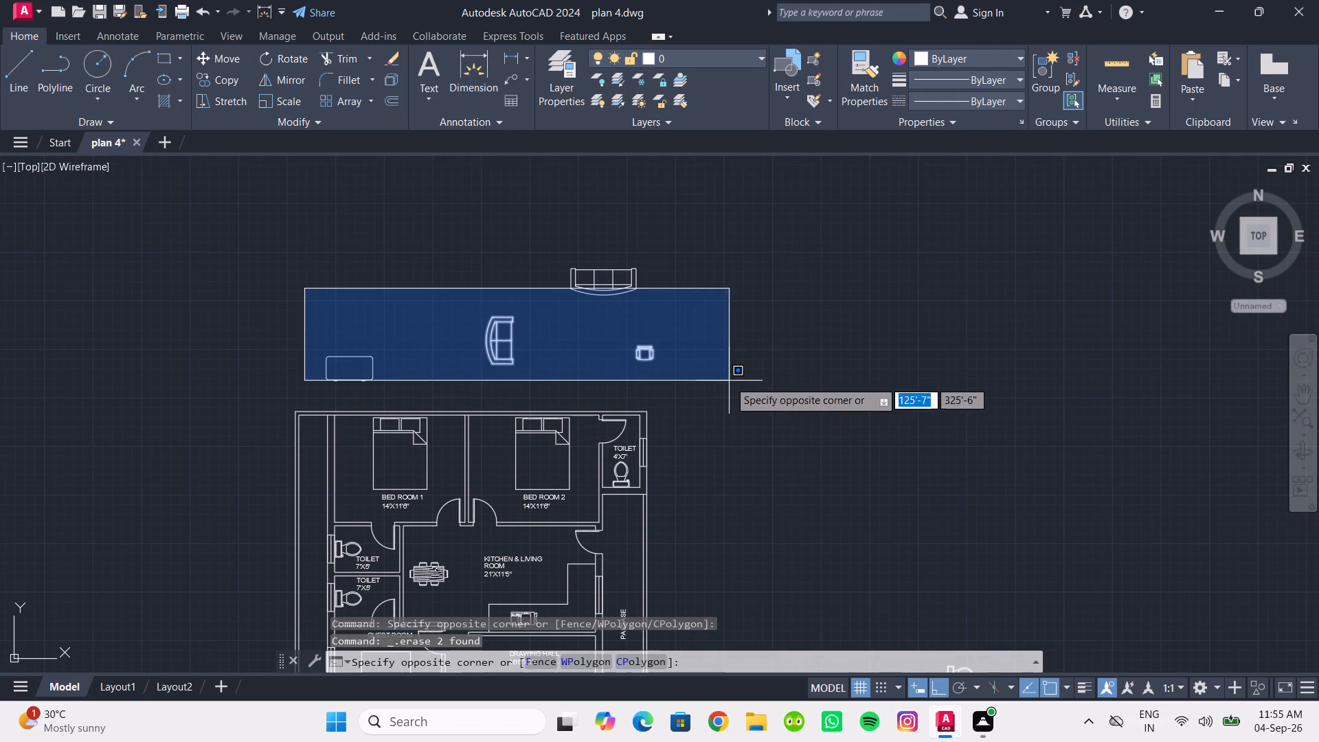
pyautogui.click(729, 381)
pyautogui.press('Delete')
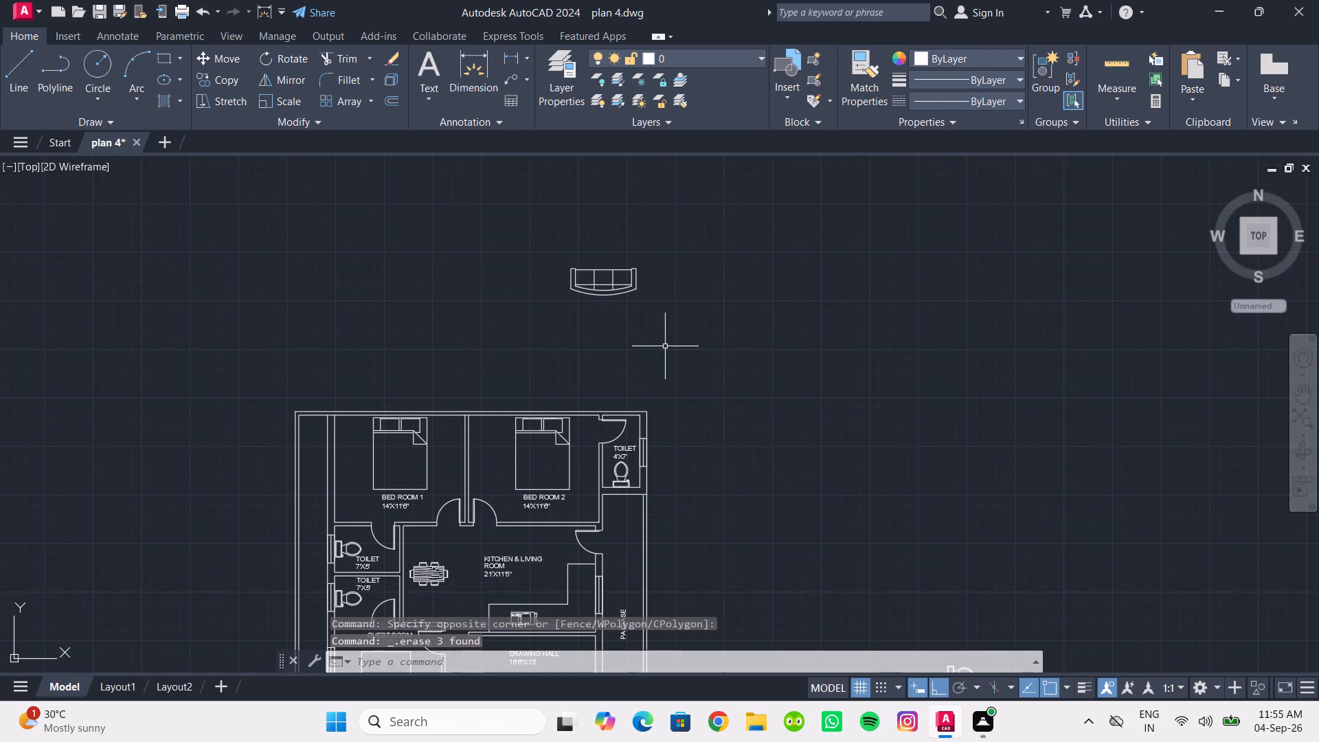
pyautogui.moveTo(664, 337); pyautogui.dragTo(646, 315)
pyautogui.click(543, 244)
pyautogui.press('Delete')
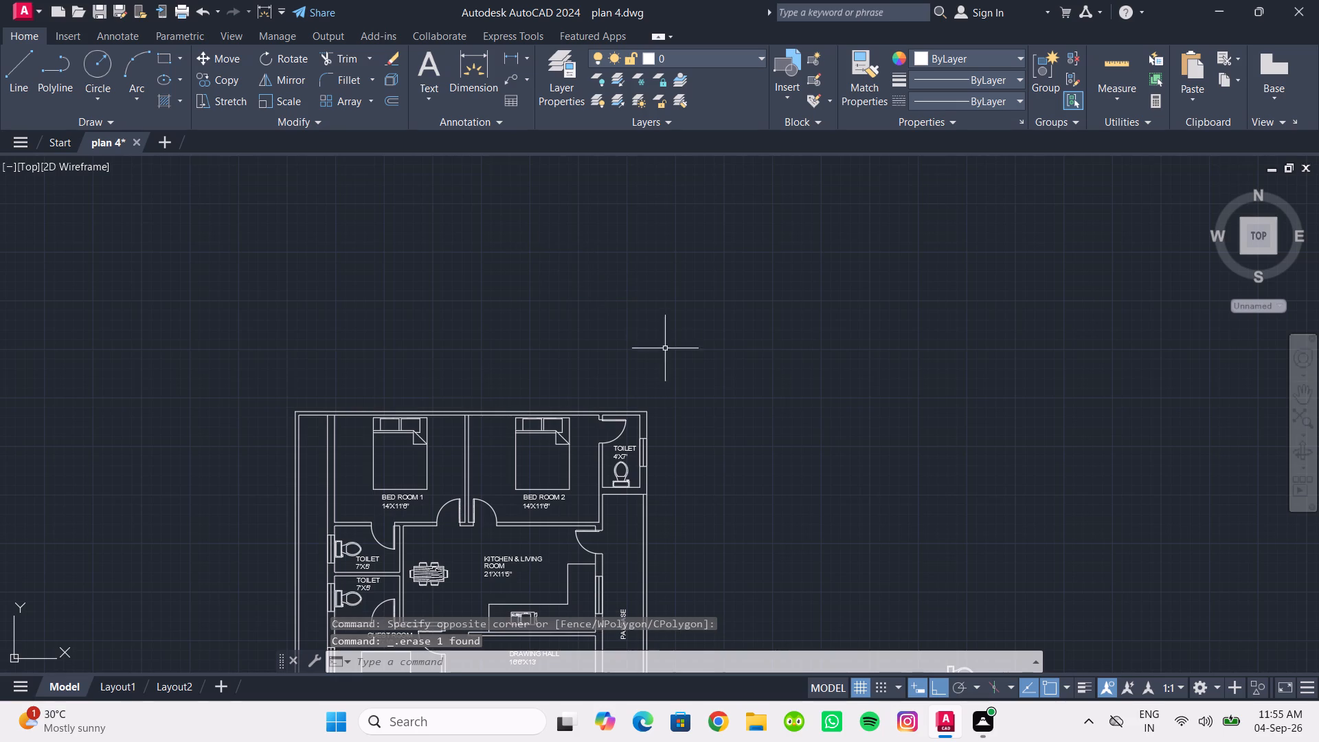
# Erase the spare toilet fixture lying outside the plan, east of the boundary wall.
pyautogui.moveTo(665, 350); pyautogui.dragTo(540, 232, button='middle')
pyautogui.moveTo(749, 479); pyautogui.dragTo(782, 494)
pyautogui.click(962, 616)
pyautogui.press('Delete')
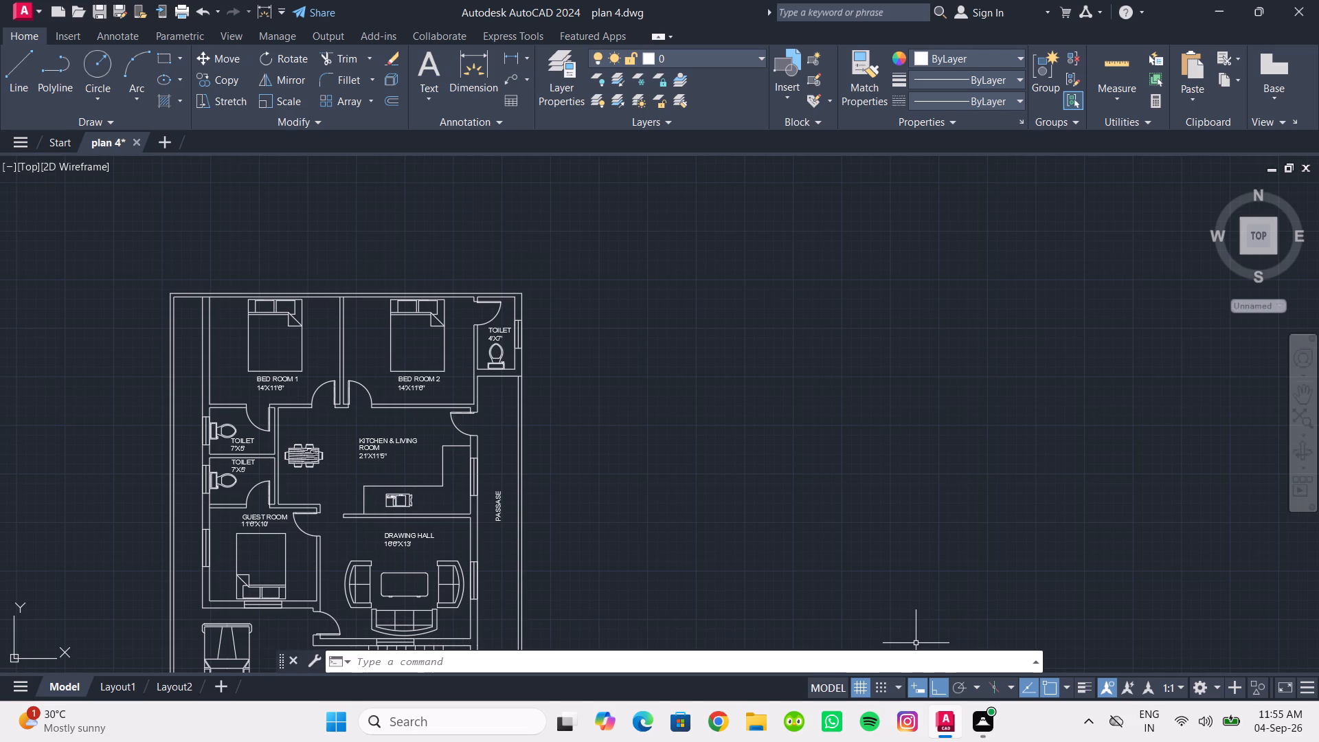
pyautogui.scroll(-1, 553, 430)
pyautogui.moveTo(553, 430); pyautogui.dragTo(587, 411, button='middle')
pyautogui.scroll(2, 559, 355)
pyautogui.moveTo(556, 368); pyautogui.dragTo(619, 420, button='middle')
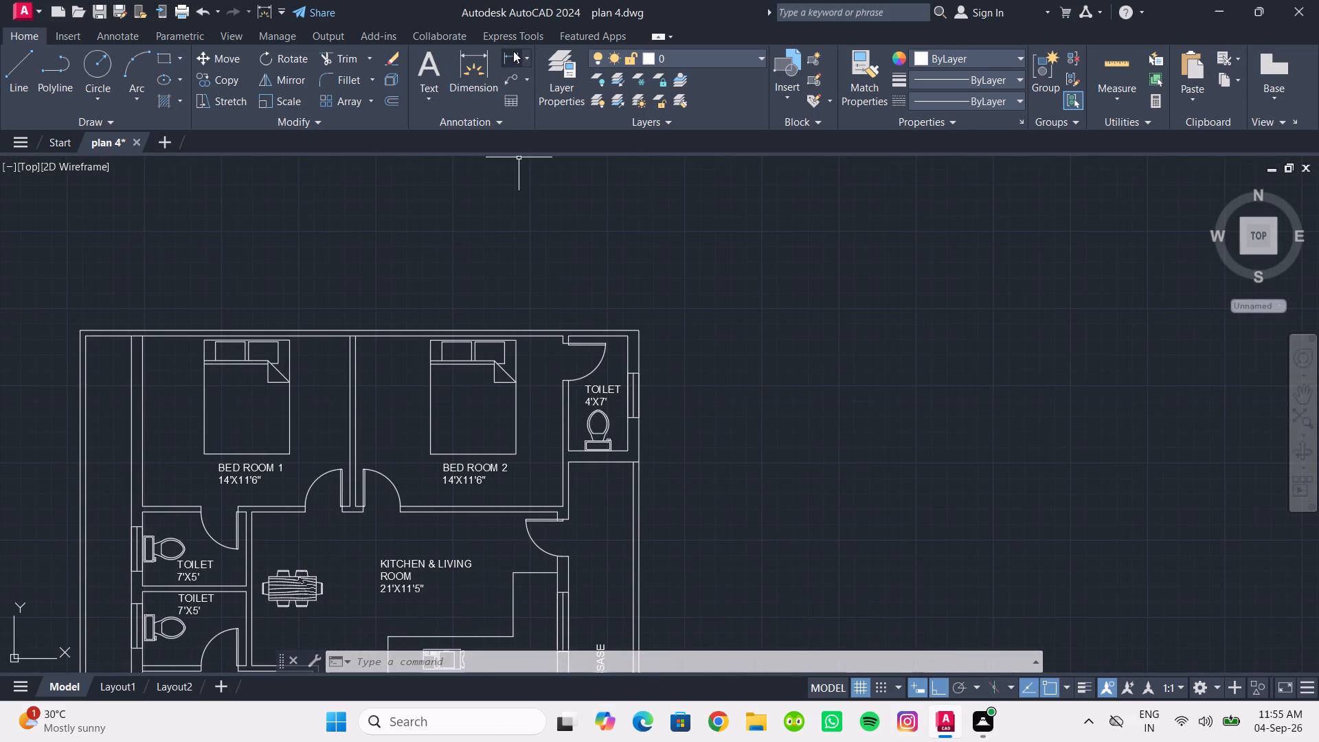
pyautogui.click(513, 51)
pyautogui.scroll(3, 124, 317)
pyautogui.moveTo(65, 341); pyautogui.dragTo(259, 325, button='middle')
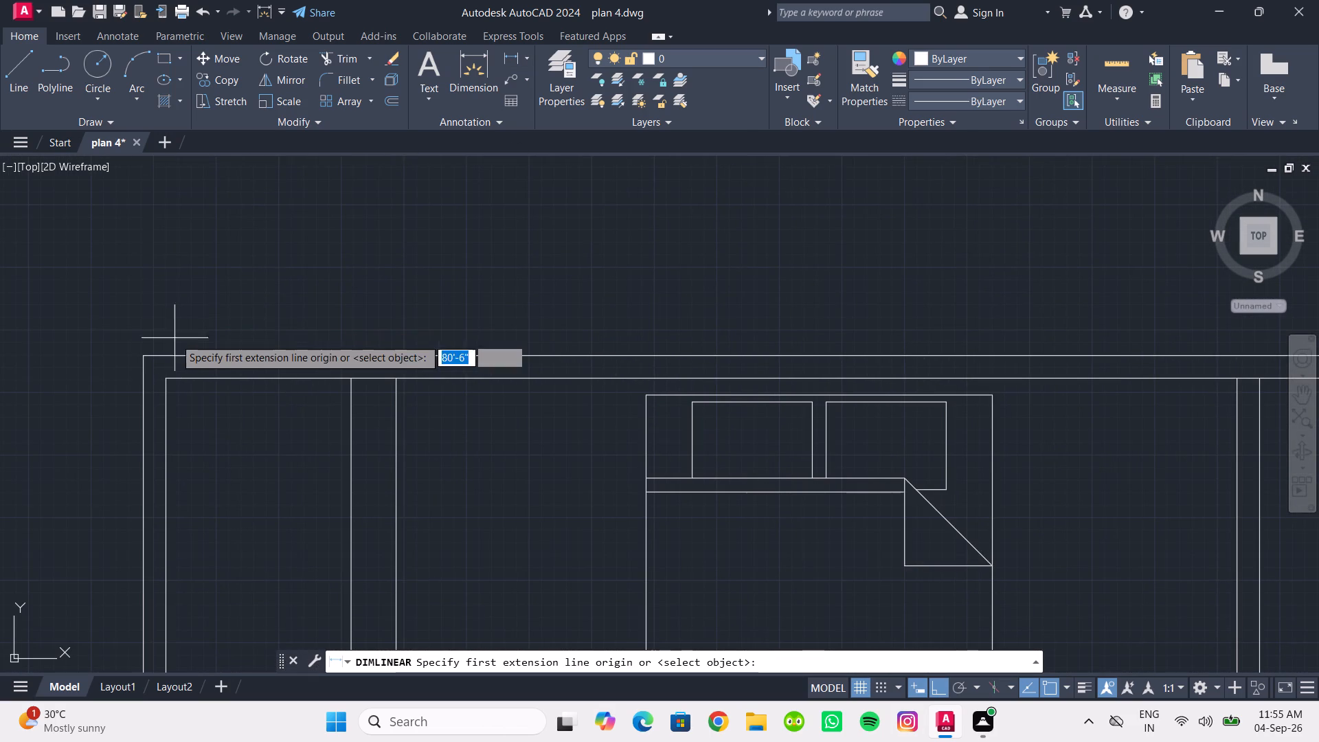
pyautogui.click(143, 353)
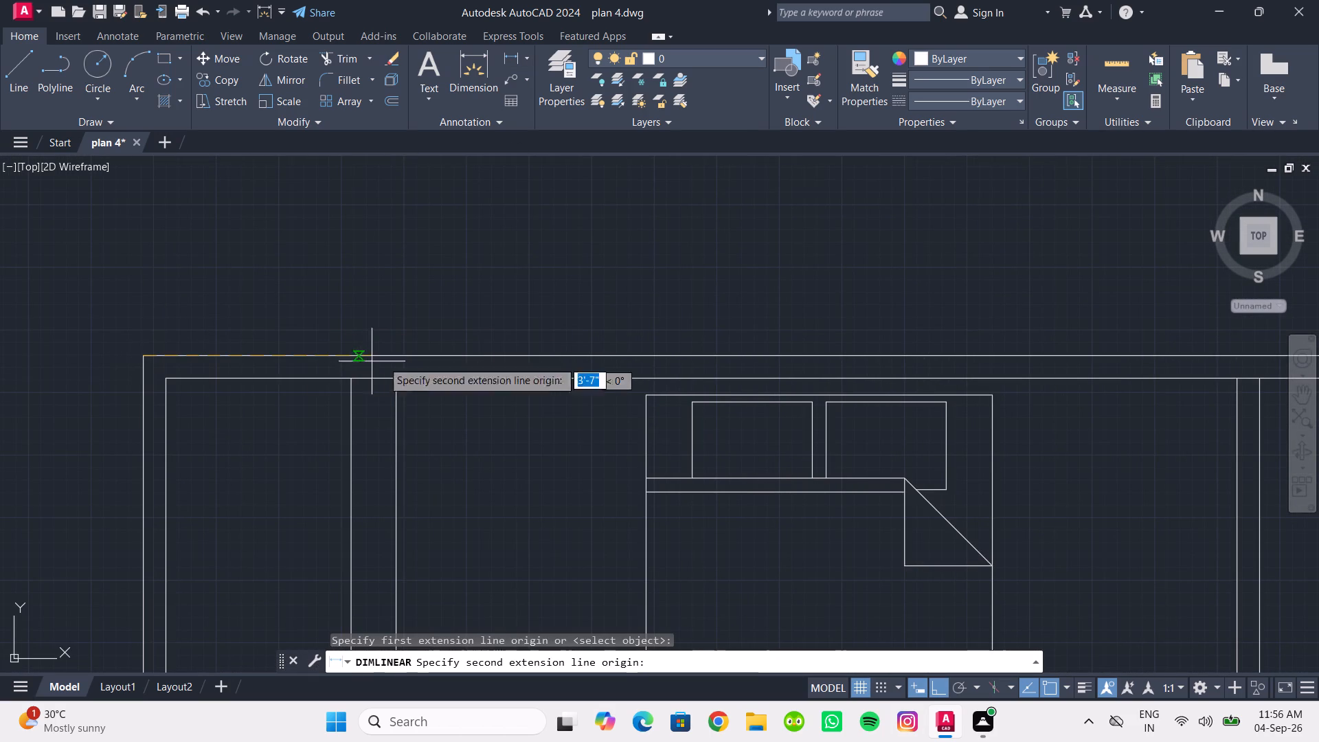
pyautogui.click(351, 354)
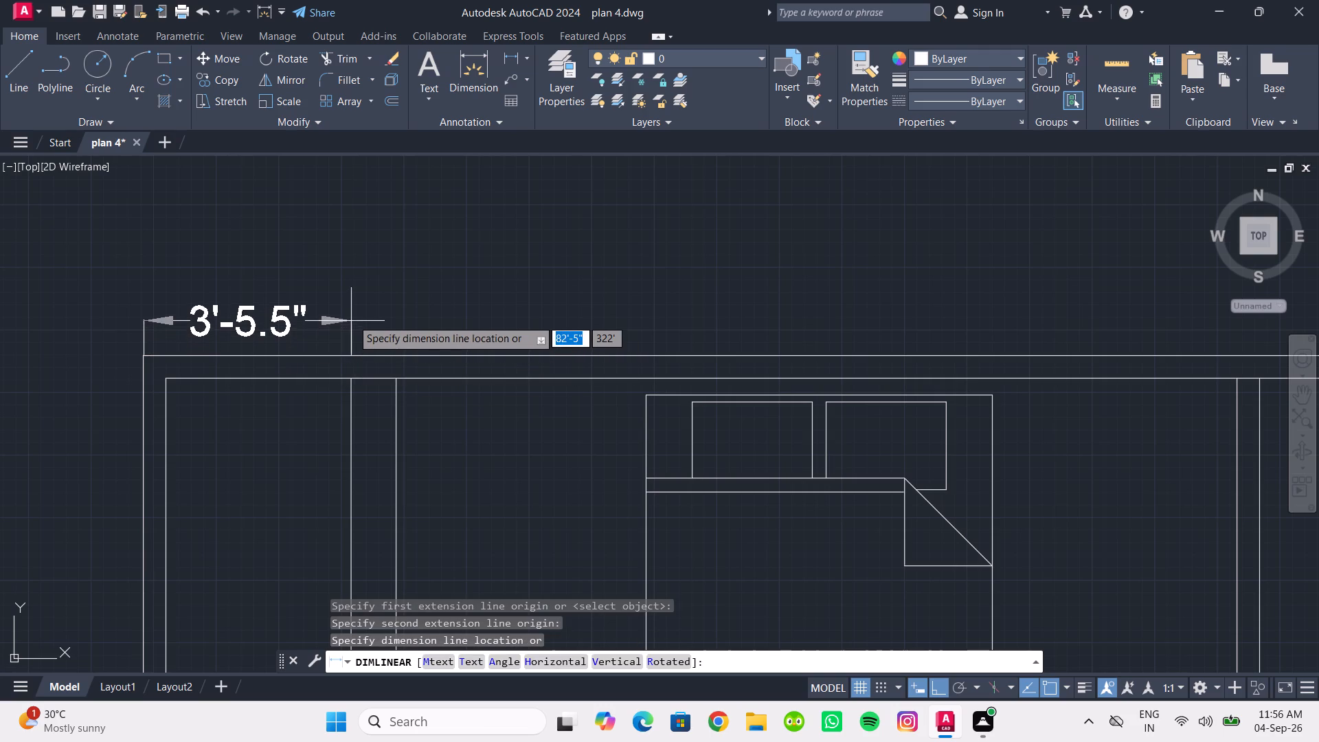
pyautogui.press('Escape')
# Add a linear dimension above the north boundary wall from the outer northwest corner to the outer face of Bed Room 1's west wall.
pyautogui.press('space')
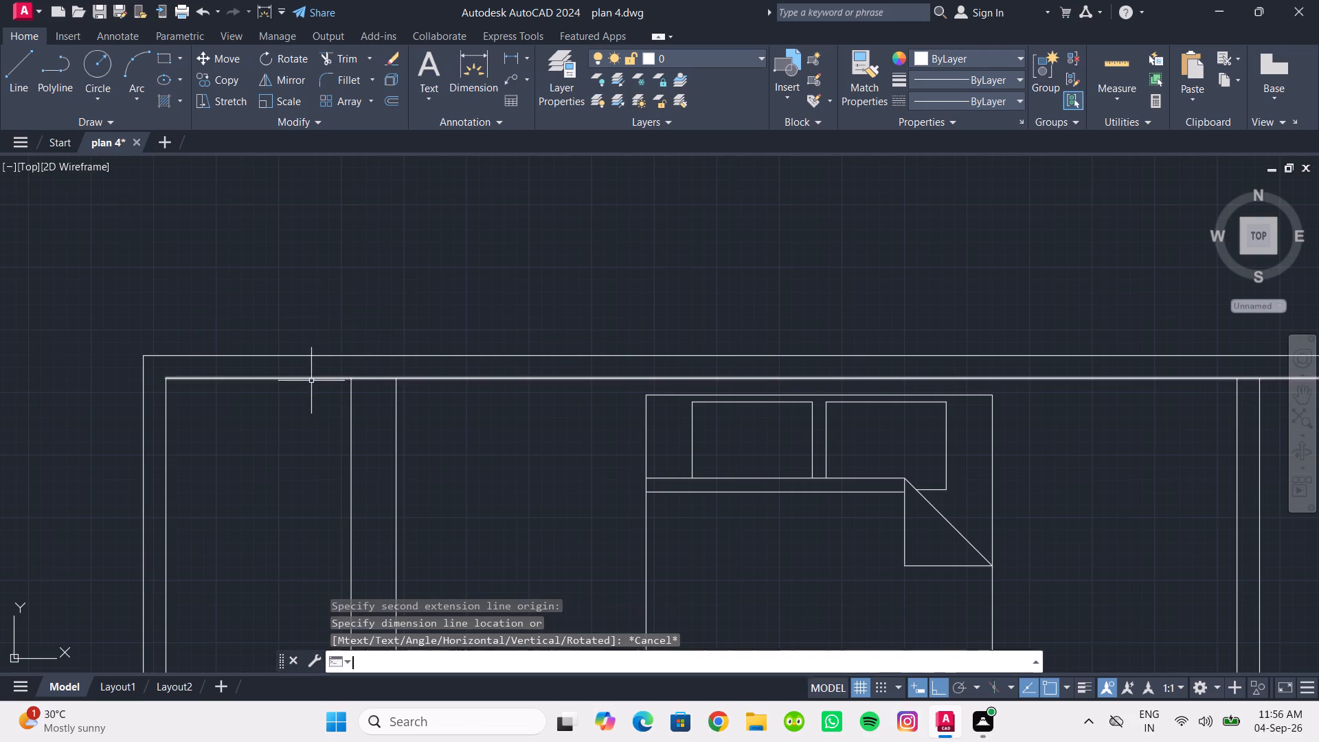
pyautogui.click(148, 358)
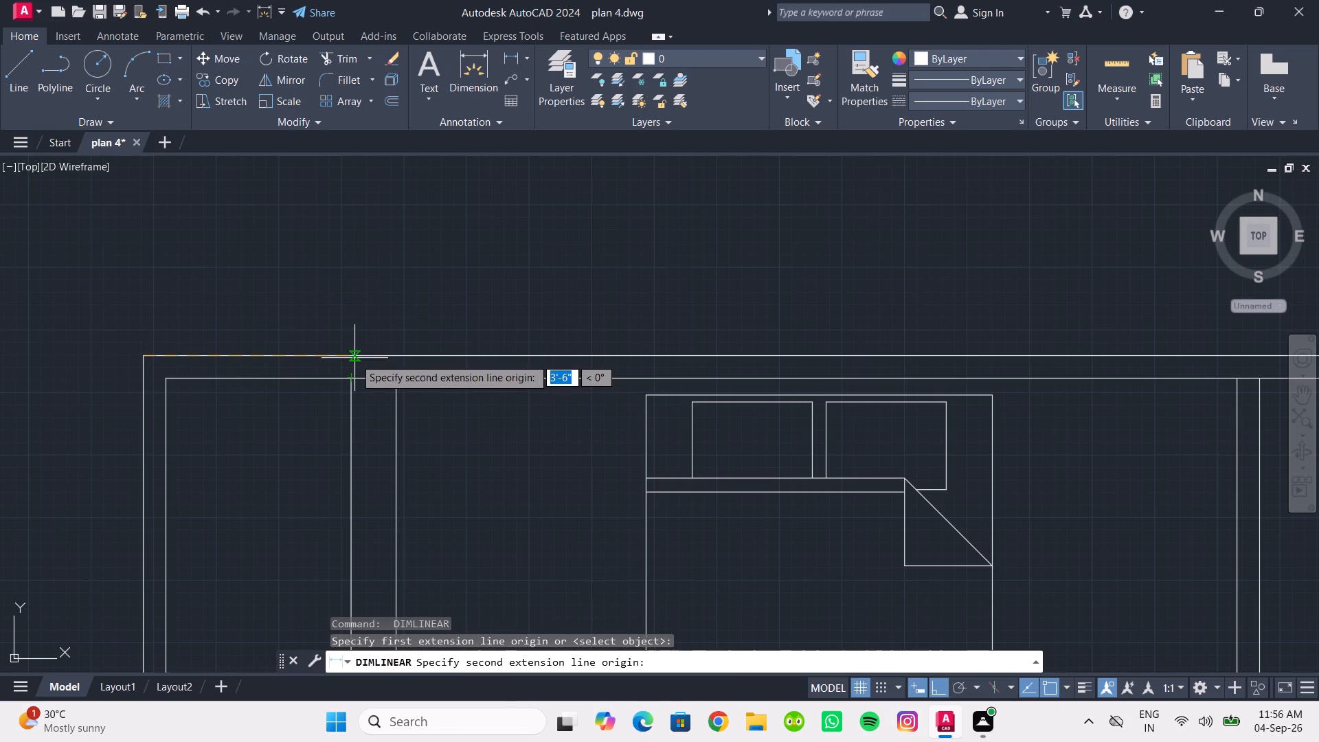
pyautogui.scroll(3, 354, 358)
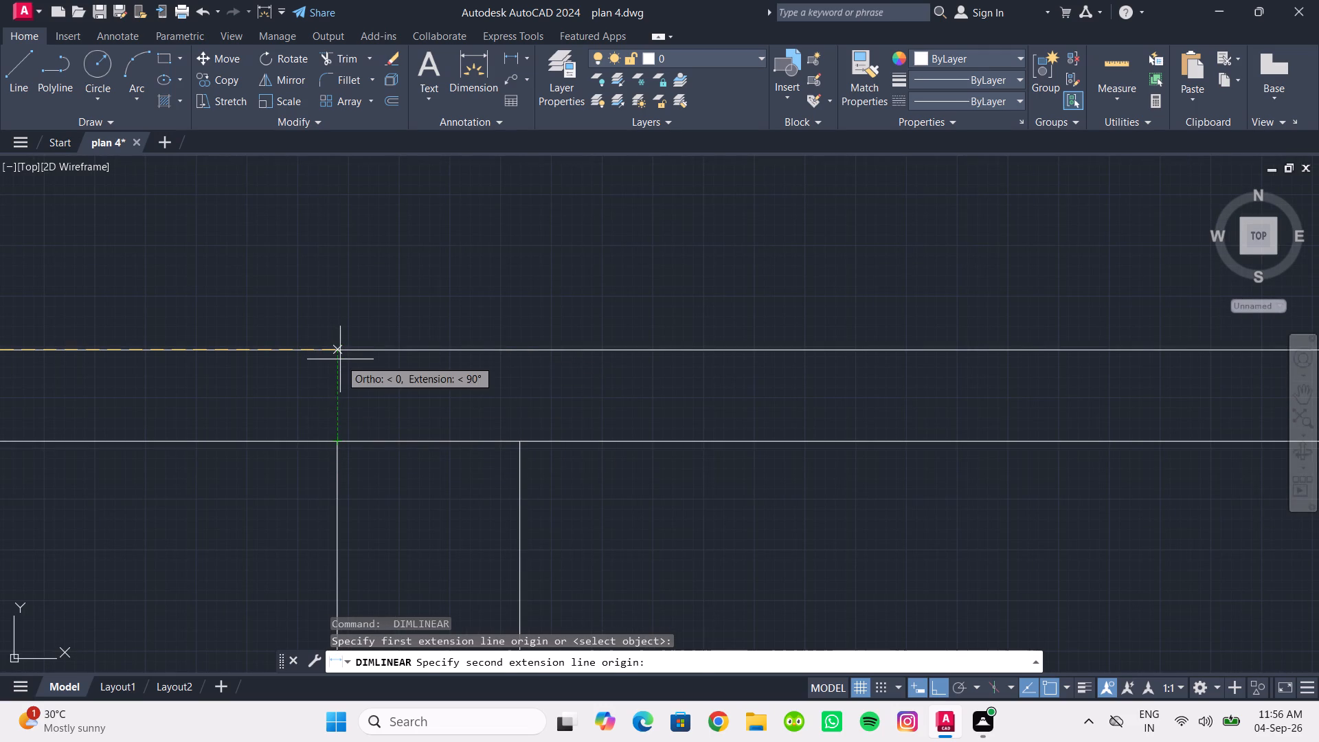
pyautogui.click(340, 359)
pyautogui.scroll(-1, 335, 291)
pyautogui.moveTo(335, 291); pyautogui.dragTo(377, 370, button='middle')
pyautogui.scroll(-2, 358, 339)
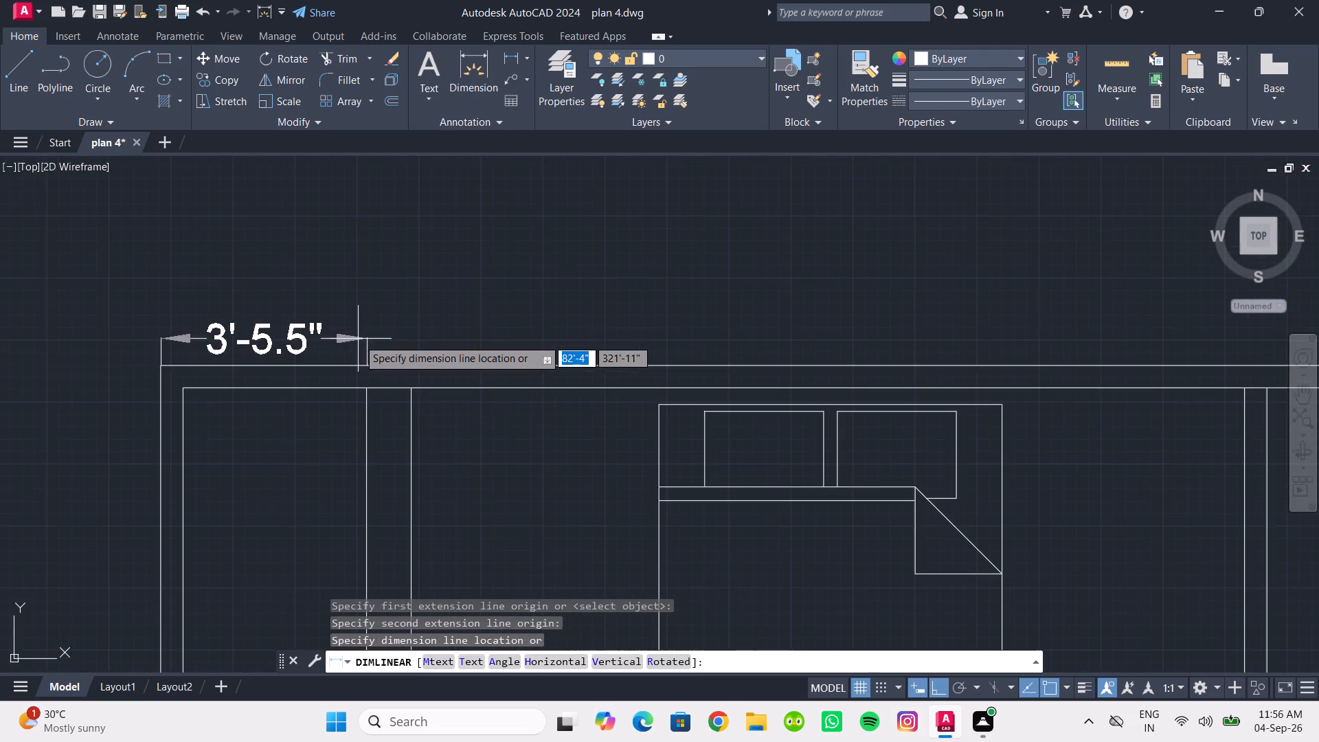
pyautogui.moveTo(358, 339); pyautogui.dragTo(392, 376, button='middle')
pyautogui.scroll(1, 397, 379)
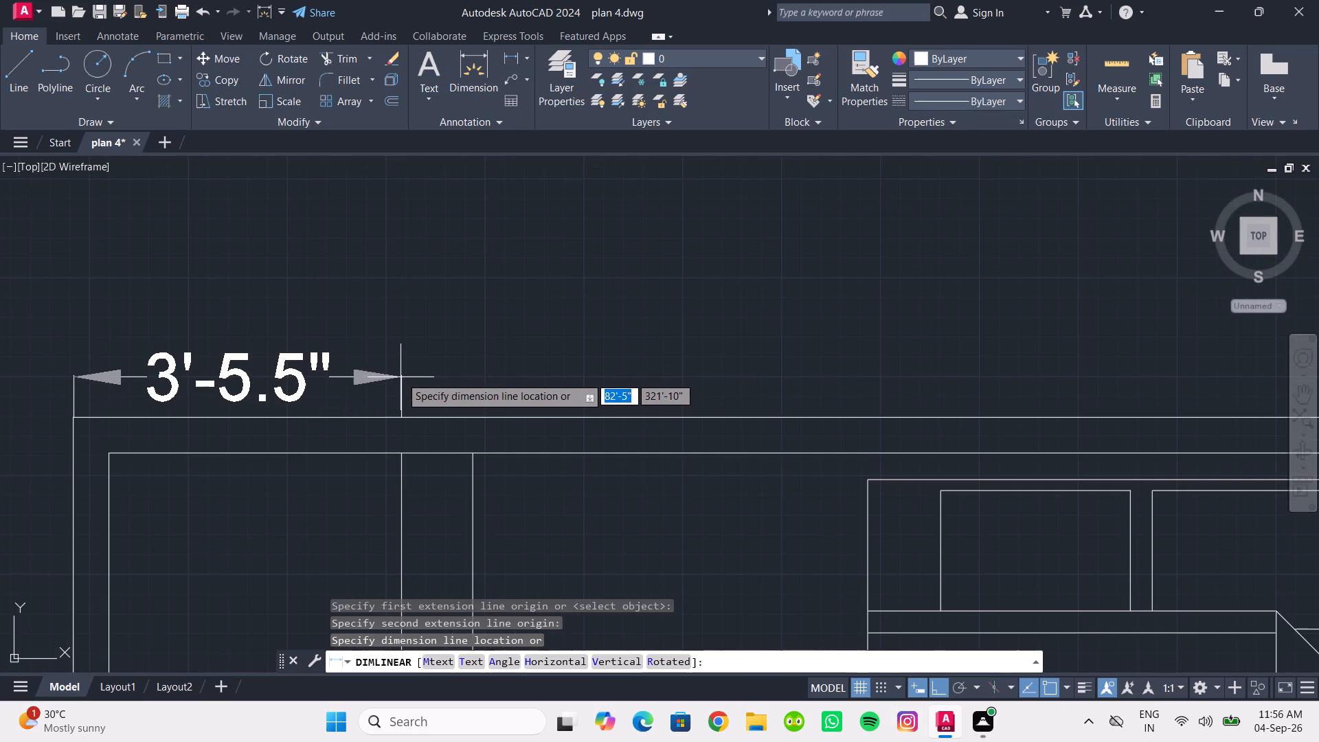
pyautogui.click(401, 364)
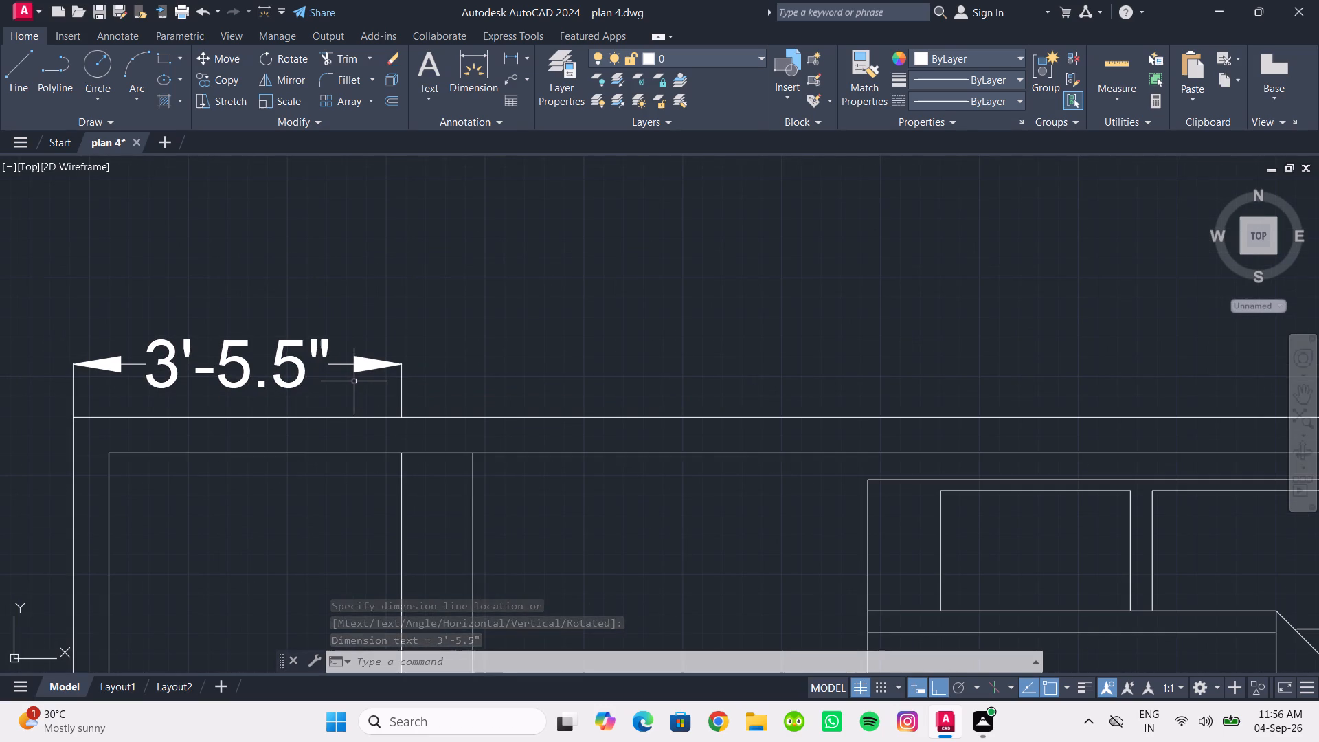
# Move the new dimension's west extension origin from the outer corner to the boundary wall's inner northwest corner.
pyautogui.scroll(-3, 360, 414)
pyautogui.scroll(1, 378, 438)
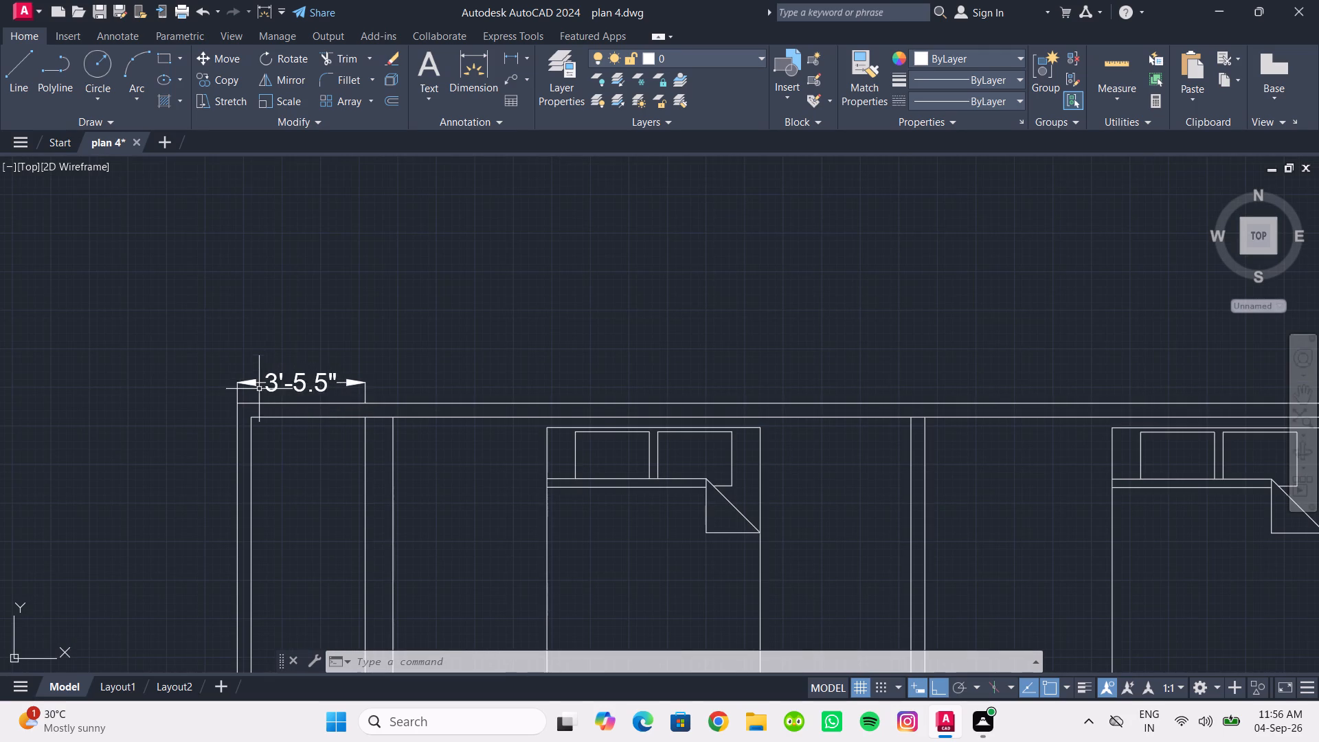
pyautogui.scroll(3, 253, 389)
pyautogui.moveTo(227, 404); pyautogui.dragTo(209, 396)
pyautogui.click(128, 371)
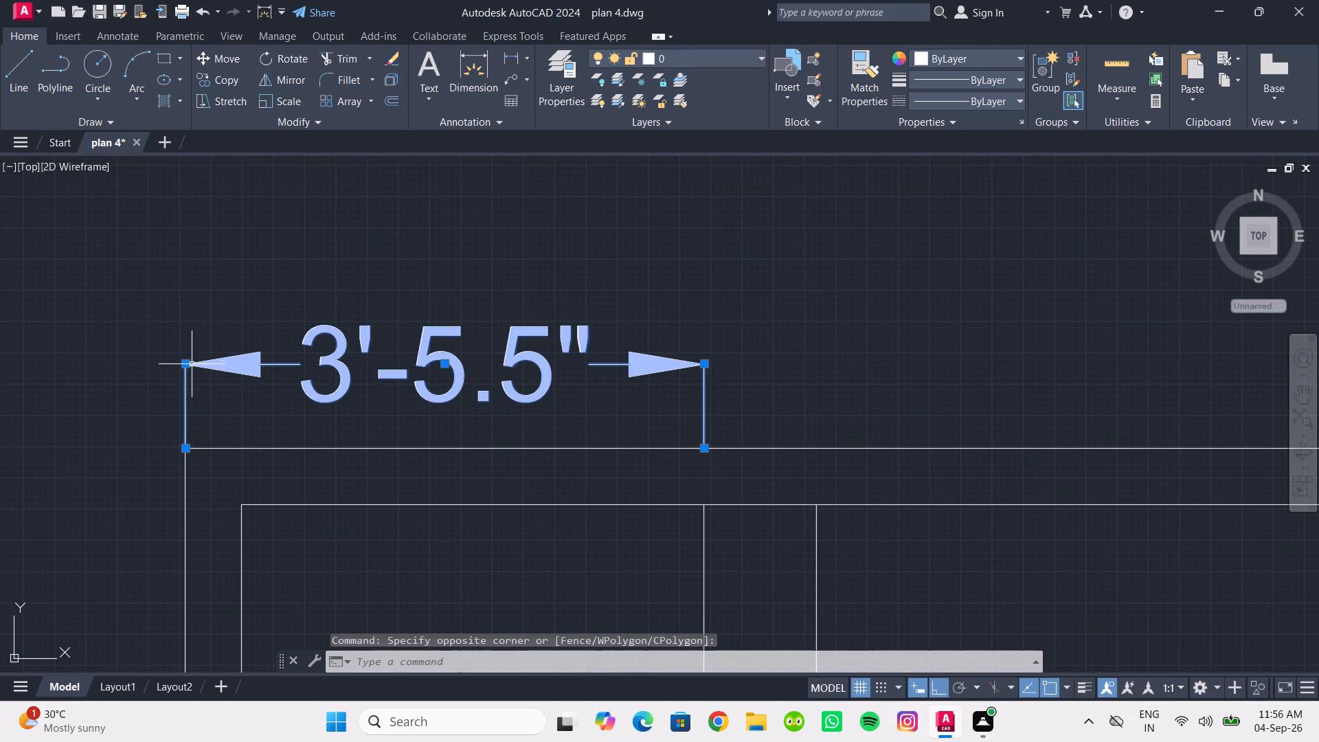
pyautogui.click(185, 450)
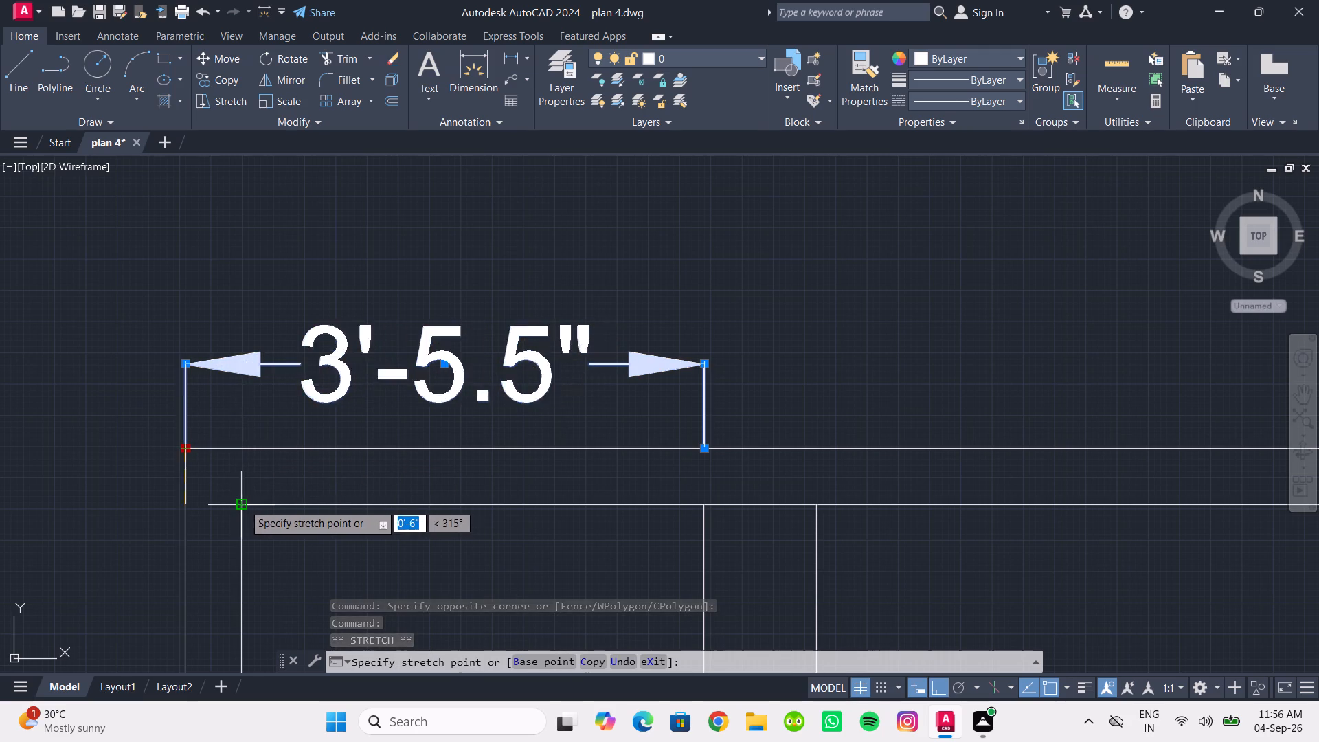
pyautogui.click(243, 504)
pyautogui.scroll(-2, 273, 447)
pyautogui.press('Escape')
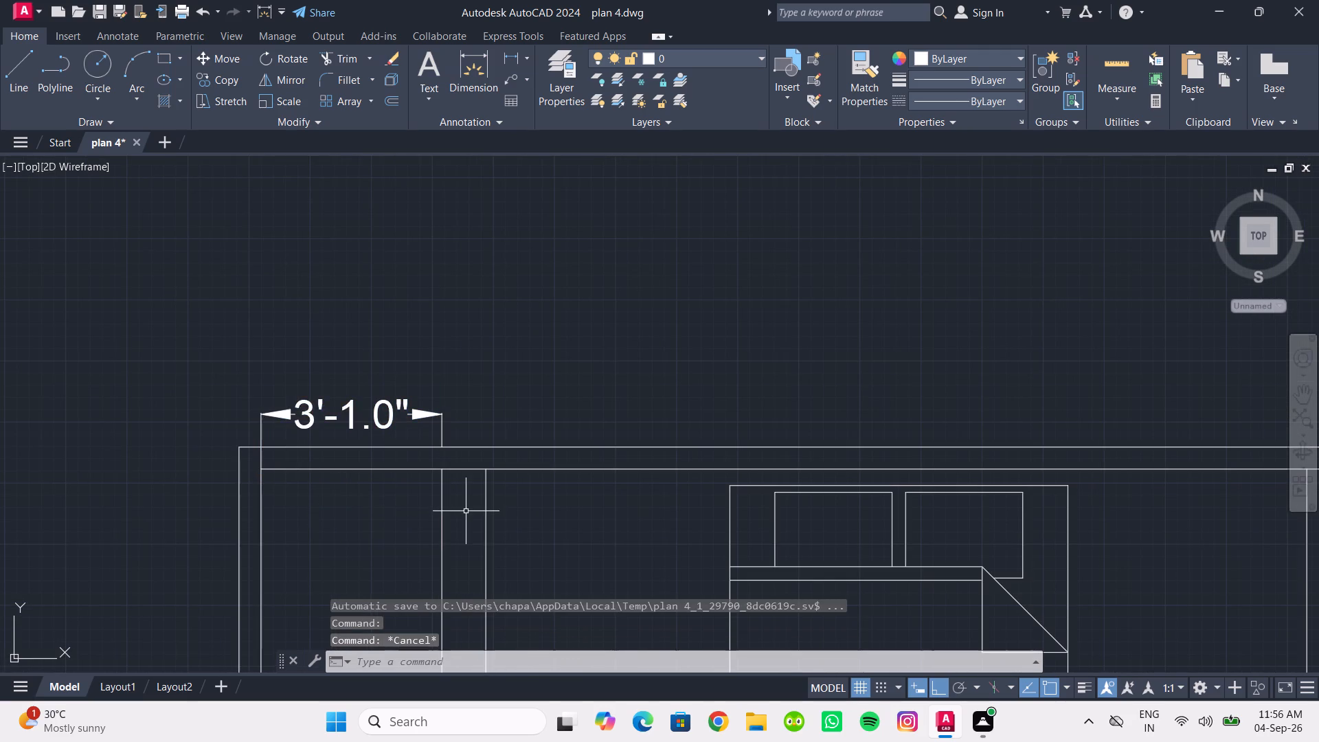
# Continue the dimension chain along the north wall to the plan's outer northeast corner using DIMCONTINUE.
pyautogui.scroll(-1, 466, 510)
pyautogui.moveTo(466, 510); pyautogui.dragTo(295, 482, button='middle')
pyautogui.scroll(1, 330, 470)
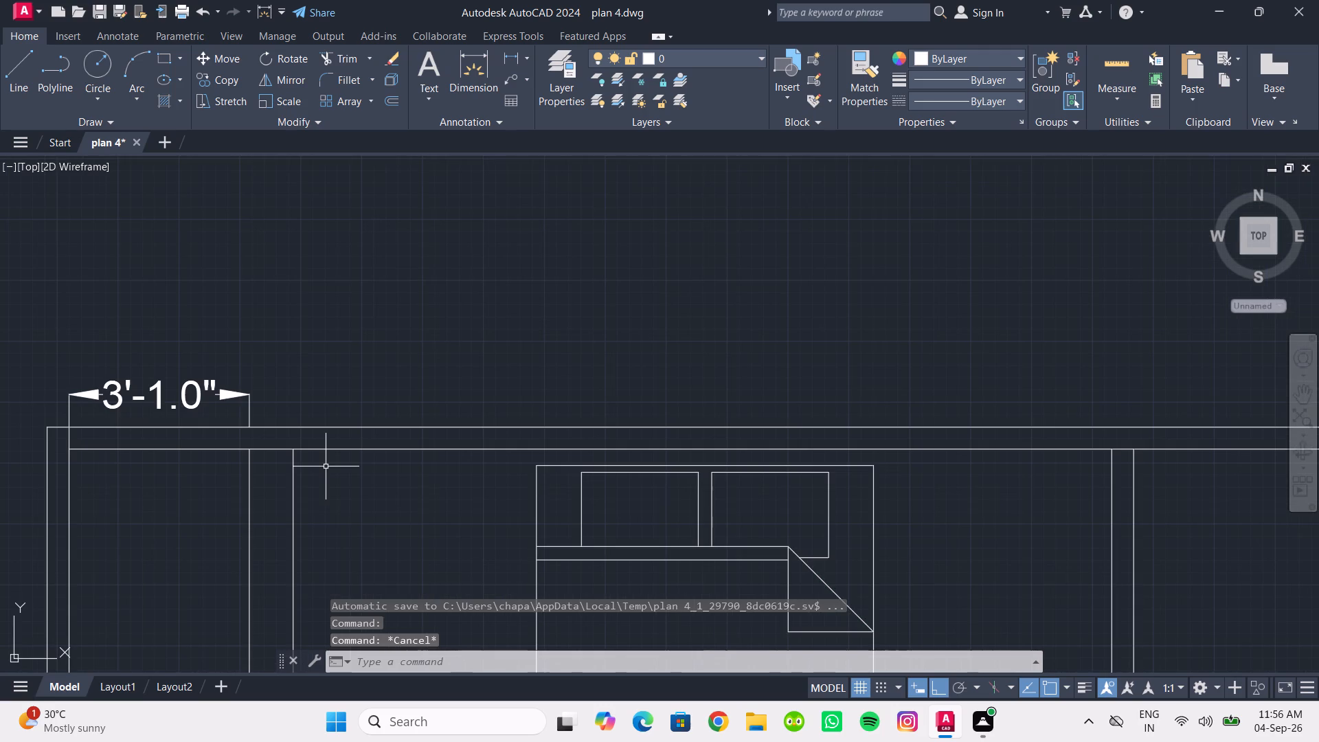
pyautogui.write('DIMCON')
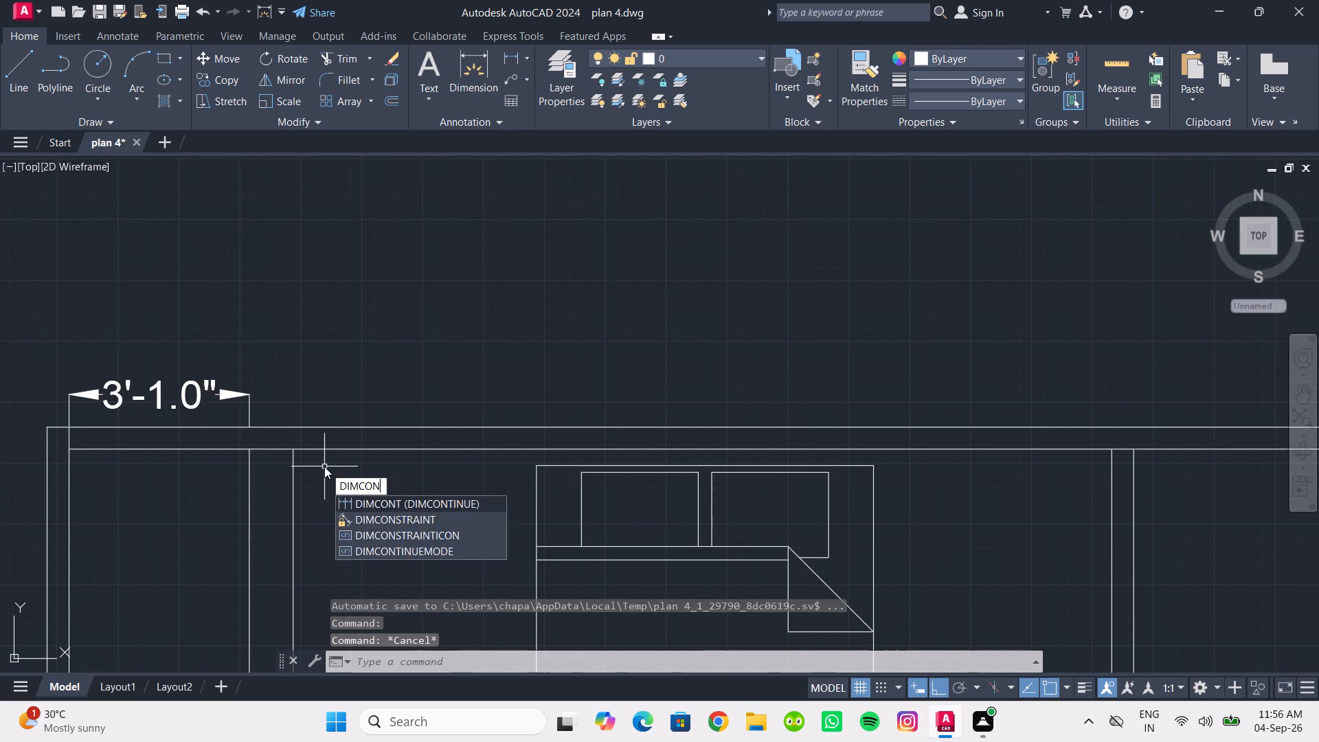
pyautogui.press('Return')
pyautogui.scroll(-2, 703, 458)
pyautogui.moveTo(686, 447); pyautogui.dragTo(415, 430, button='middle')
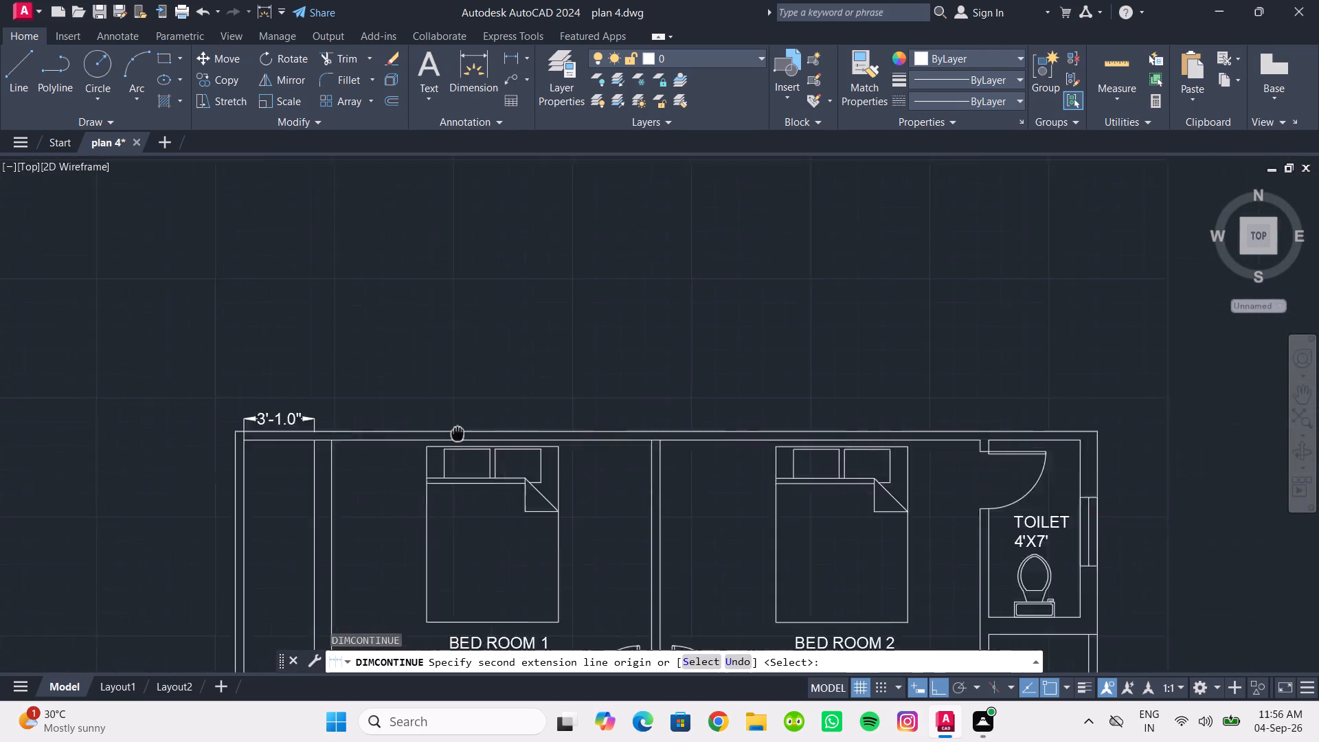
pyautogui.moveTo(415, 430); pyautogui.dragTo(350, 416, button='middle')
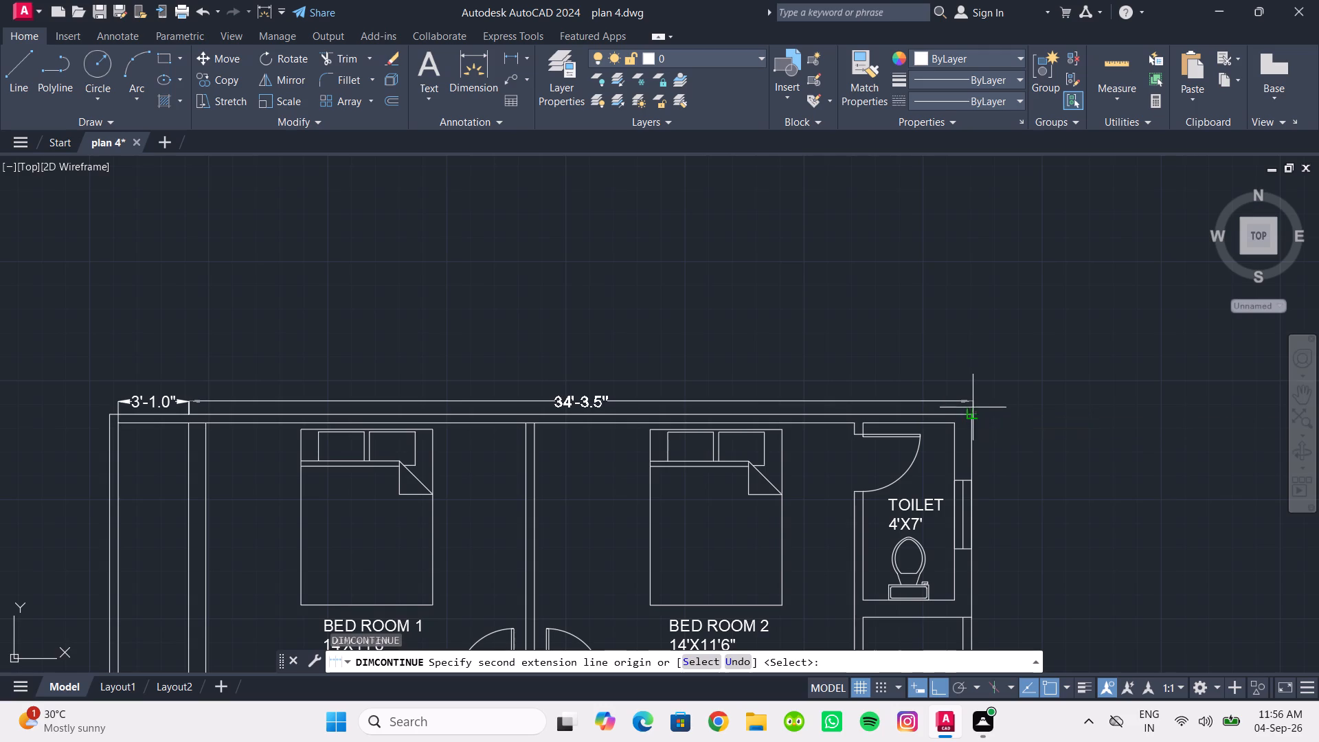
pyautogui.click(975, 415)
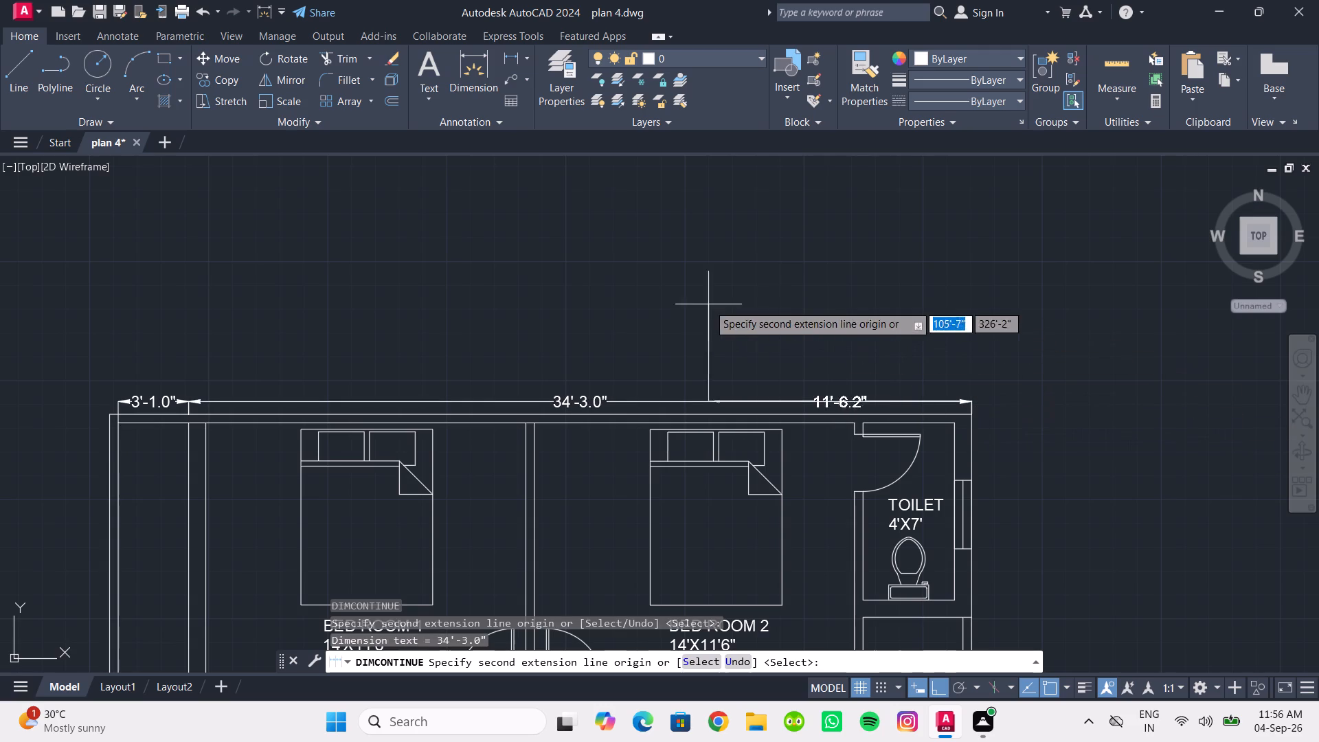
pyautogui.press('Escape')
# Add a vertical linear dimension just outside the west boundary wall, from its outer northwest corner to its outer southwest corner.
pyautogui.scroll(-1, 682, 305)
pyautogui.moveTo(682, 305); pyautogui.dragTo(610, 238, button='middle')
pyautogui.moveTo(593, 270); pyautogui.dragTo(563, 229, button='middle')
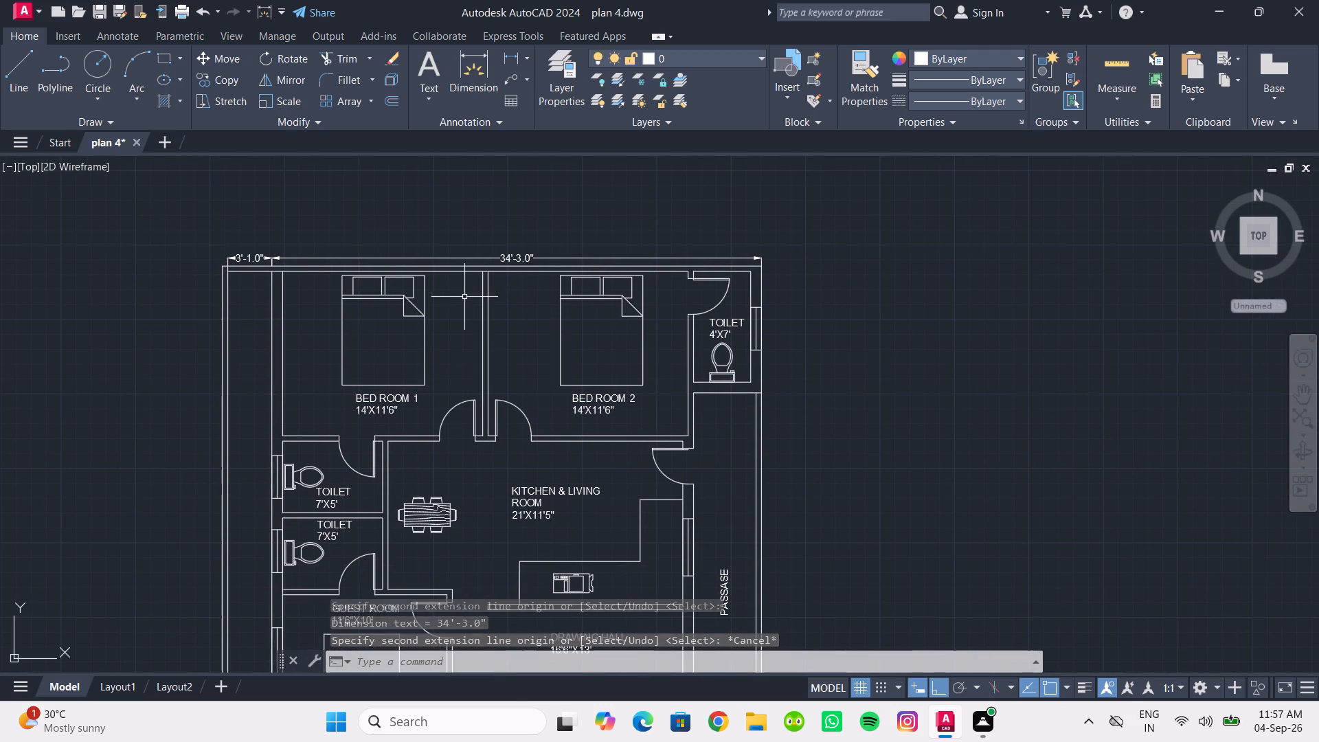
pyautogui.write('DIMLIN')
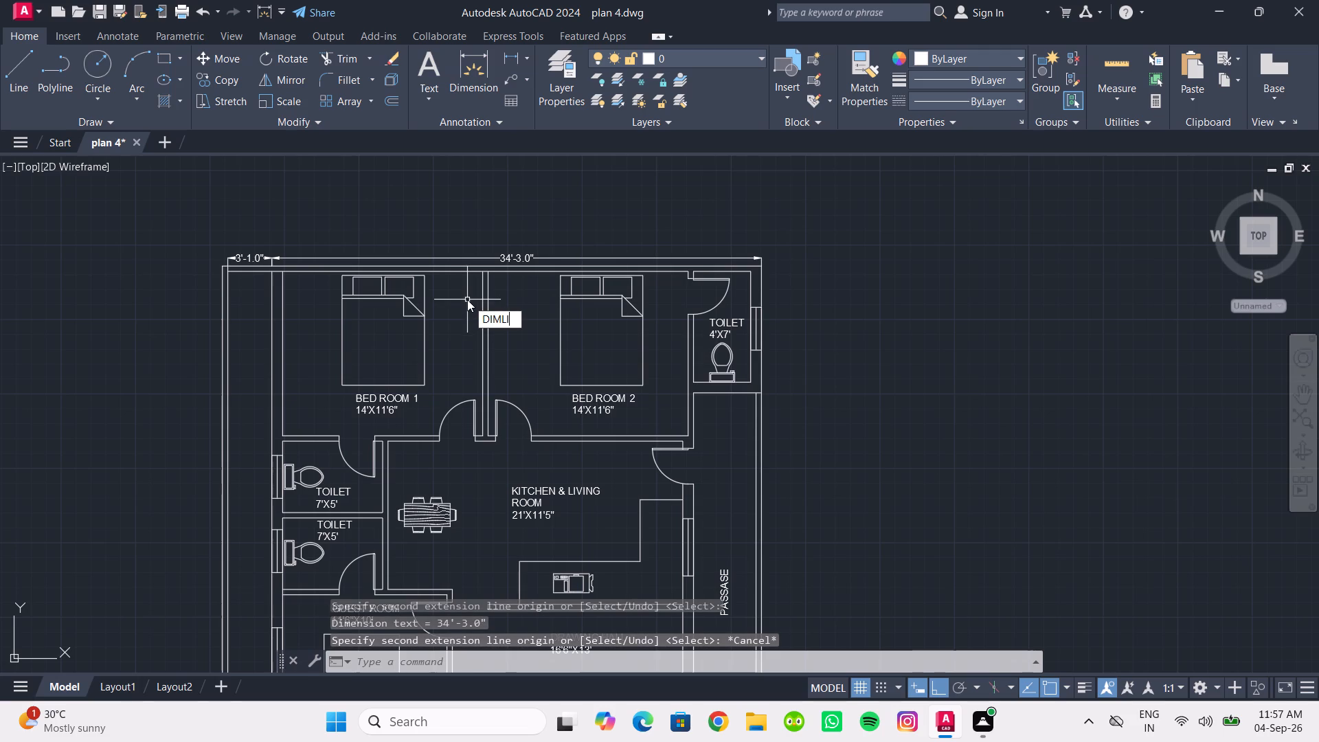
pyautogui.click(559, 334)
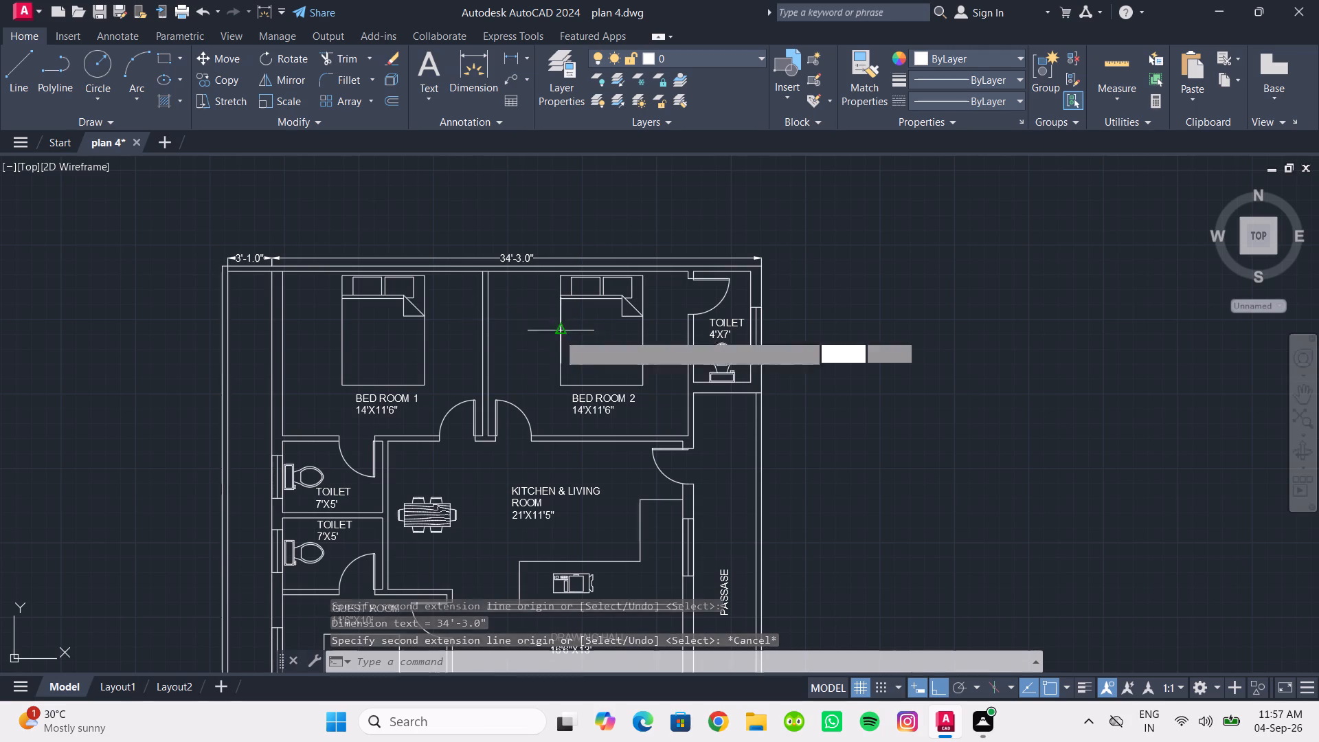
pyautogui.moveTo(166, 291); pyautogui.dragTo(210, 297, button='middle')
pyautogui.scroll(3, 273, 273)
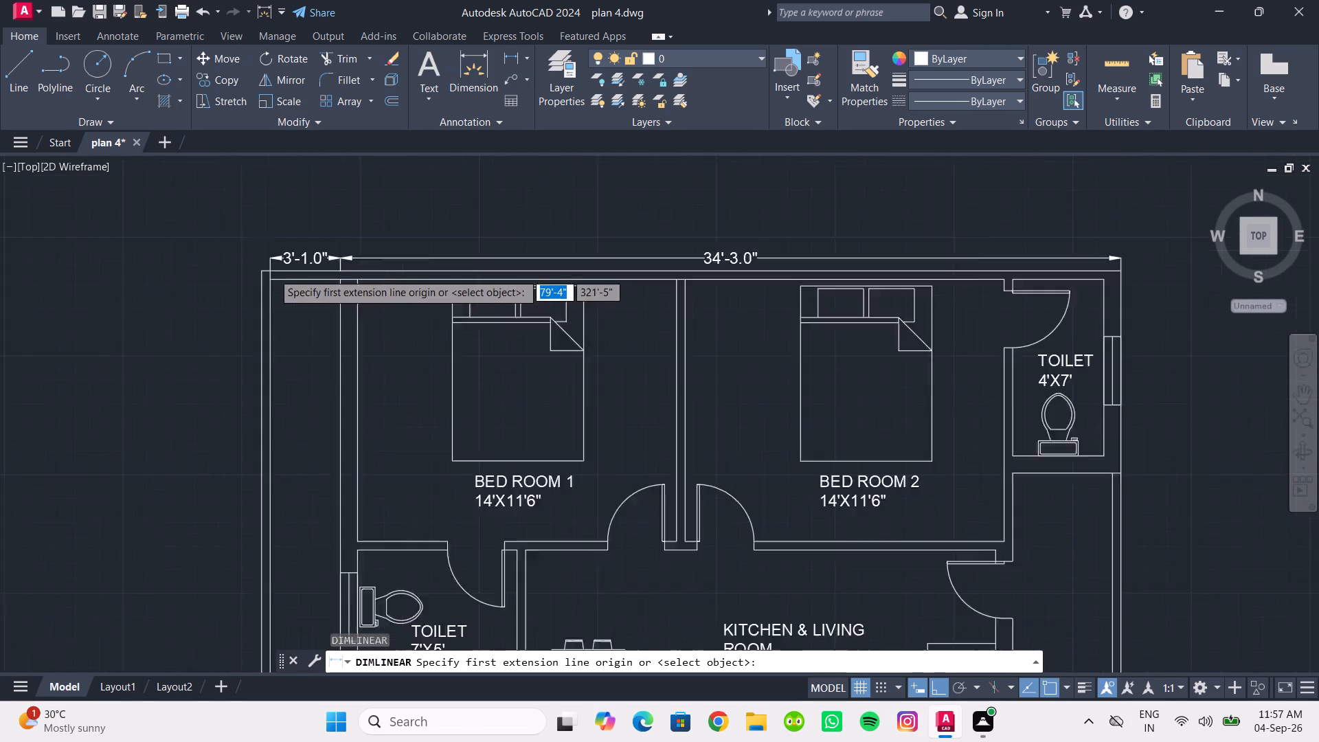
pyautogui.click(243, 265)
pyautogui.scroll(2, 230, 401)
pyautogui.moveTo(230, 404); pyautogui.dragTo(253, 201, button='middle')
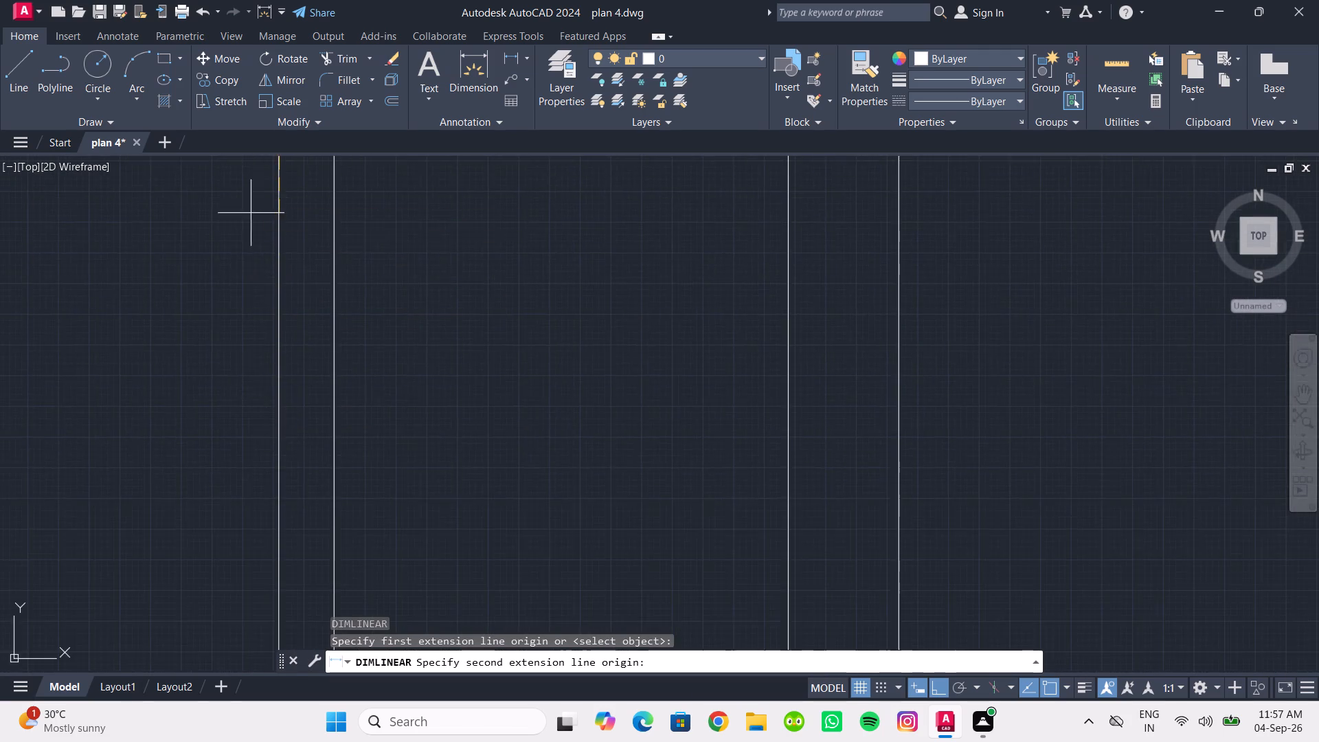
pyautogui.scroll(-2, 244, 317)
pyautogui.scroll(-8, 261, 427)
pyautogui.moveTo(262, 481); pyautogui.dragTo(269, 400, button='middle')
pyautogui.scroll(5, 271, 484)
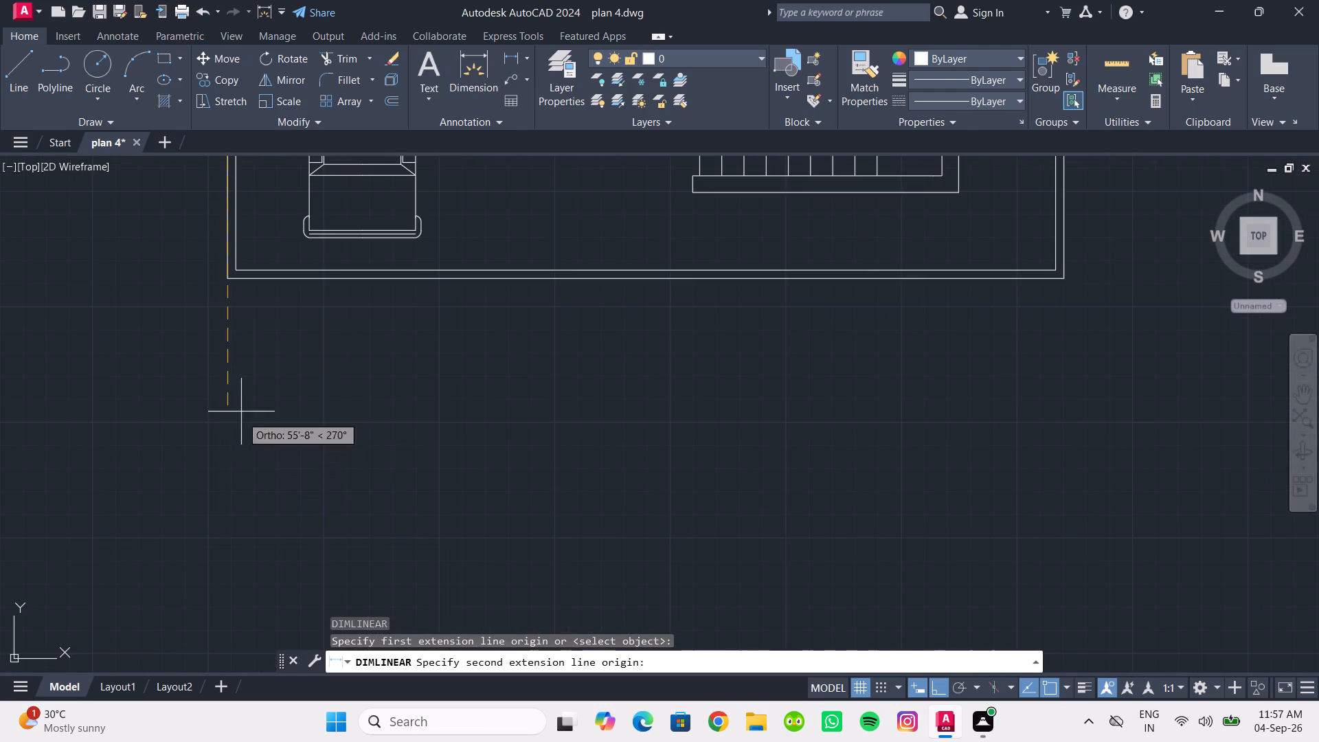
pyautogui.moveTo(225, 315); pyautogui.dragTo(280, 437, button='middle')
pyautogui.scroll(3, 275, 432)
pyautogui.click(293, 357)
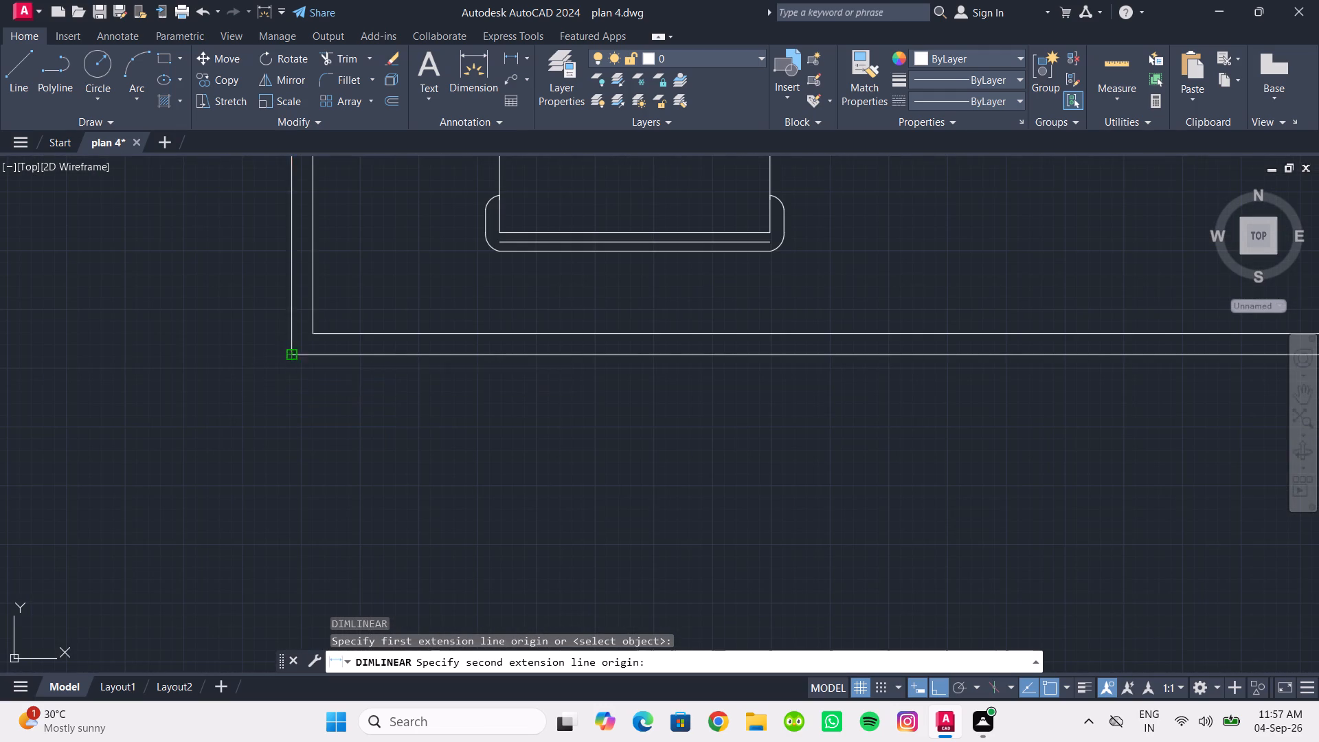
pyautogui.scroll(-2, 250, 350)
pyautogui.moveTo(251, 351); pyautogui.dragTo(298, 472, button='middle')
pyautogui.click(291, 465)
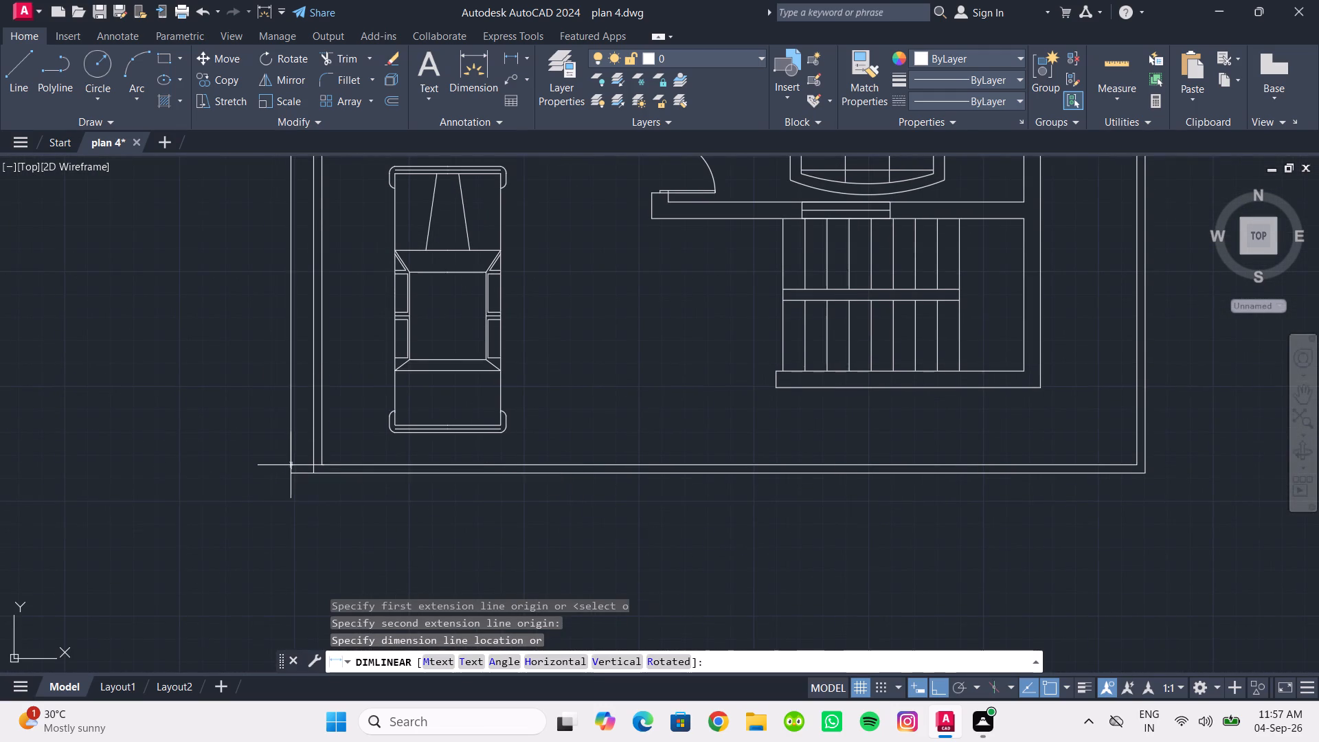
pyautogui.scroll(-3, 278, 420)
pyautogui.moveTo(279, 520); pyautogui.dragTo(265, 508, button='middle')
pyautogui.scroll(4, 278, 274)
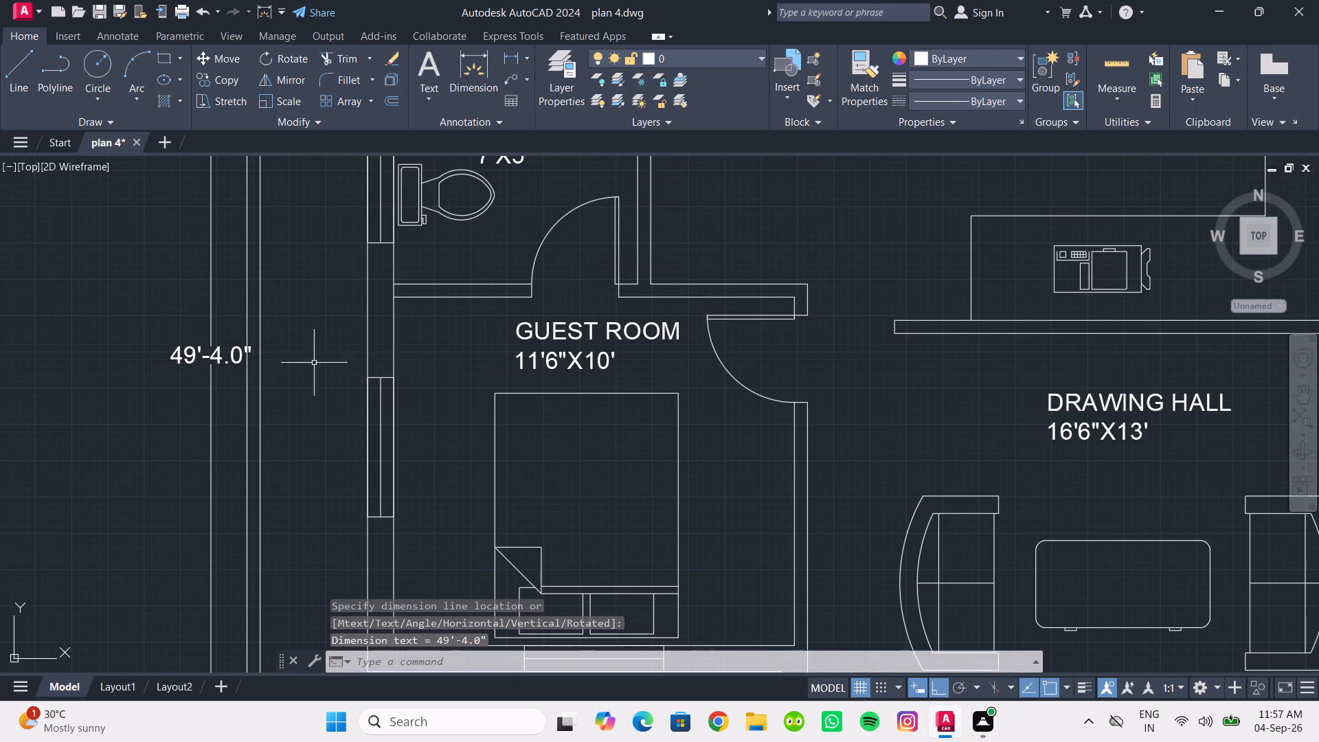
# Add a vertical dimension west of the staircase, from the drawing hall's south wall to the south boundary wall's inner face.
pyautogui.moveTo(299, 370); pyautogui.dragTo(212, 319, button='middle')
pyautogui.scroll(-3, 287, 357)
pyautogui.moveTo(337, 420); pyautogui.dragTo(230, 322, button='middle')
pyautogui.scroll(2, 330, 419)
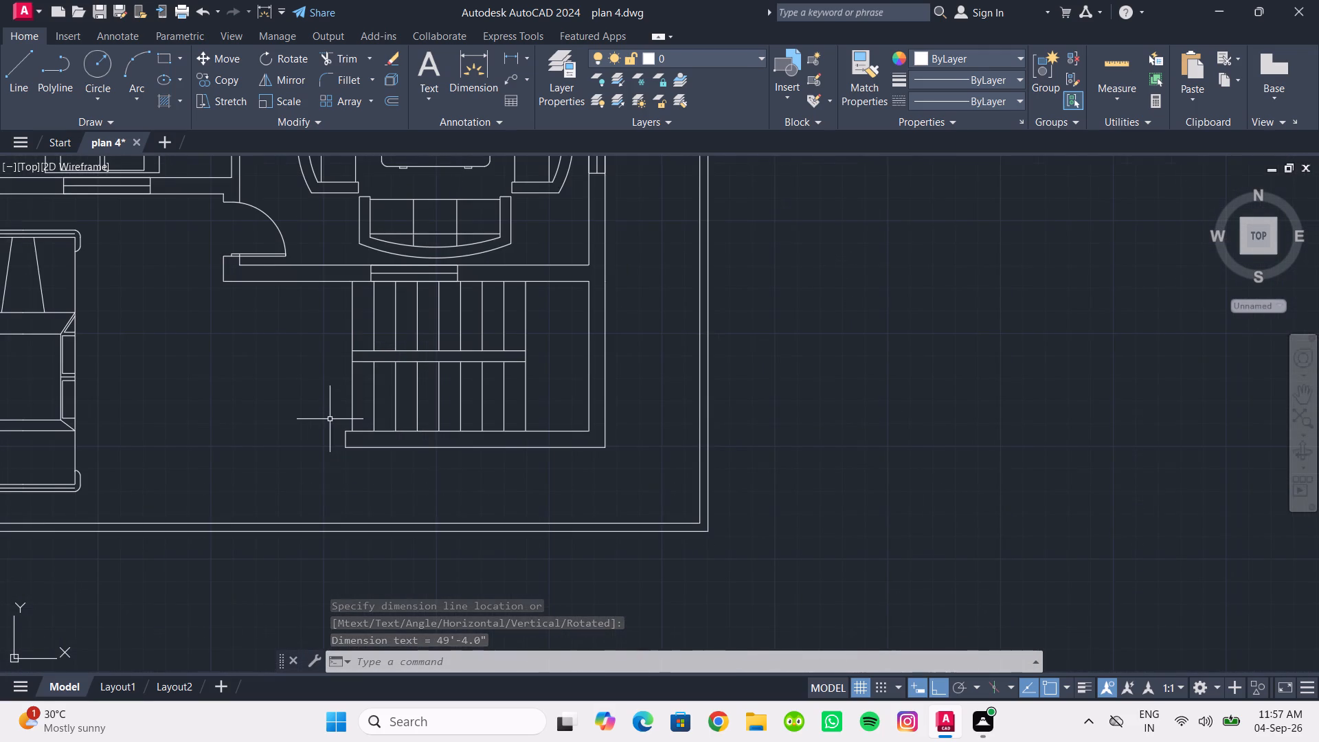
pyautogui.press('space')
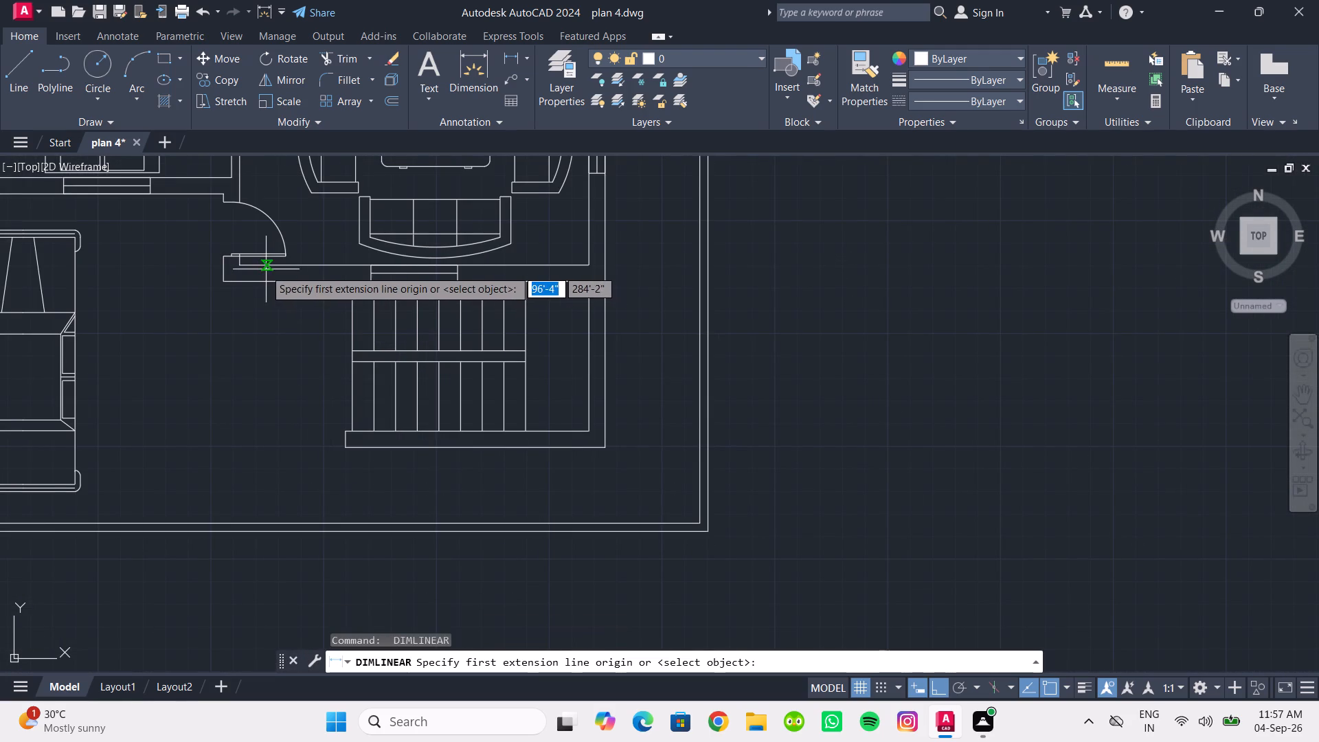
pyautogui.click(257, 283)
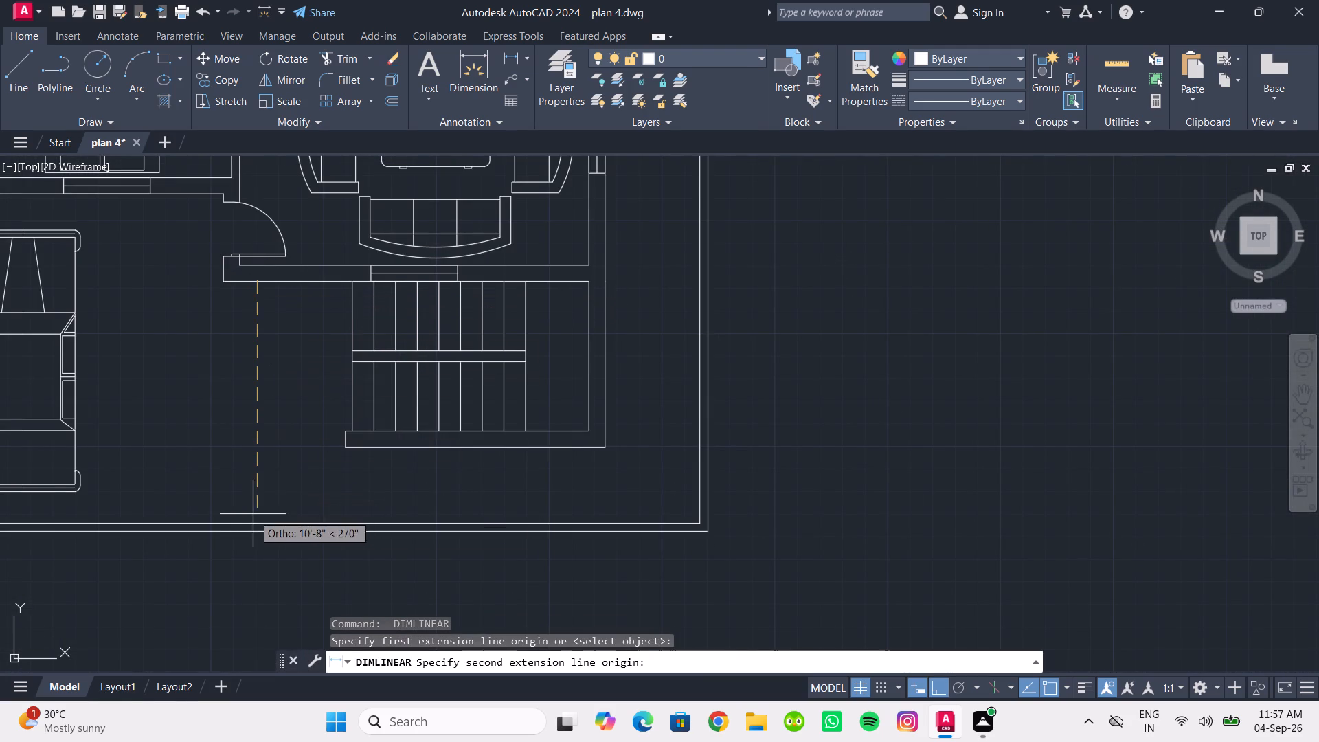
pyautogui.click(258, 522)
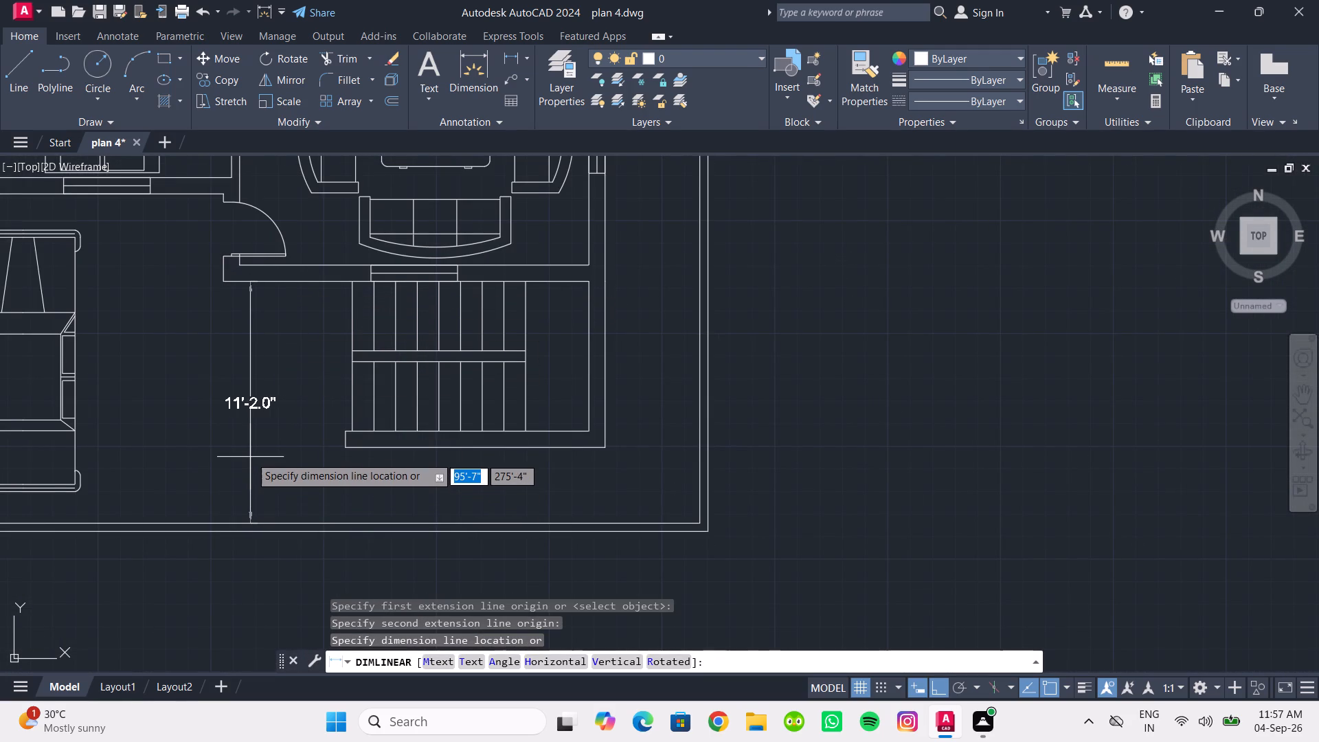
pyautogui.click(253, 436)
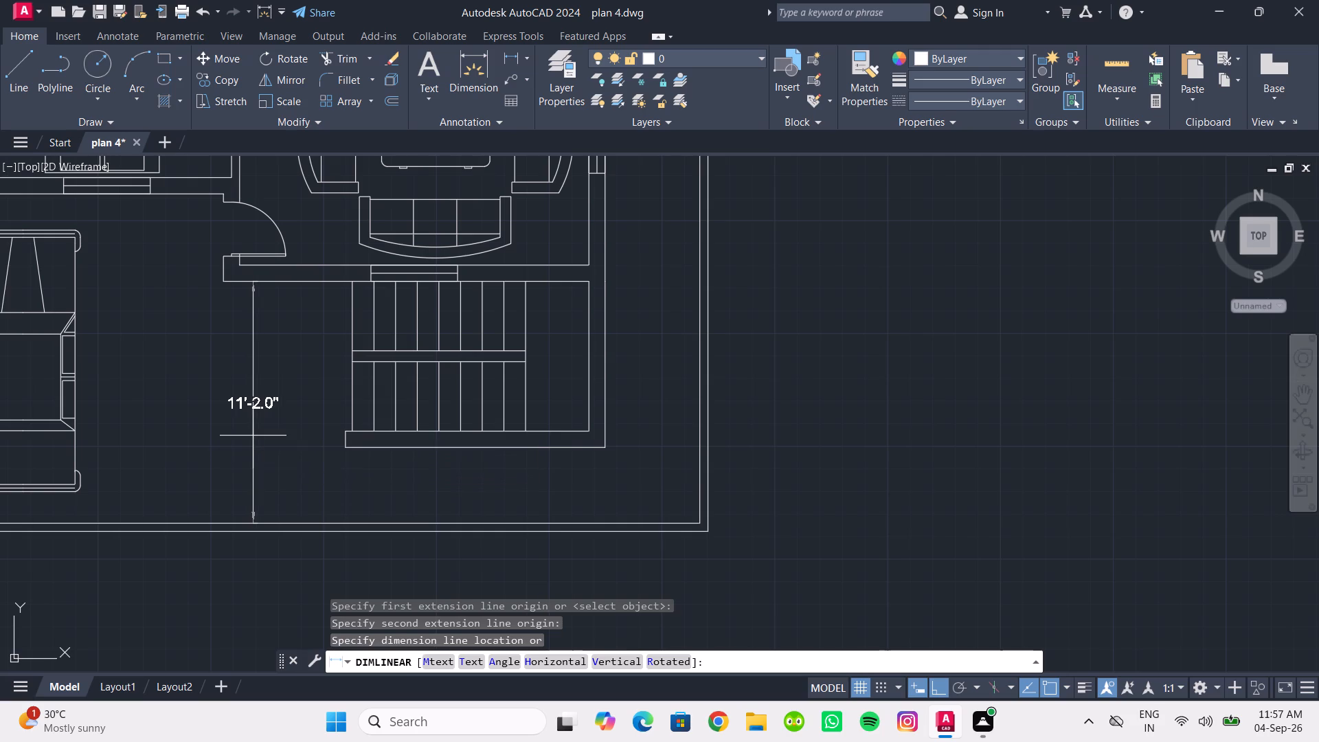
# Dimension the vertical gap between the staircase's south wall and the south boundary wall's inner face.
pyautogui.press('space')
pyautogui.click(377, 452)
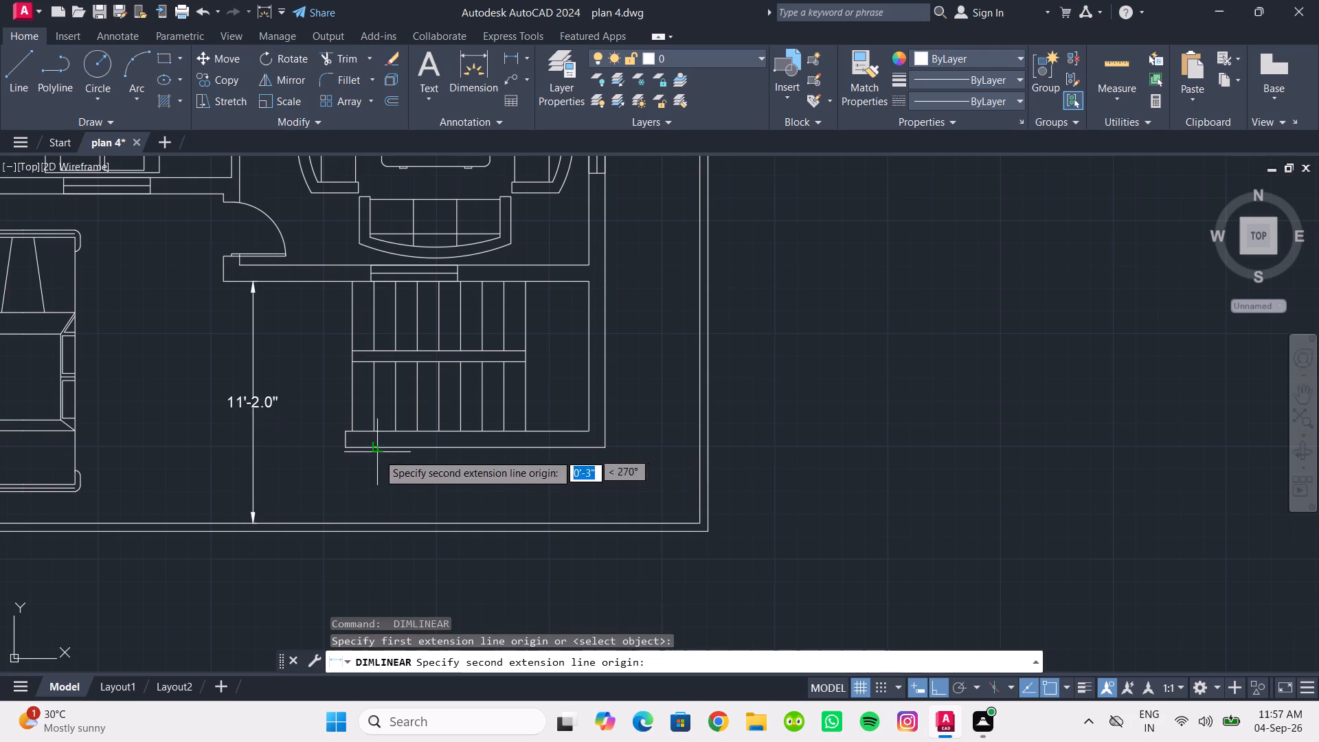
pyautogui.click(379, 523)
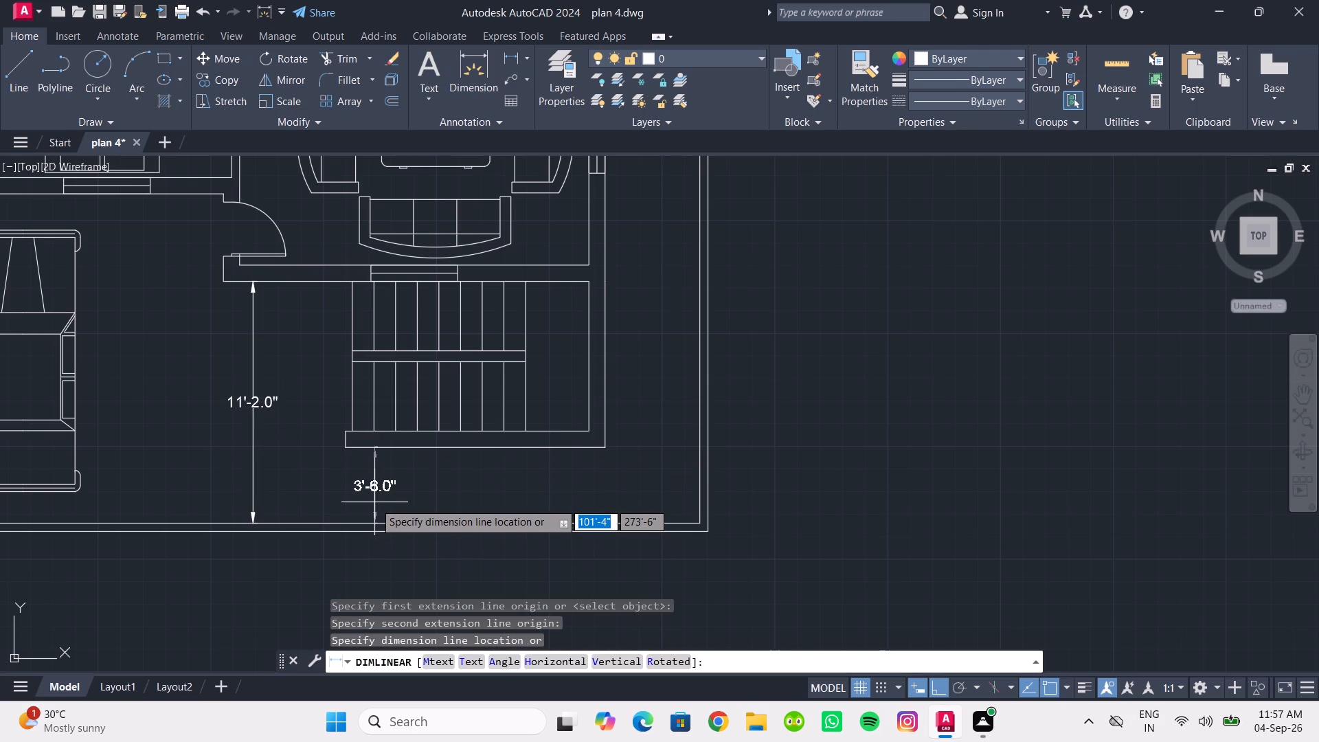
pyautogui.click(379, 504)
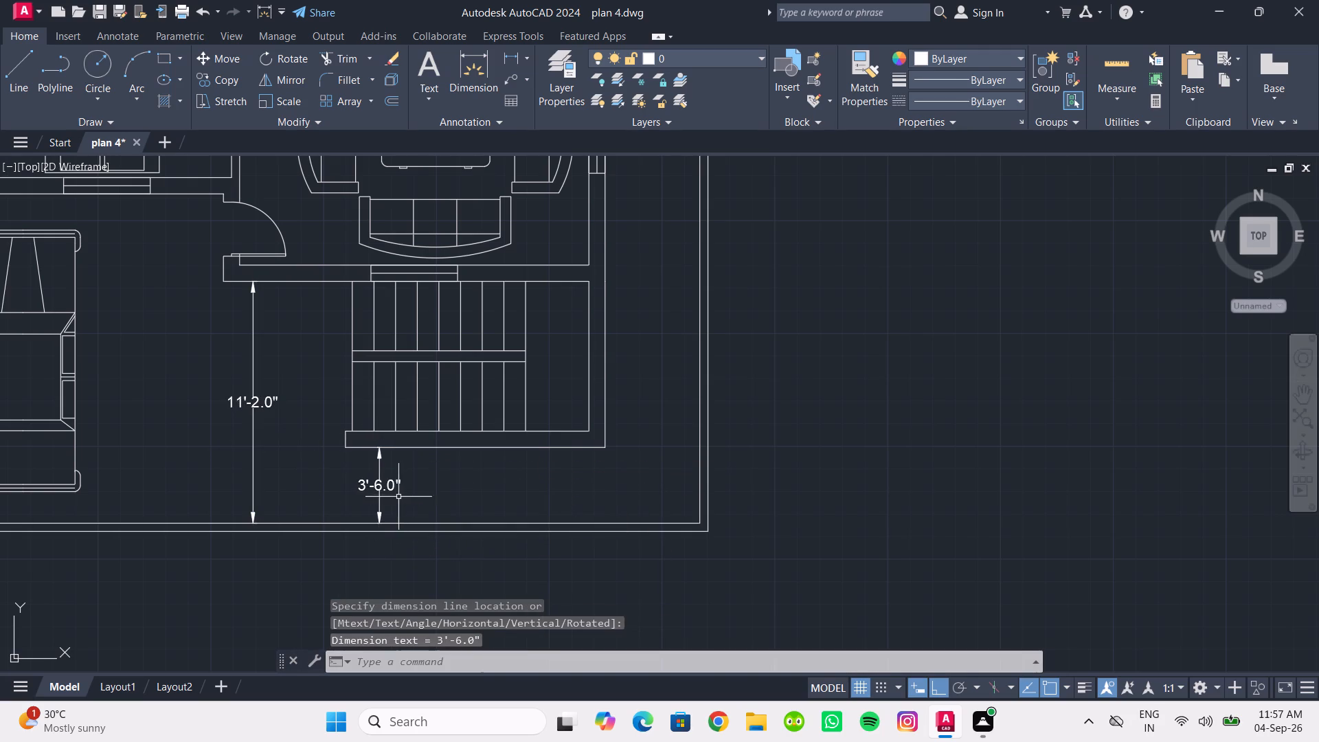
# Override the text of the vertical dimension between the staircase's south wall and the south boundary wall with 3'-10".
pyautogui.scroll(2, 398, 497)
pyautogui.moveTo(394, 496); pyautogui.dragTo(516, 494, button='middle')
pyautogui.scroll(3, 491, 493)
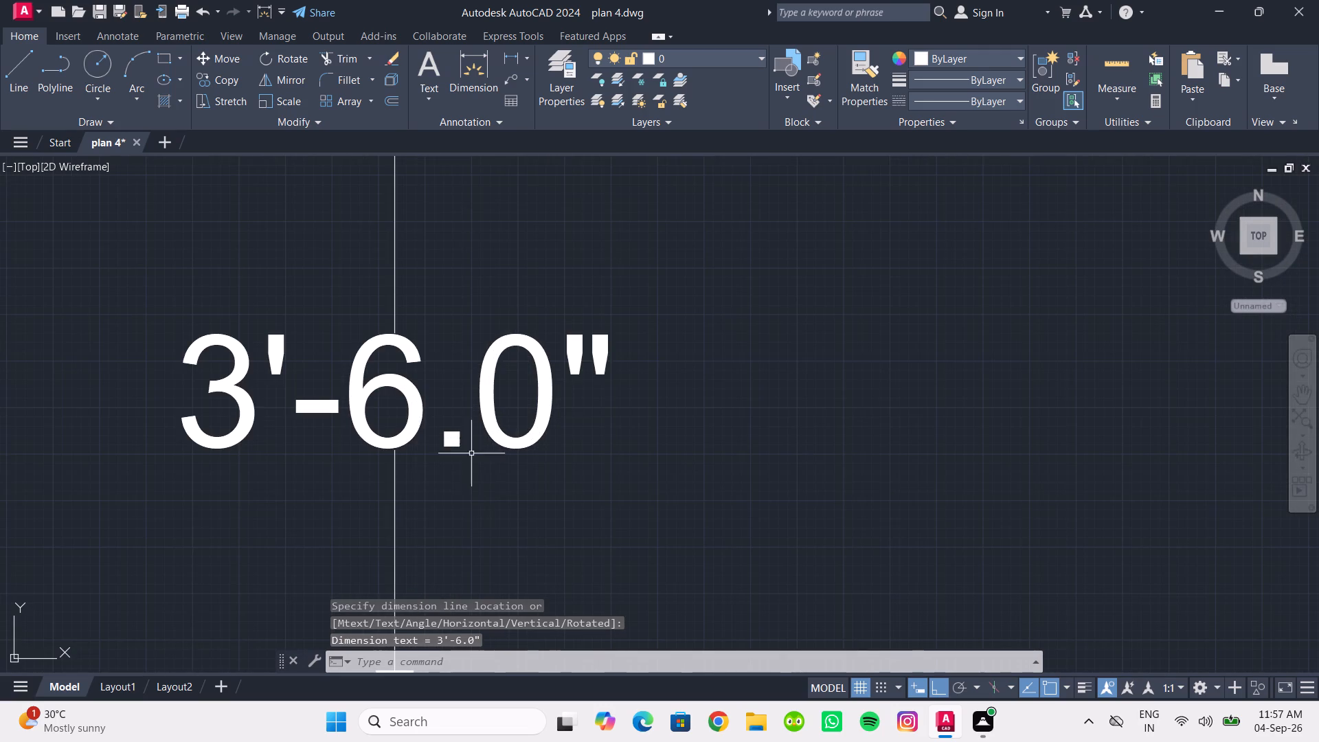
pyautogui.doubleClick(417, 408)
pyautogui.click(409, 423)
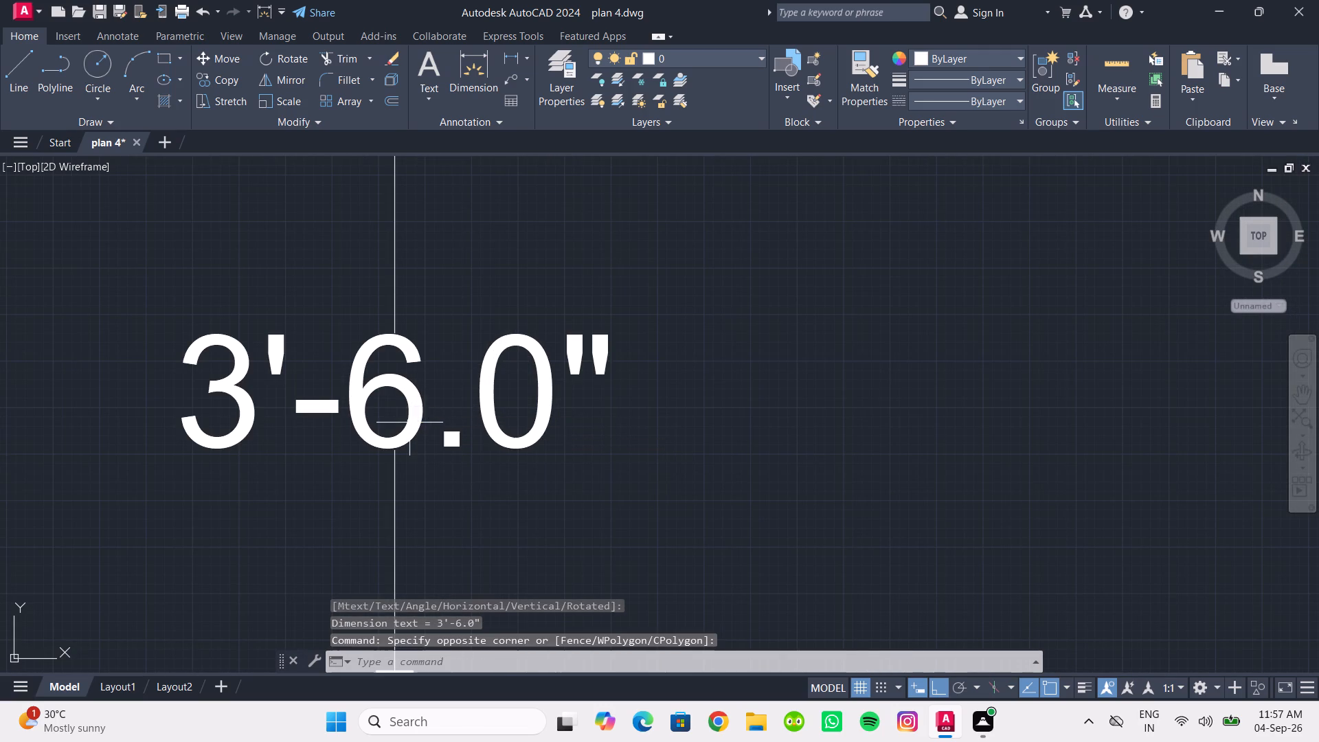
pyautogui.doubleClick(412, 400)
pyautogui.click(420, 407)
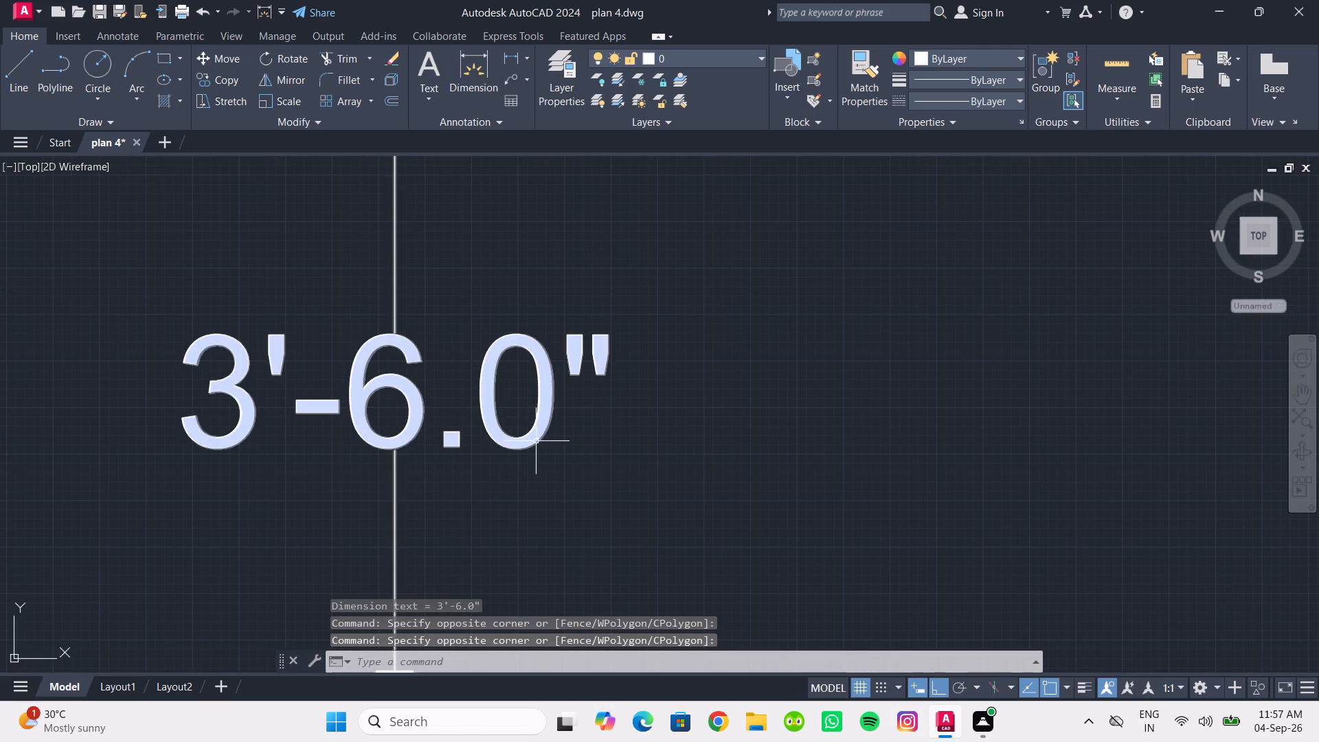
pyautogui.doubleClick(539, 440)
pyautogui.click(534, 425)
pyautogui.click(529, 420)
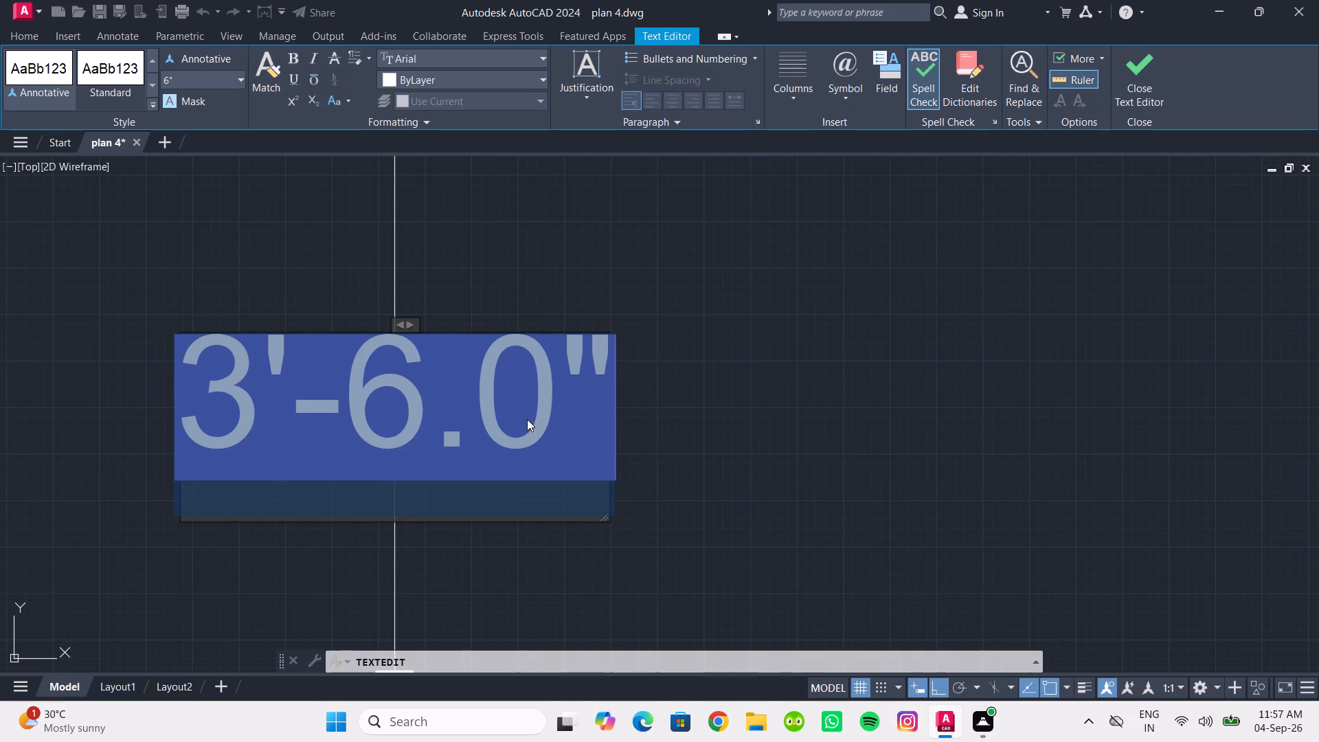
pyautogui.write("3'")
pyautogui.press('-')
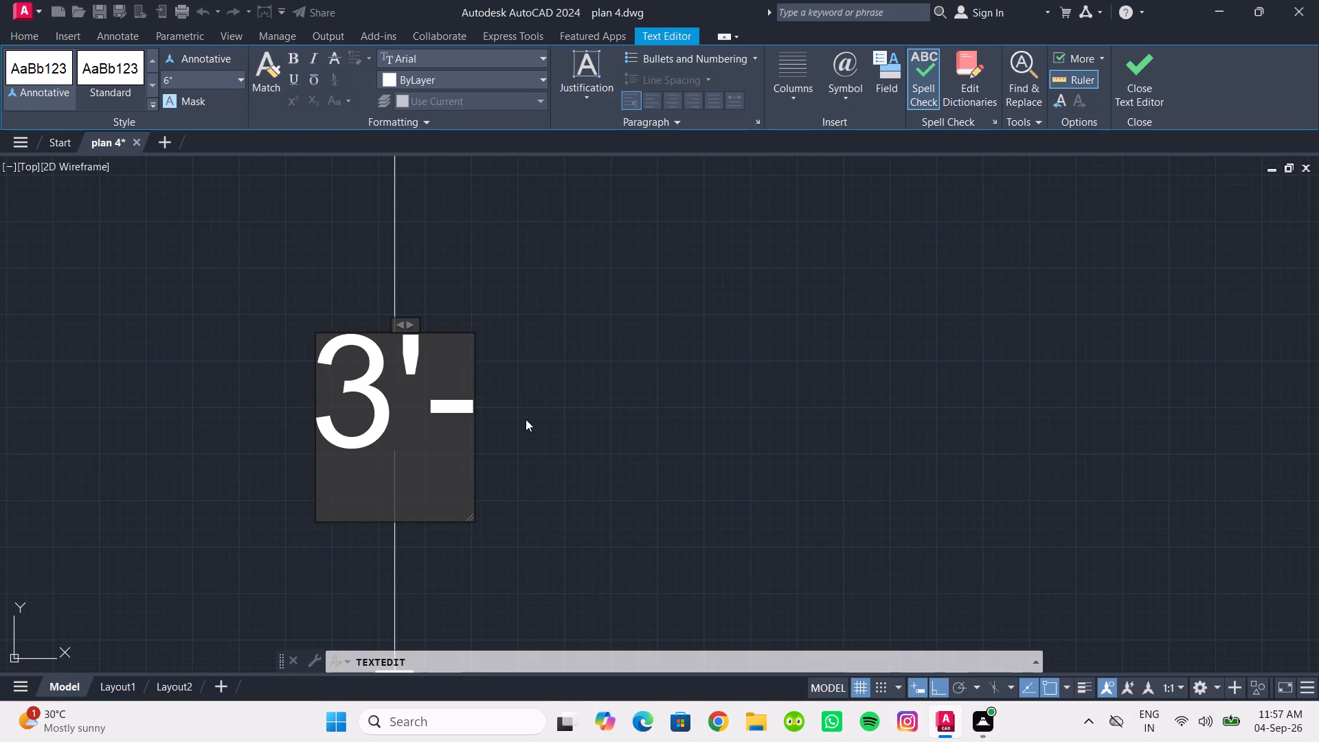
pyautogui.write('10')
pyautogui.press("'")
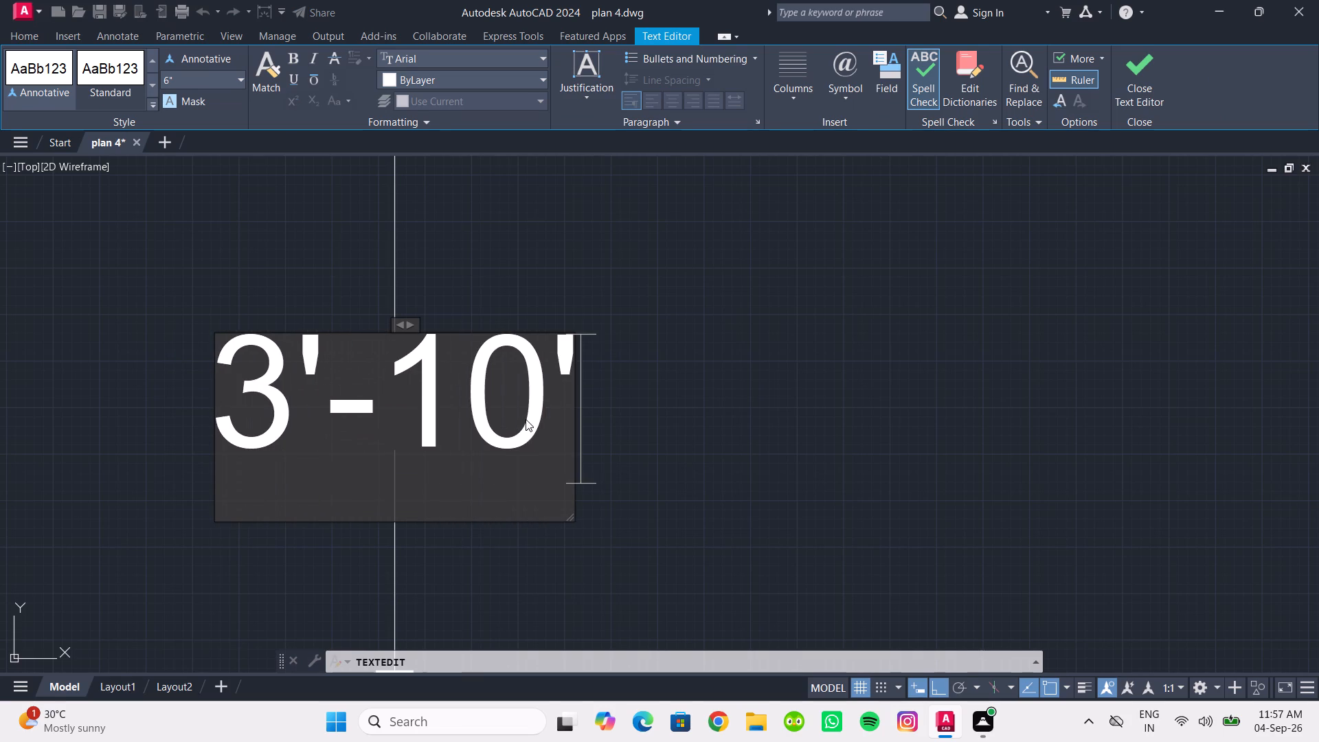
pyautogui.press('BackSpace')
pyautogui.press("'")
pyautogui.press('BackSpace')
pyautogui.hotkey('shift', '"')
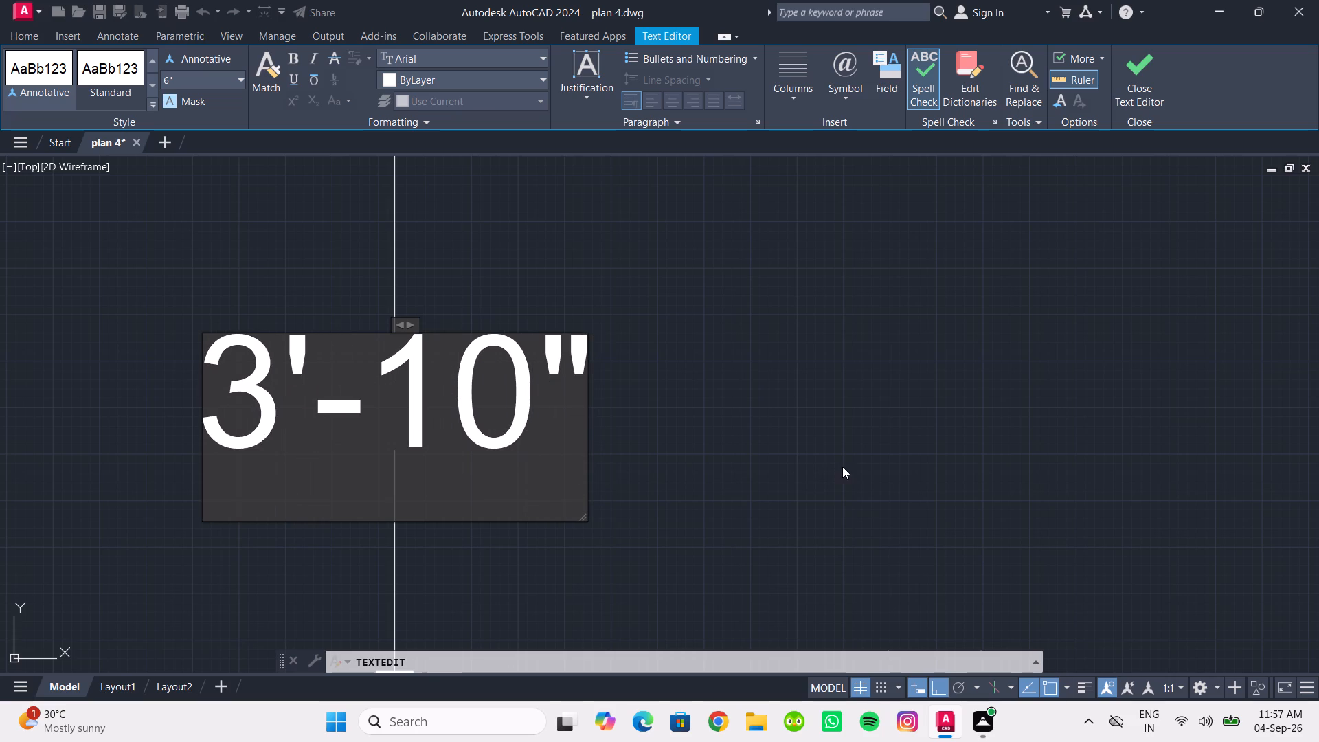
pyautogui.click(842, 466)
pyautogui.scroll(-5, 827, 458)
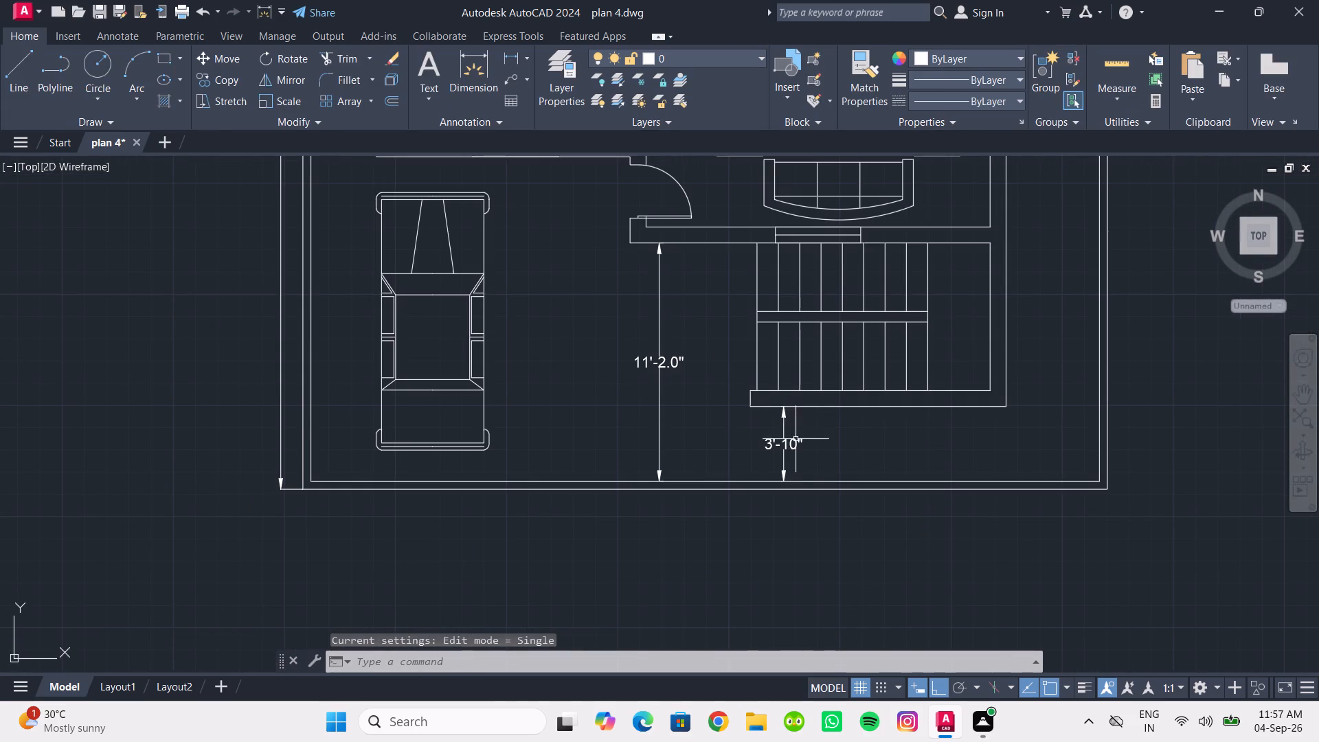
# Add the decimal place to the staircase gap dimension's text so it reads 3'-10.0".
pyautogui.scroll(4, 794, 443)
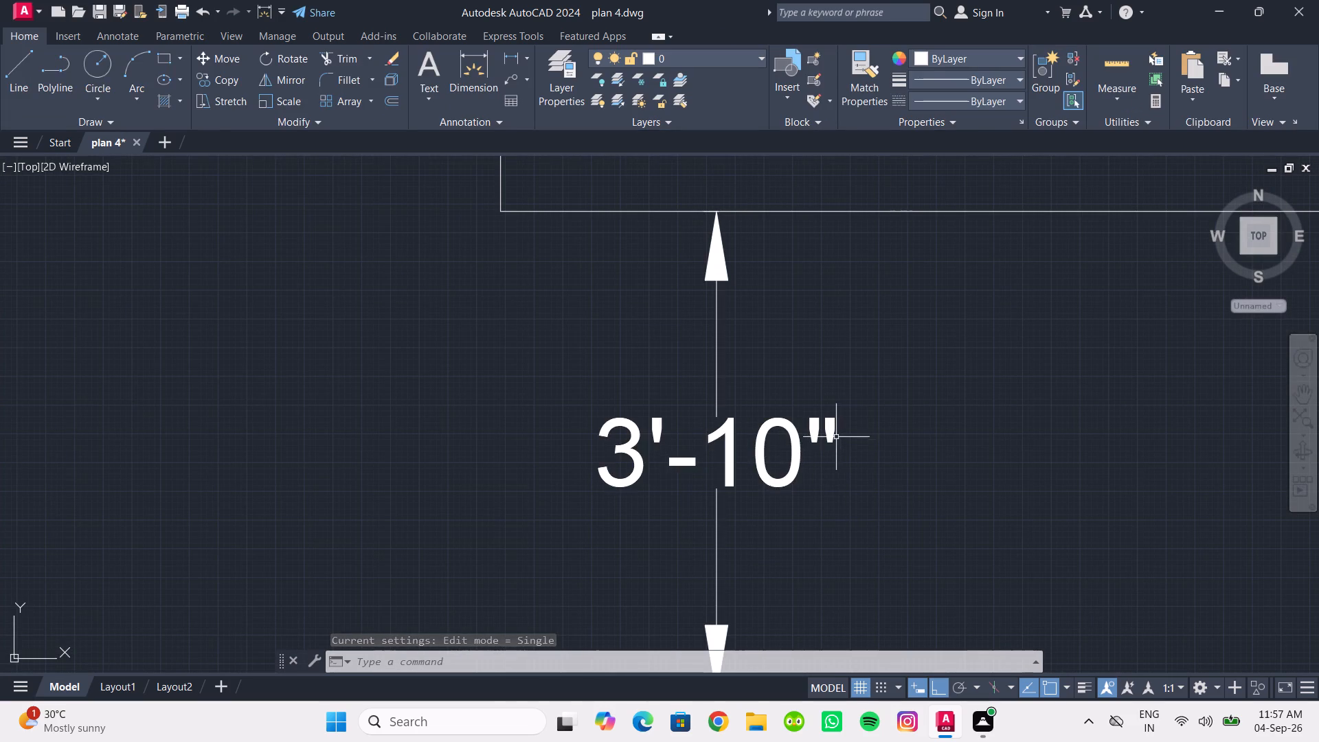
pyautogui.click(833, 435)
pyautogui.doubleClick(798, 455)
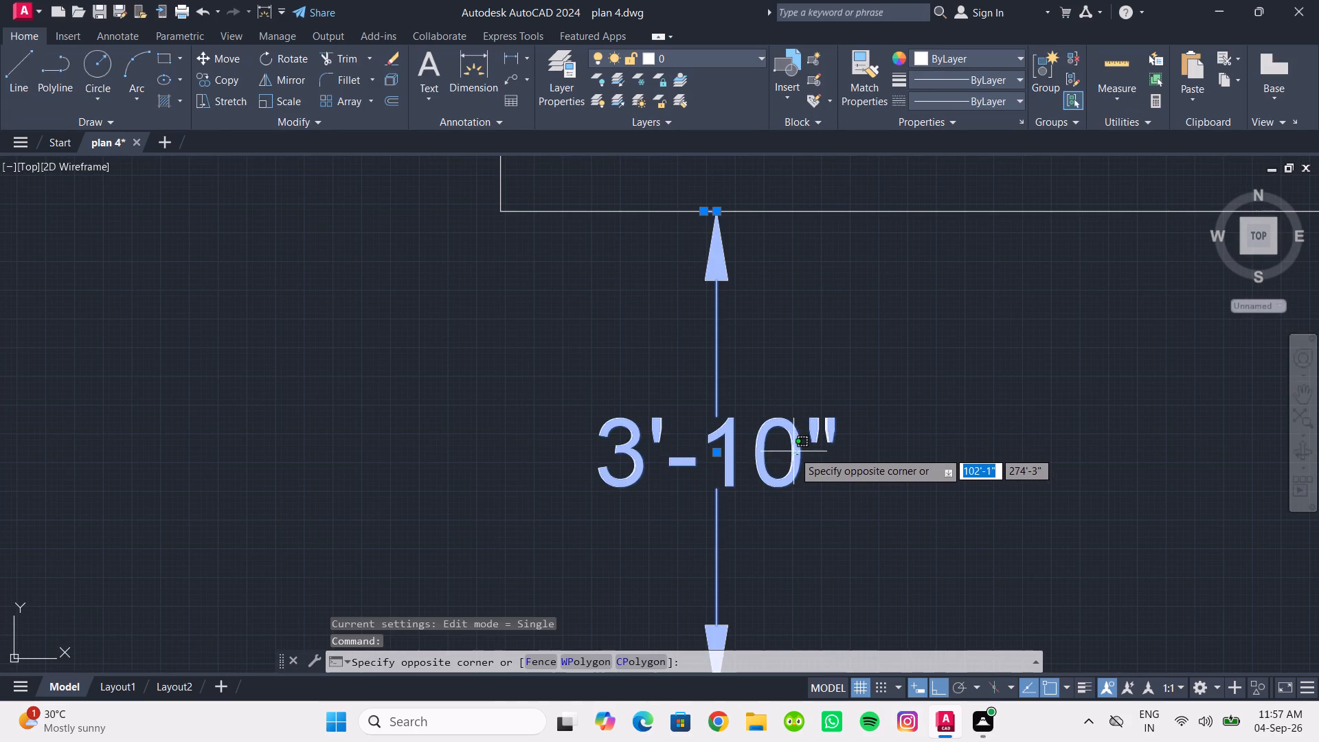
pyautogui.click(793, 440)
pyautogui.doubleClick(800, 466)
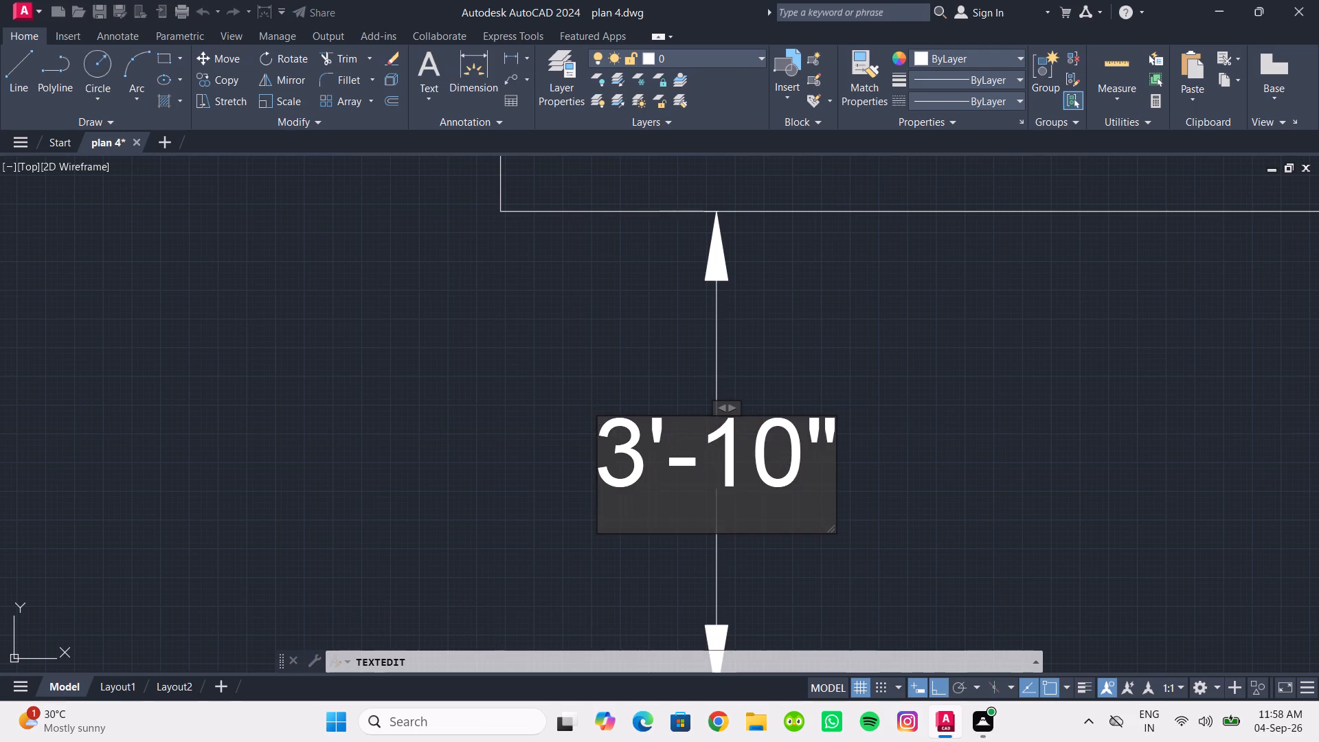
pyautogui.click(800, 466)
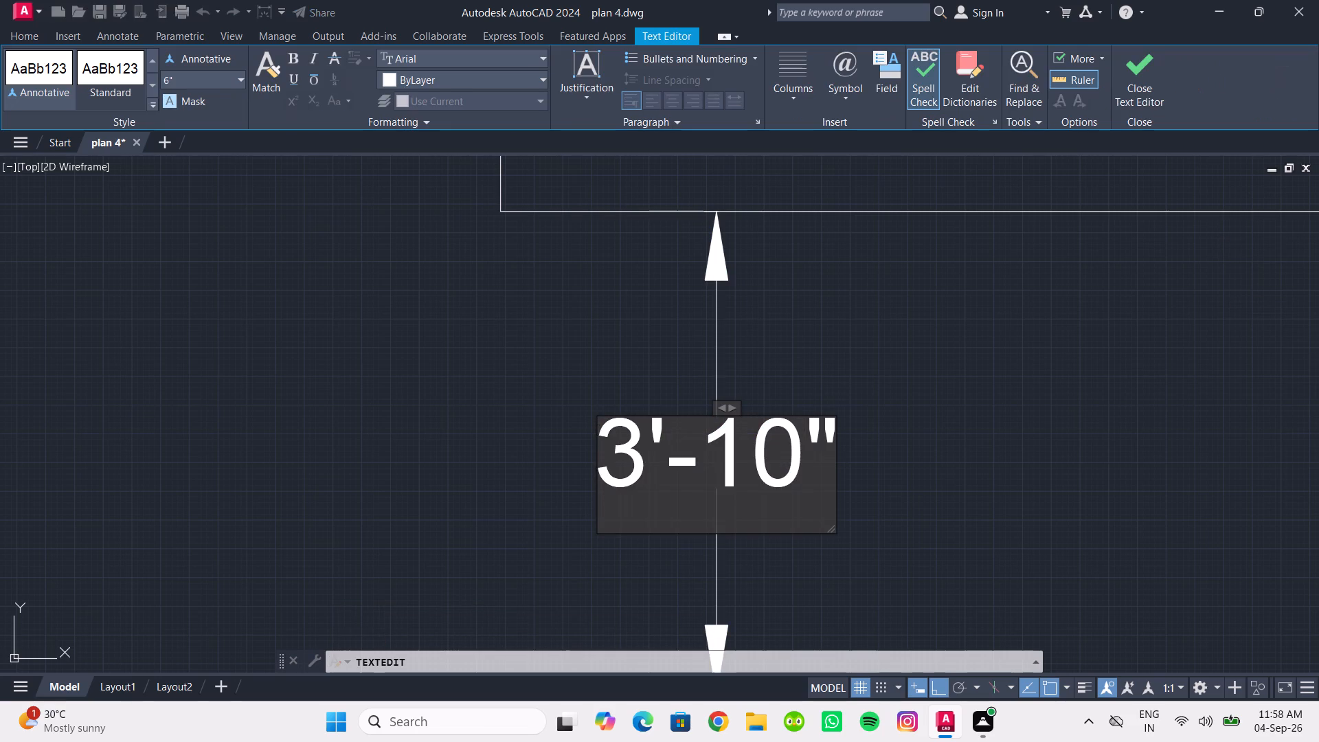
pyautogui.write('.0')
pyautogui.click(956, 510)
pyautogui.scroll(-6, 952, 511)
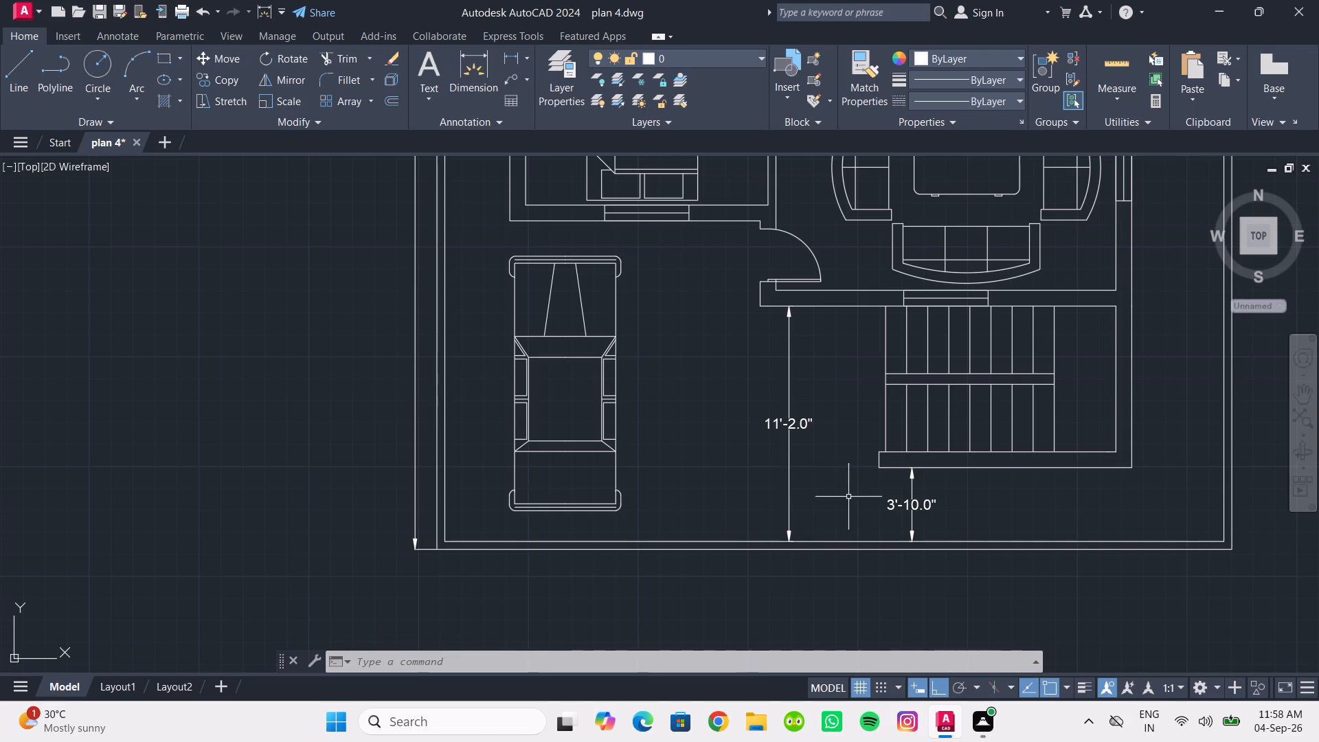
# Add a vertical linear dimension east of the car, from the guest room's south wall to the south boundary wall's inner face.
pyautogui.scroll(-1, 821, 491)
pyautogui.moveTo(822, 489); pyautogui.dragTo(812, 488, button='middle')
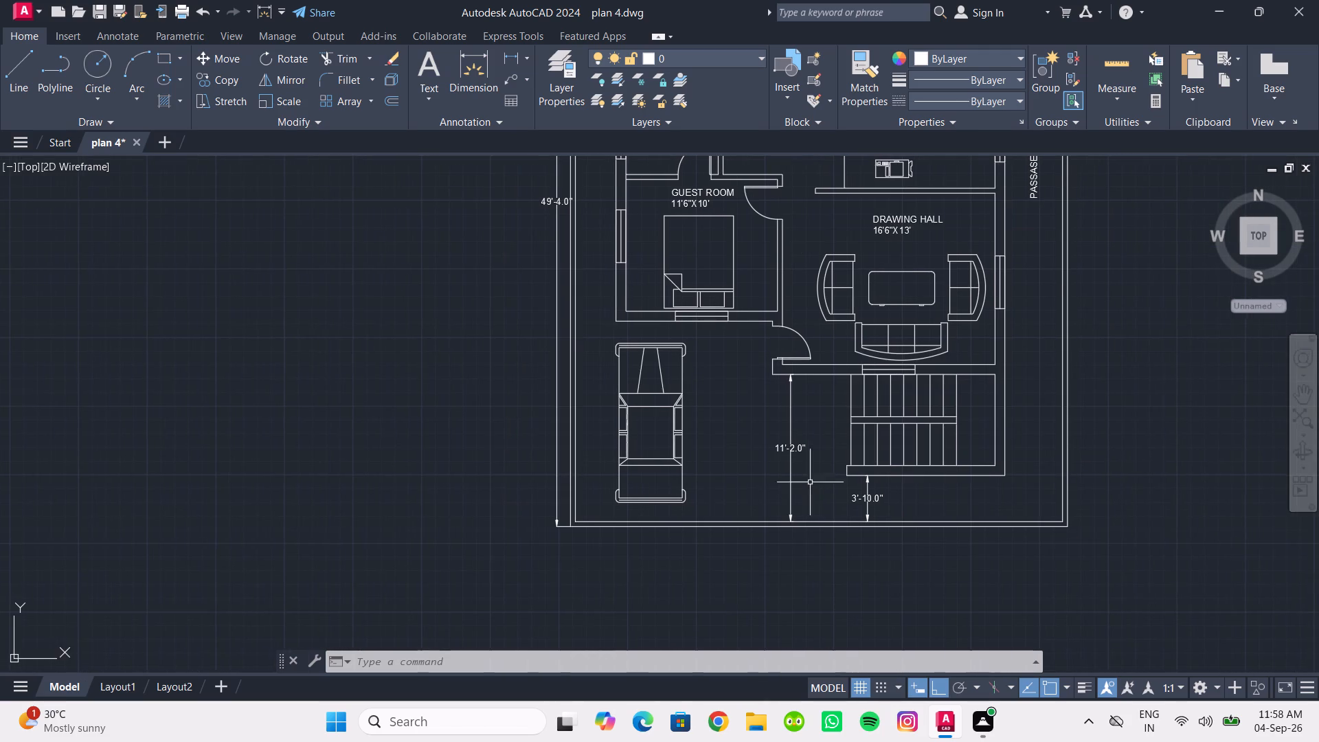
pyautogui.scroll(1, 767, 388)
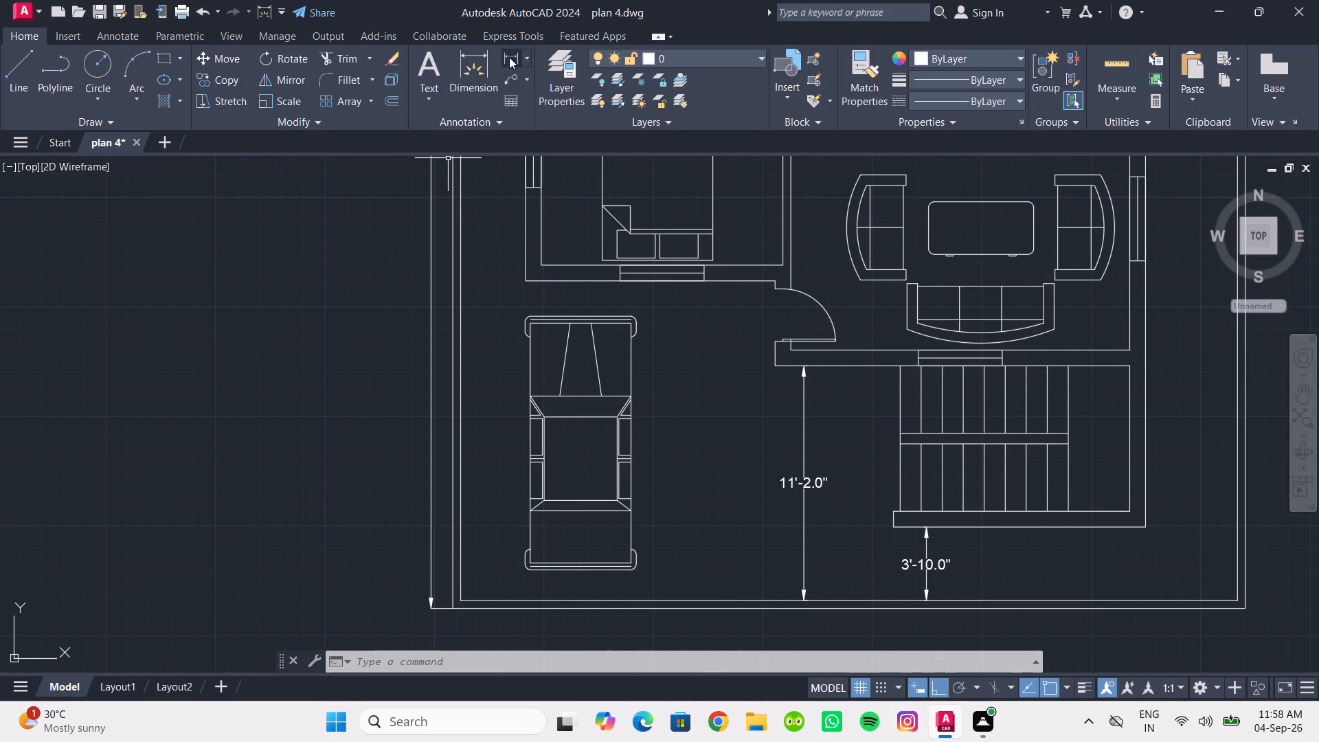
pyautogui.click(509, 57)
pyautogui.click(725, 280)
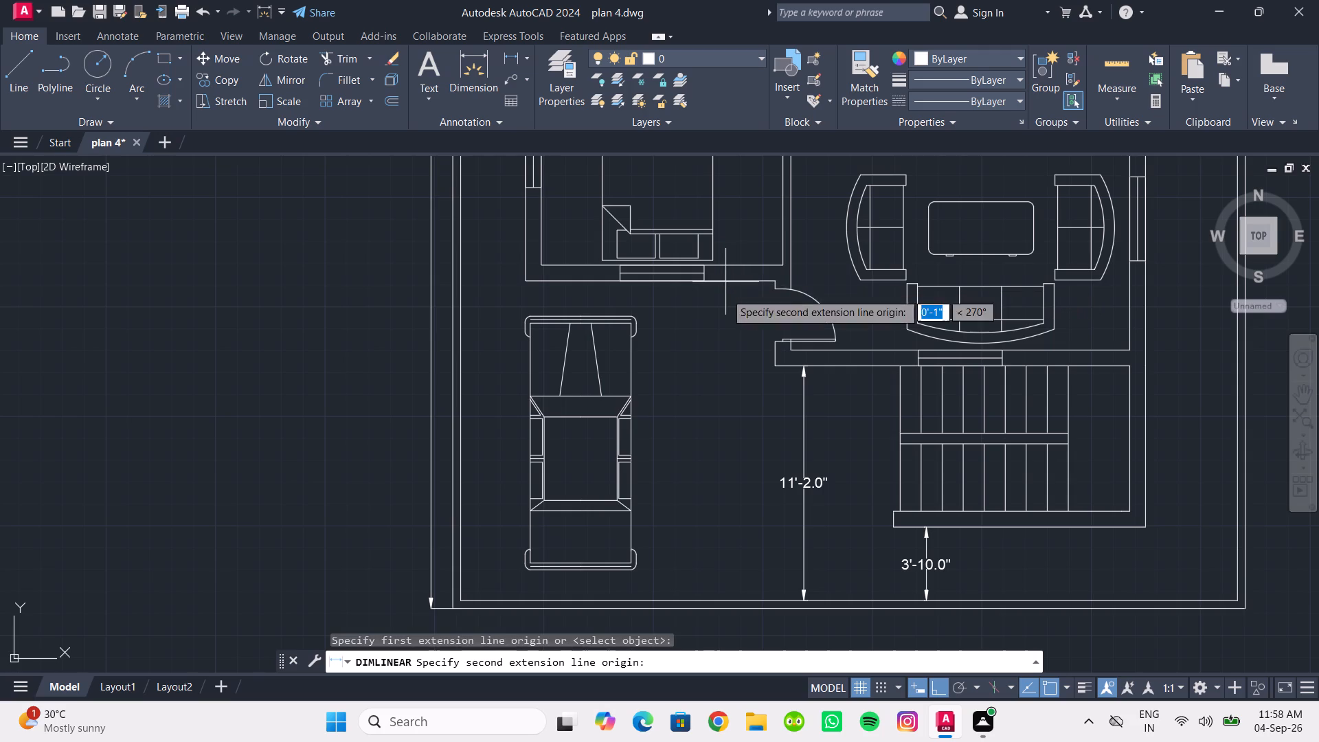
pyautogui.click(726, 599)
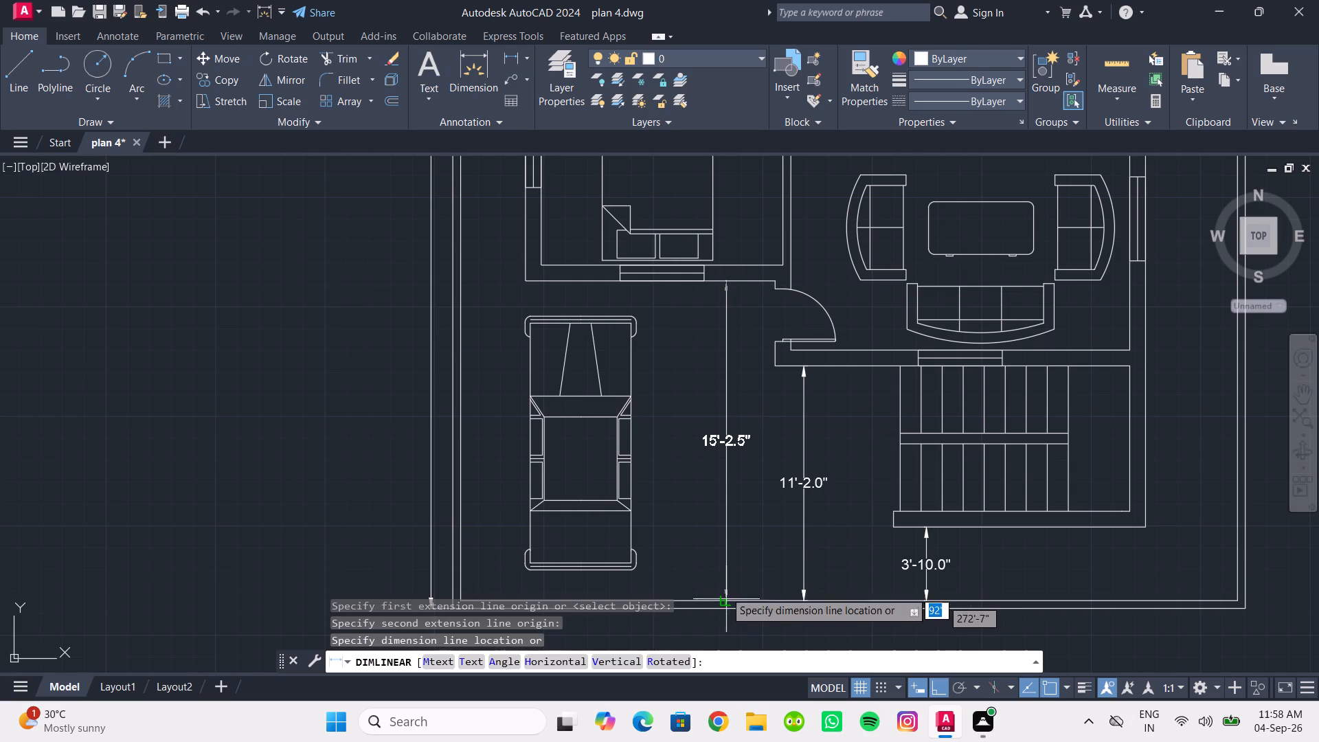
pyautogui.click(725, 559)
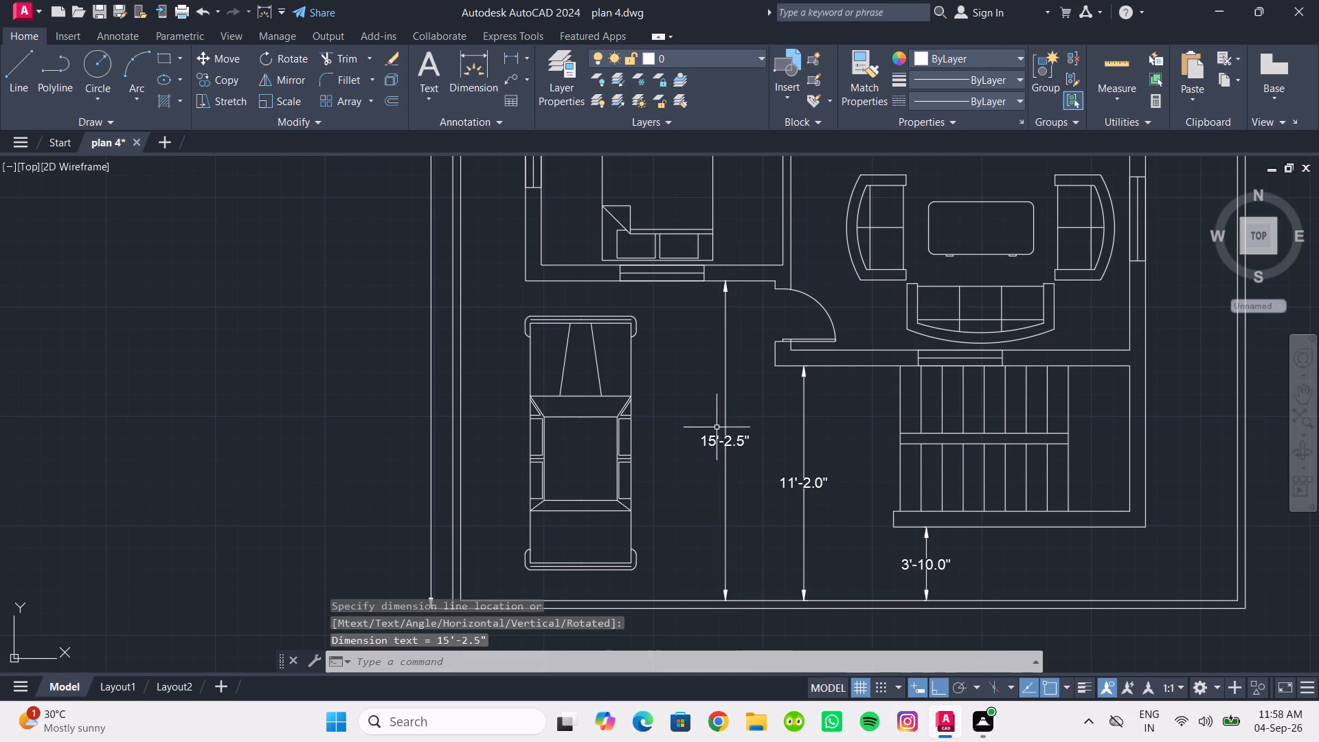
# Override the text of the vertical dimension beside the car with 16'-2.0".
pyautogui.scroll(3, 721, 444)
pyautogui.doubleClick(742, 436)
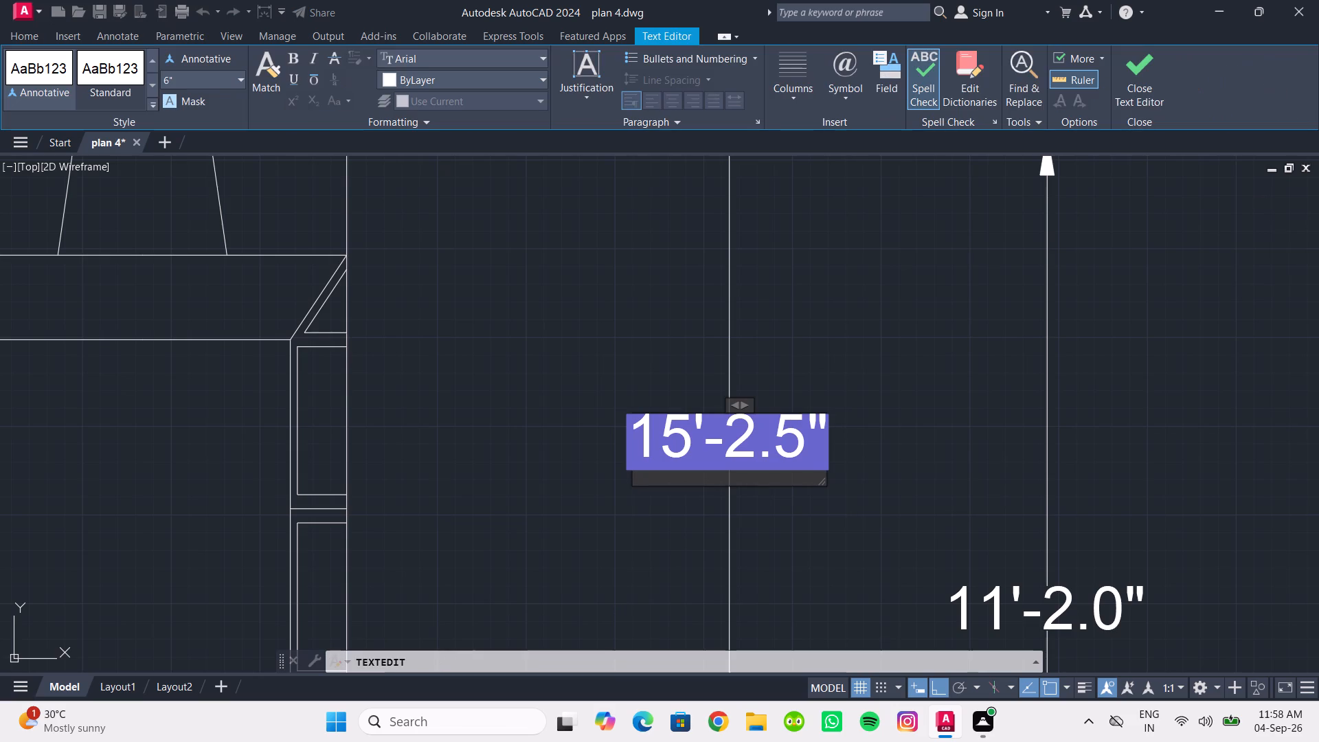
pyautogui.write("16'")
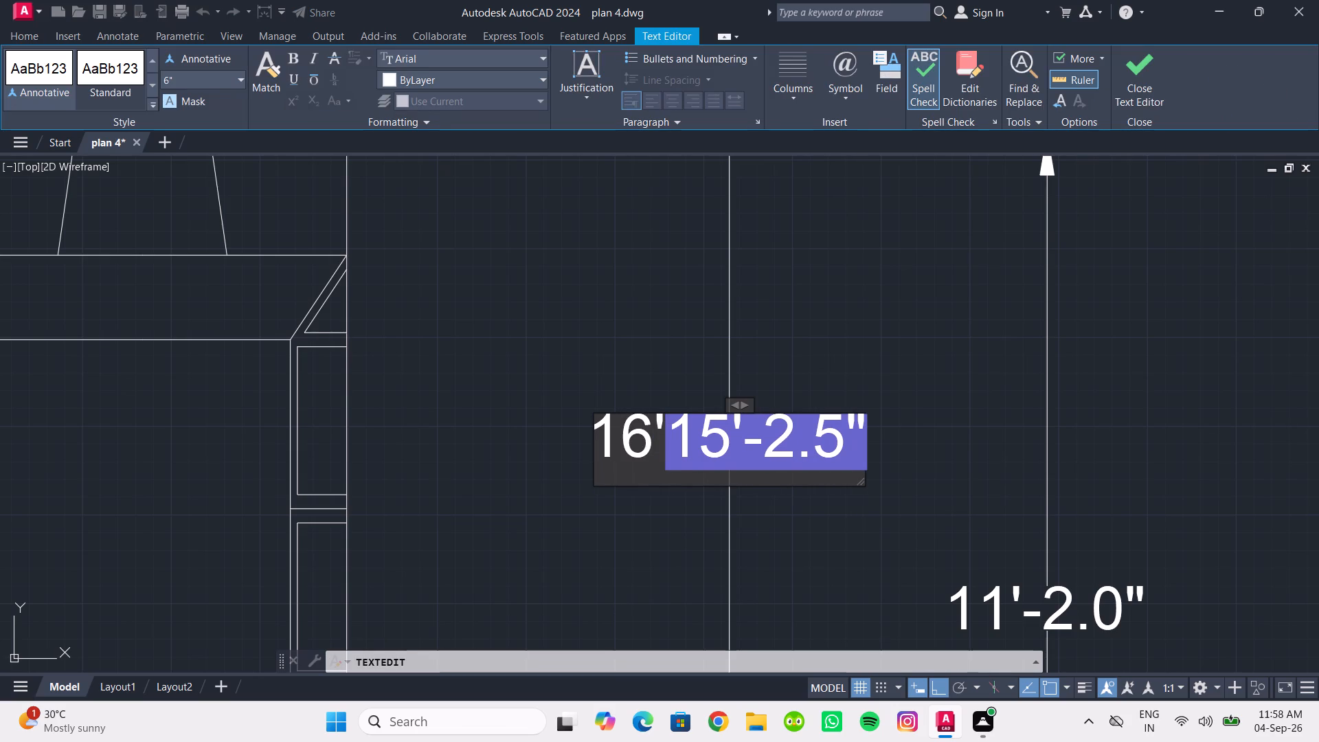
pyautogui.press('-')
pyautogui.press('2')
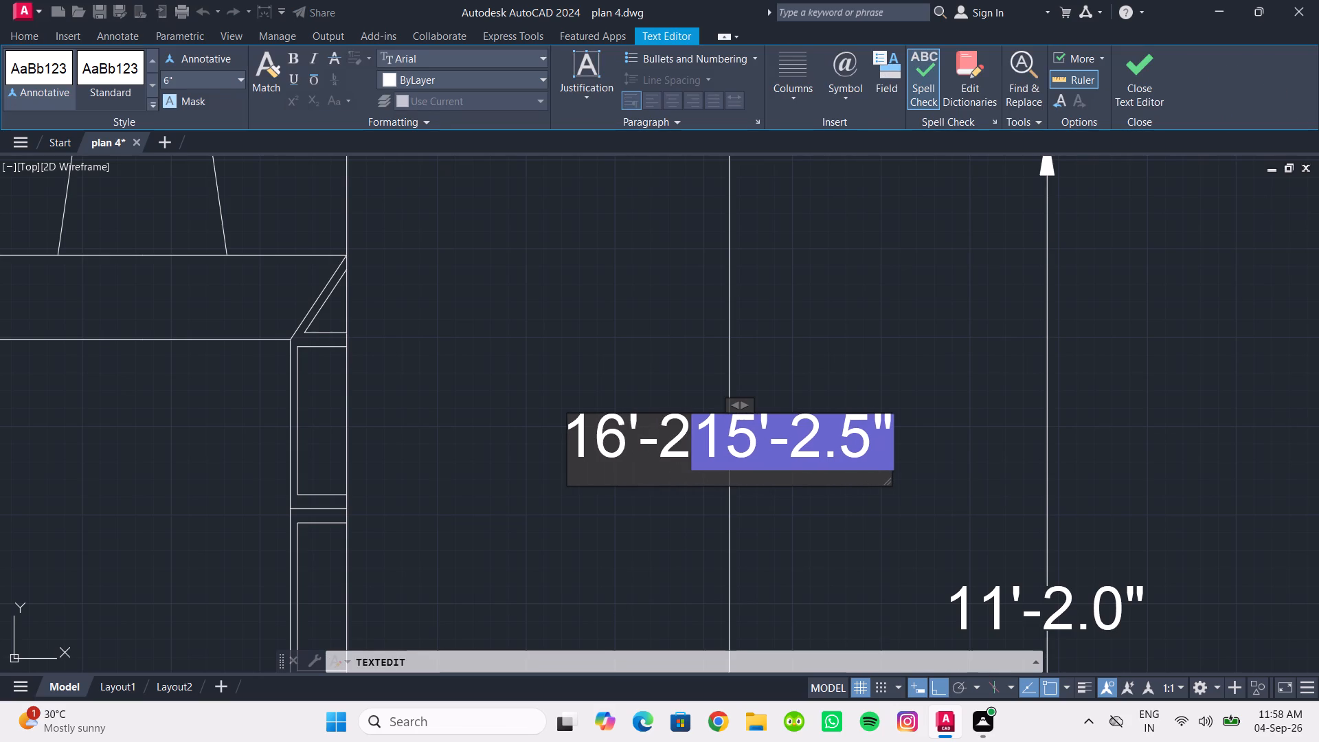
pyautogui.press('.')
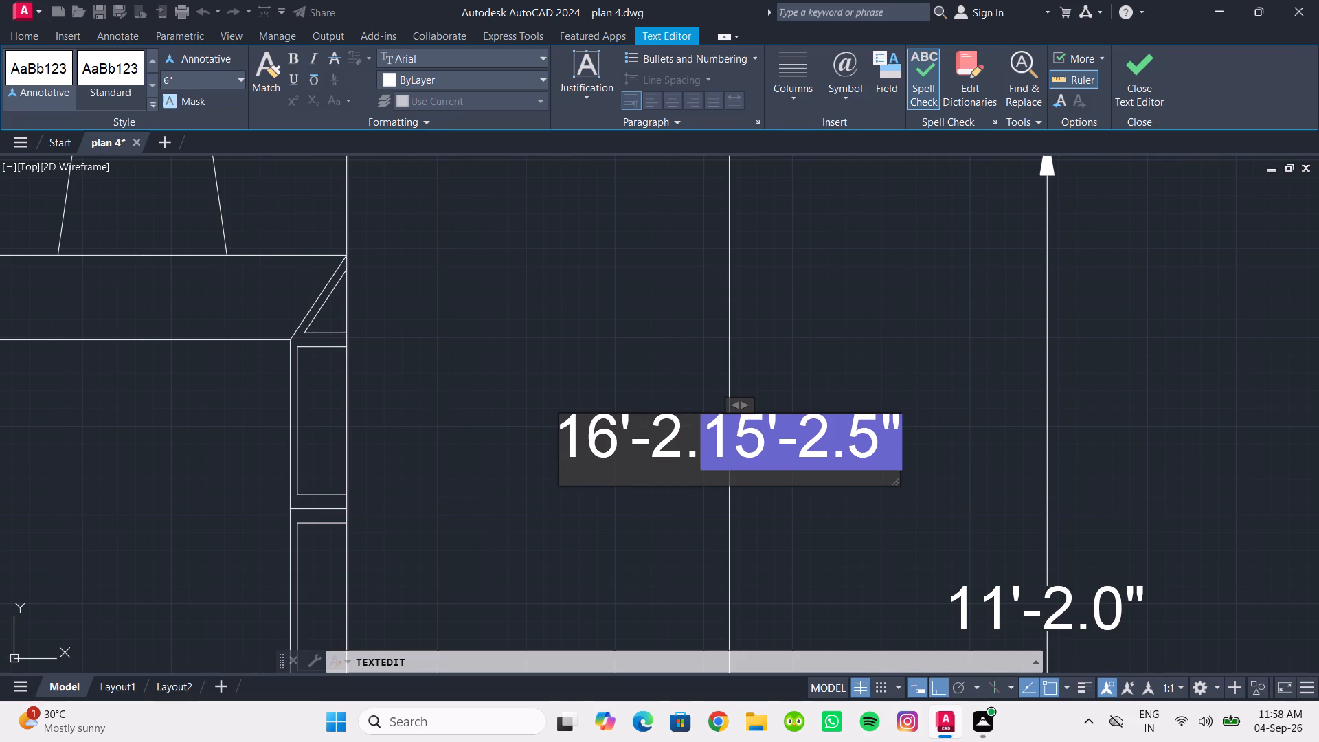
pyautogui.write('0"')
pyautogui.press('Right')
pyautogui.press('Right')
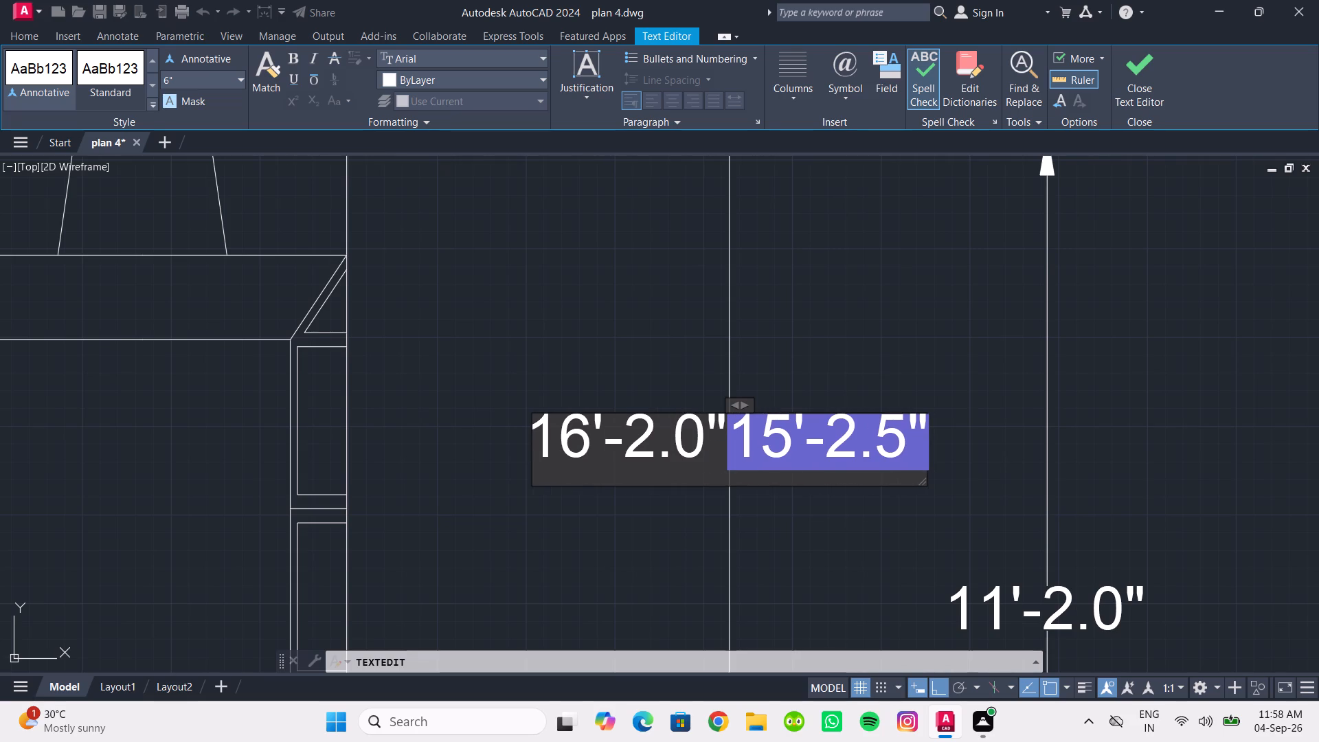
pyautogui.press('BackSpace')
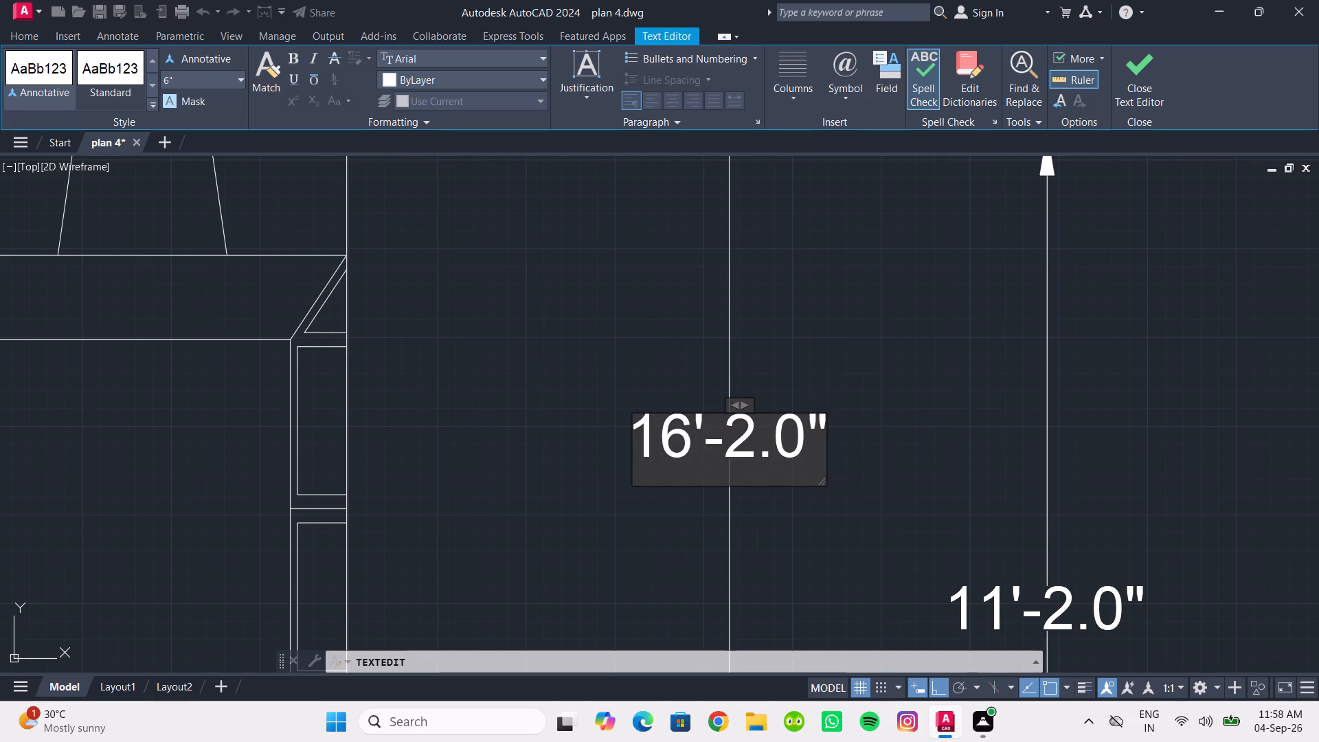
pyautogui.click(834, 339)
pyautogui.scroll(-2, 833, 362)
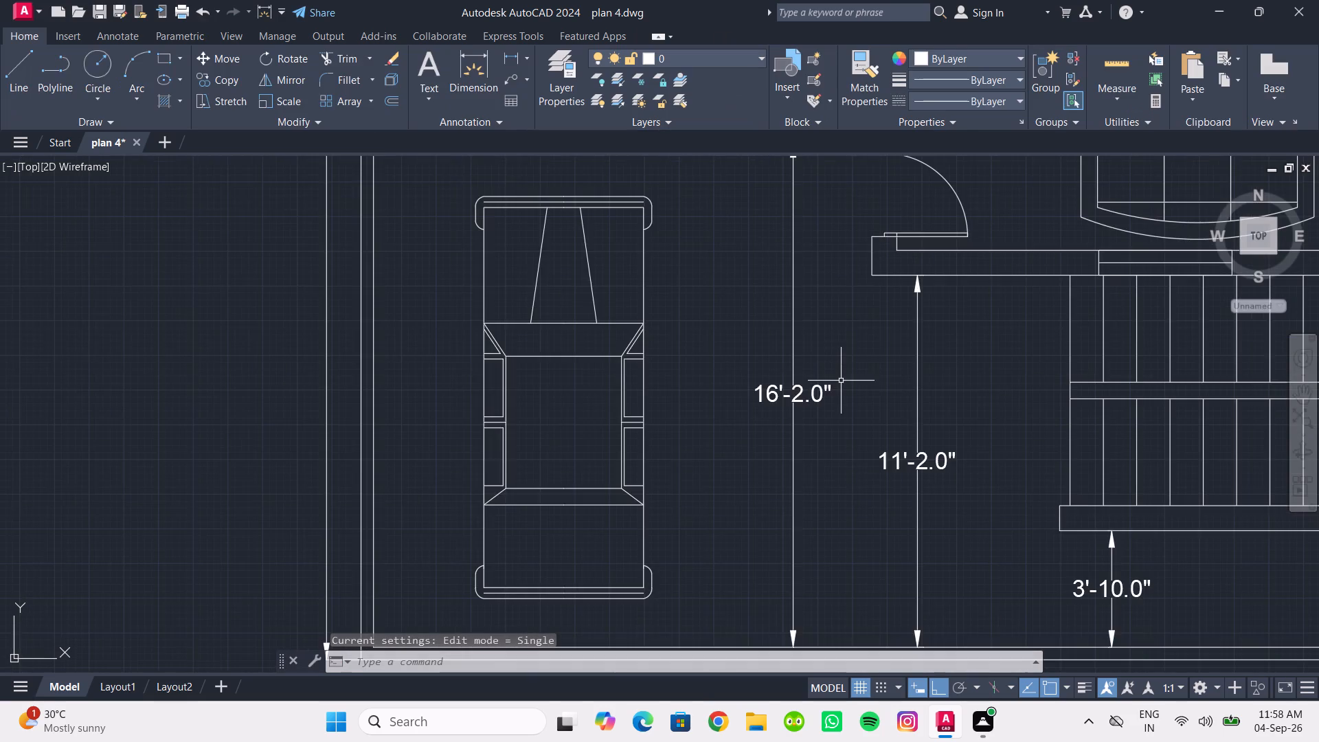
pyautogui.scroll(-1, 842, 385)
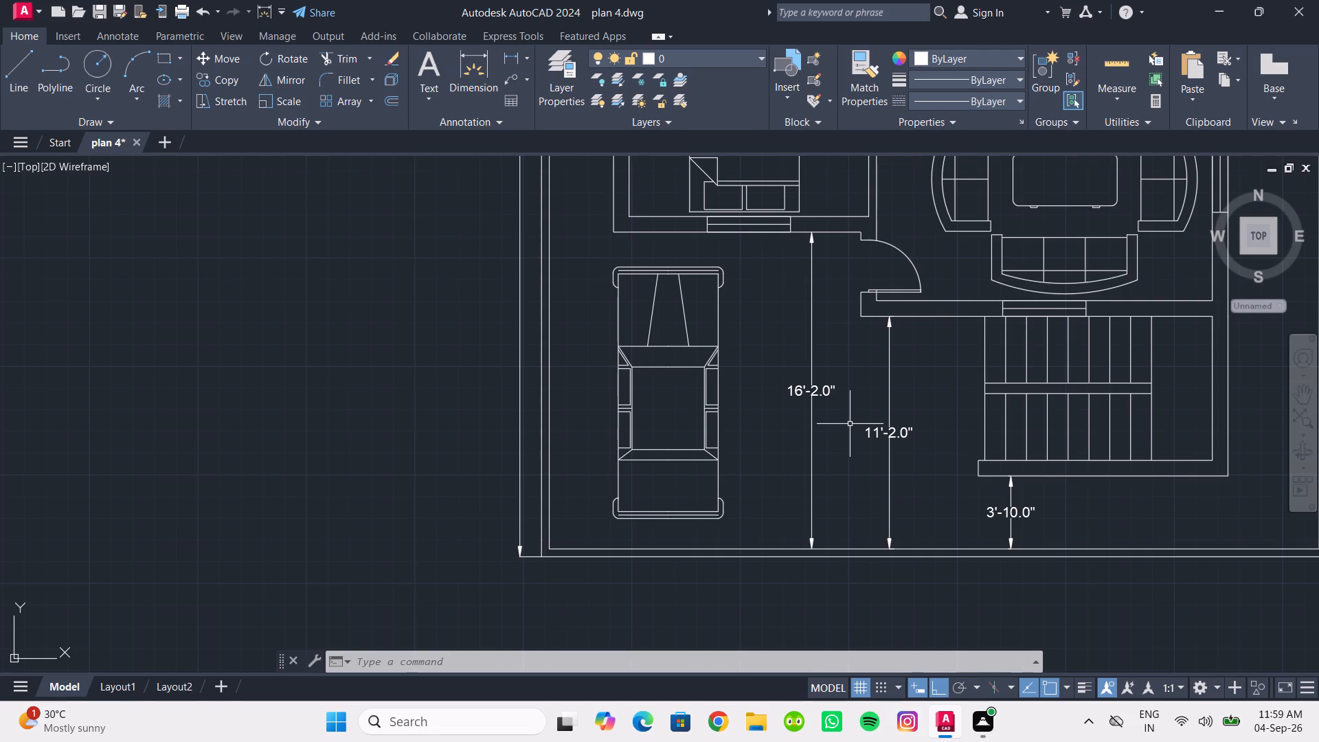
# Stretch the 3'-1.0" dimension line above the north boundary wall about 2 inches farther from the wall.
pyautogui.scroll(-2, 770, 536)
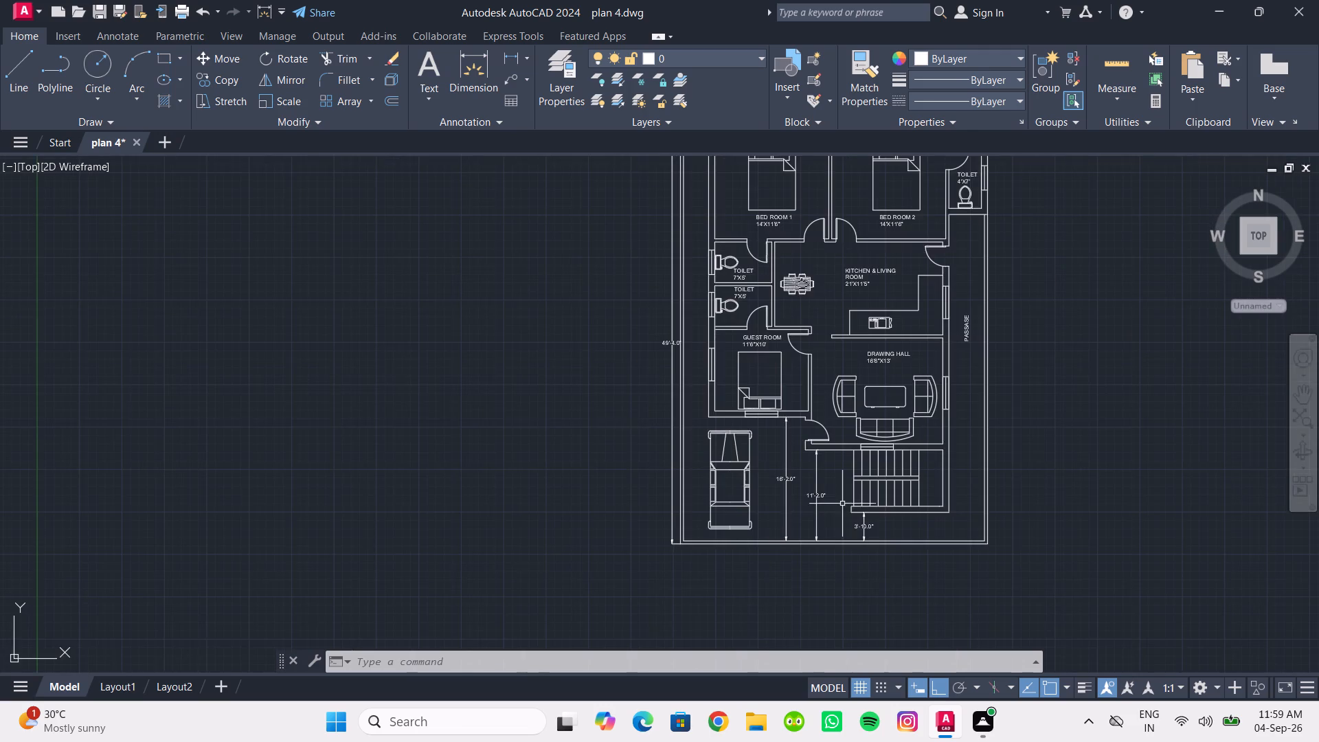
pyautogui.moveTo(850, 496); pyautogui.dragTo(642, 558, button='middle')
pyautogui.scroll(1, 659, 541)
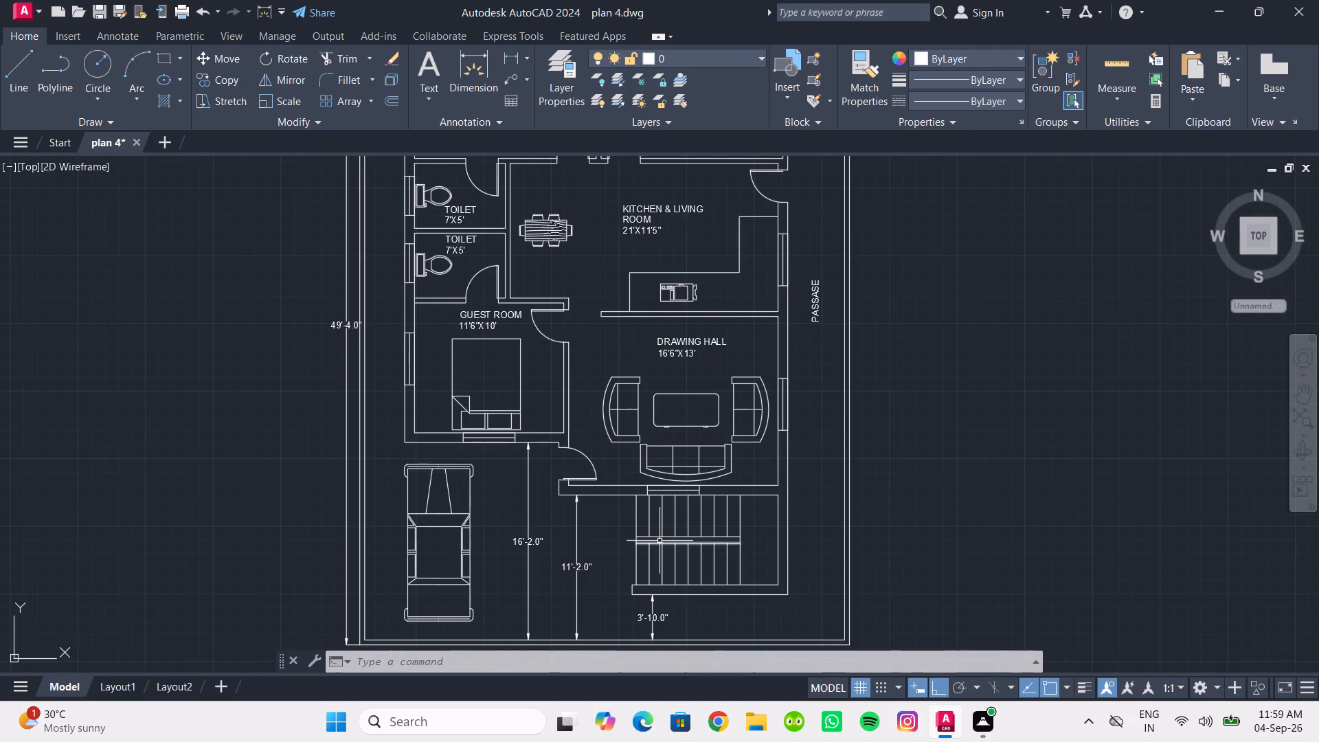
pyautogui.scroll(-1, 629, 547)
pyautogui.moveTo(629, 547); pyautogui.dragTo(606, 542, button='middle')
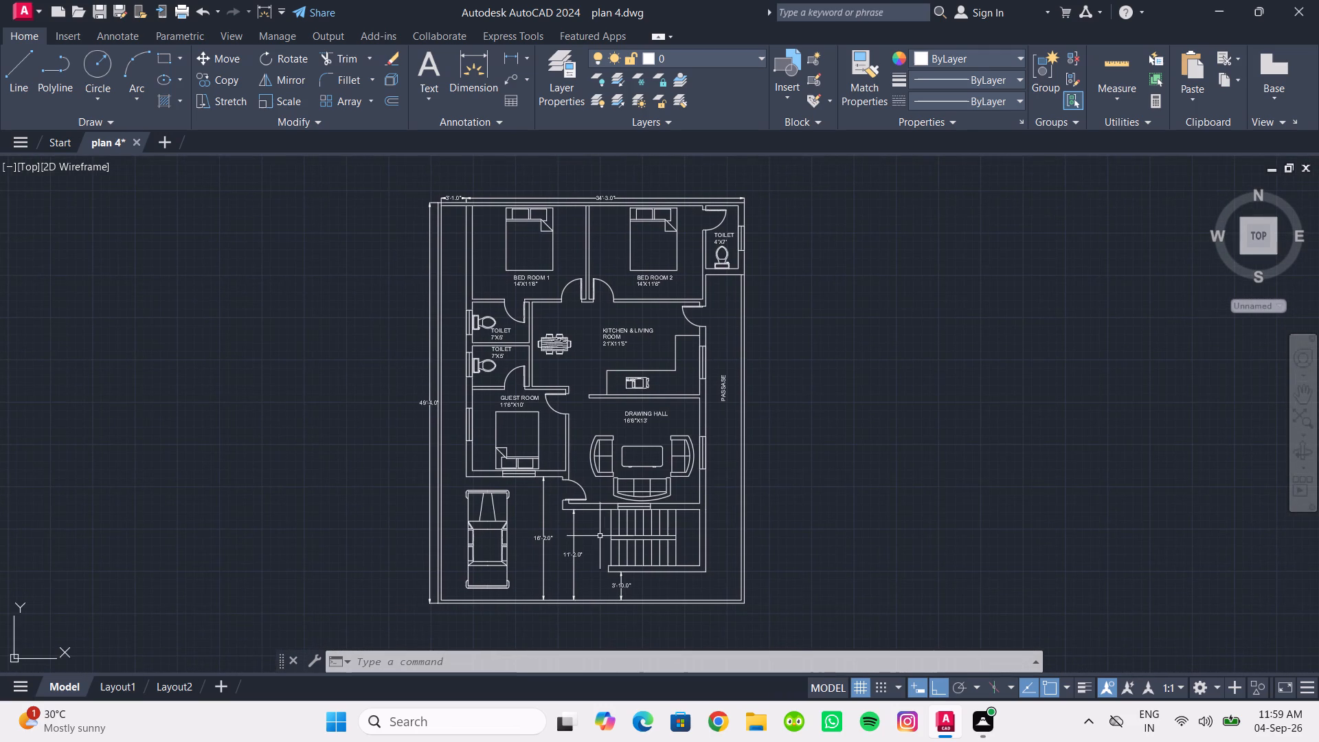
pyautogui.moveTo(591, 488); pyautogui.dragTo(596, 541, button='middle')
pyautogui.scroll(4, 545, 242)
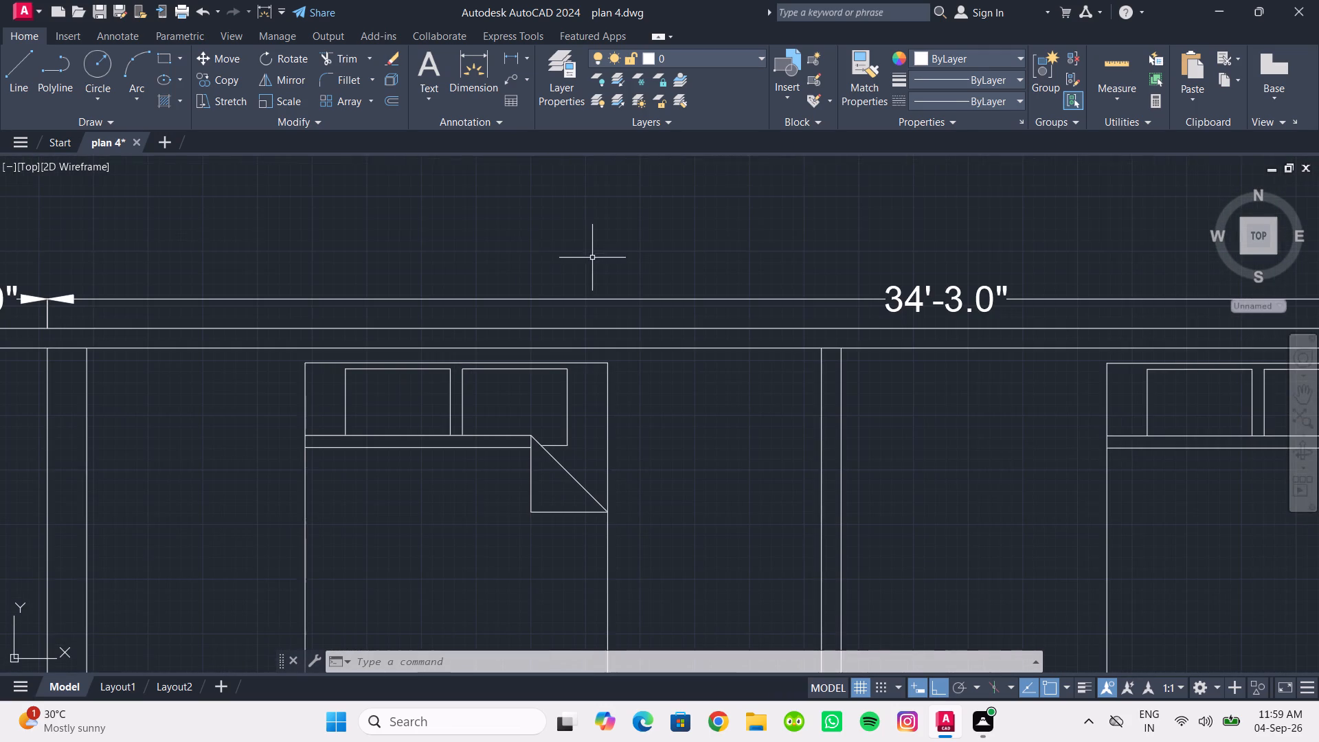
pyautogui.moveTo(598, 267); pyautogui.dragTo(611, 297, button='middle')
pyautogui.scroll(-1, 600, 291)
pyautogui.moveTo(634, 325); pyautogui.dragTo(649, 339, button='middle')
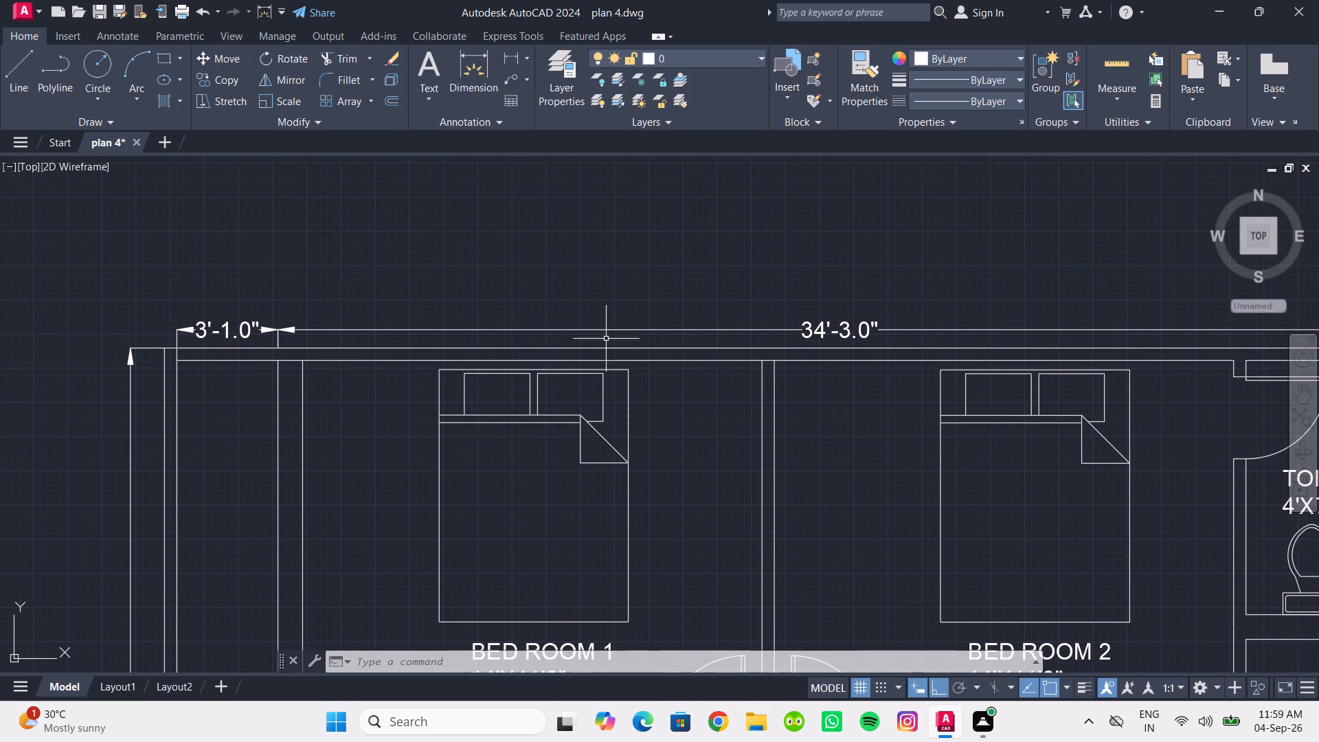
pyautogui.scroll(1, 248, 334)
pyautogui.moveTo(253, 339); pyautogui.dragTo(324, 374, button='middle')
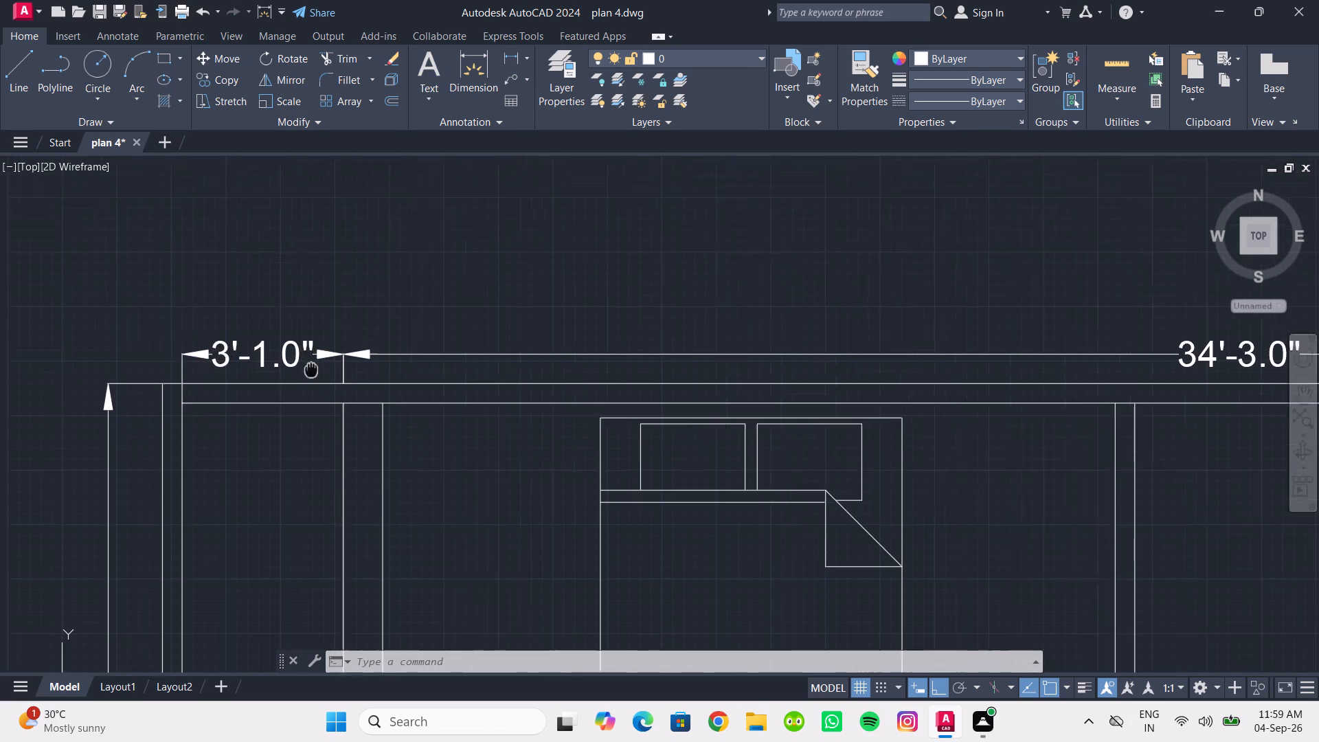
pyautogui.moveTo(324, 374); pyautogui.dragTo(363, 378, button='middle')
pyautogui.scroll(1, 366, 375)
pyautogui.moveTo(365, 376); pyautogui.dragTo(446, 412, button='middle')
pyautogui.scroll(1, 450, 409)
pyautogui.moveTo(450, 409); pyautogui.dragTo(494, 440, button='middle')
pyautogui.scroll(1, 457, 414)
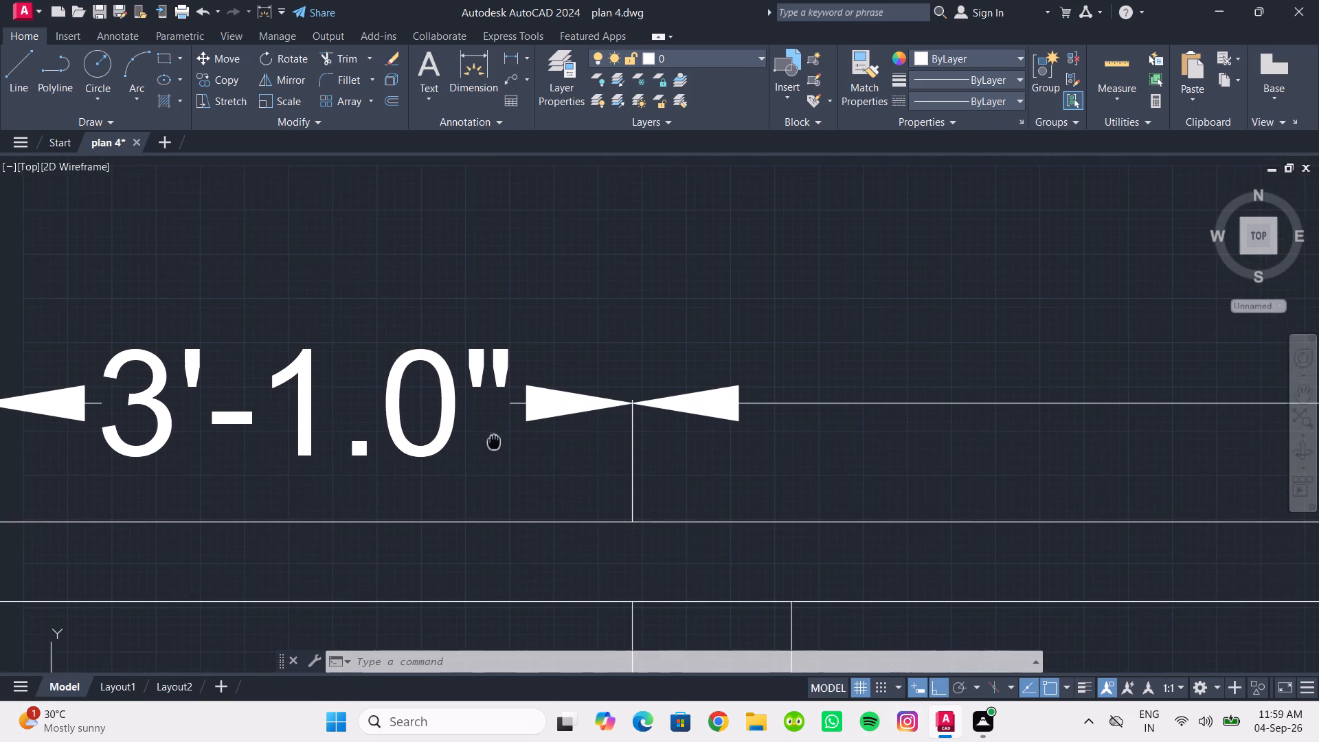
pyautogui.click(472, 464)
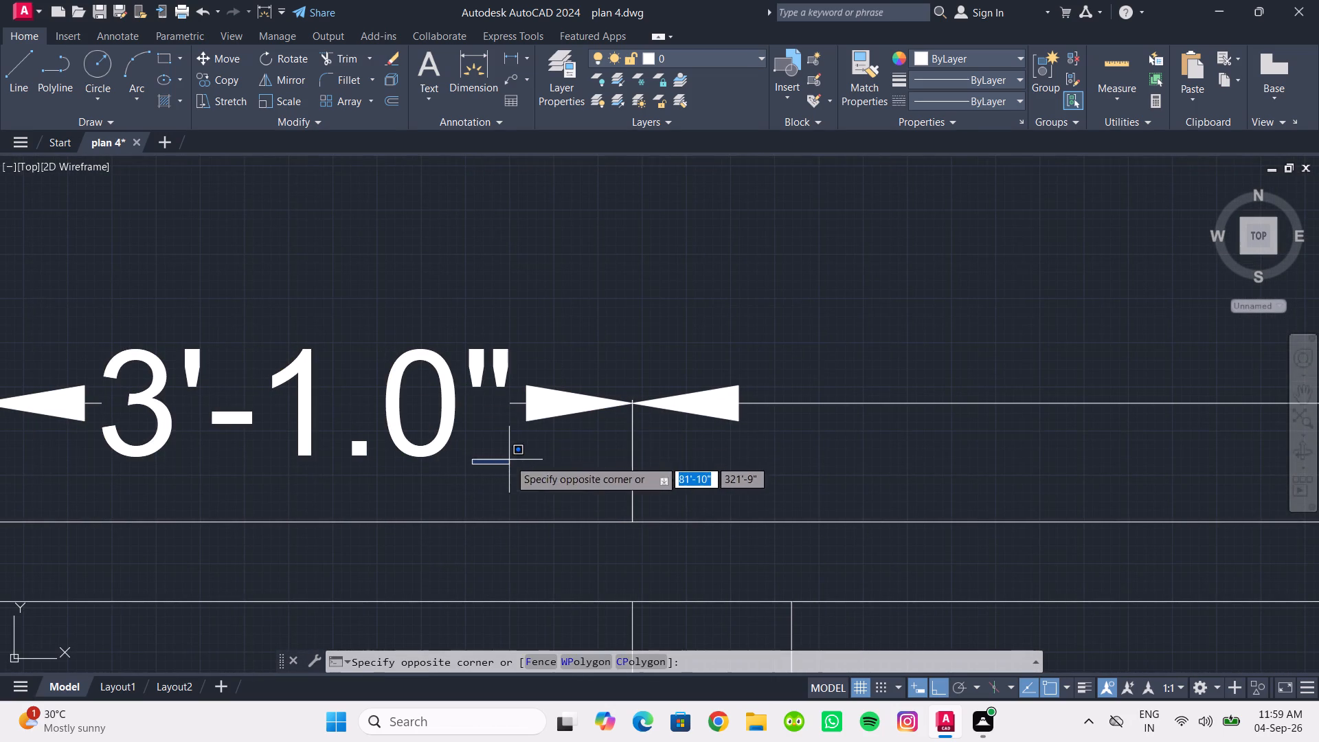
pyautogui.click(509, 460)
pyautogui.click(618, 402)
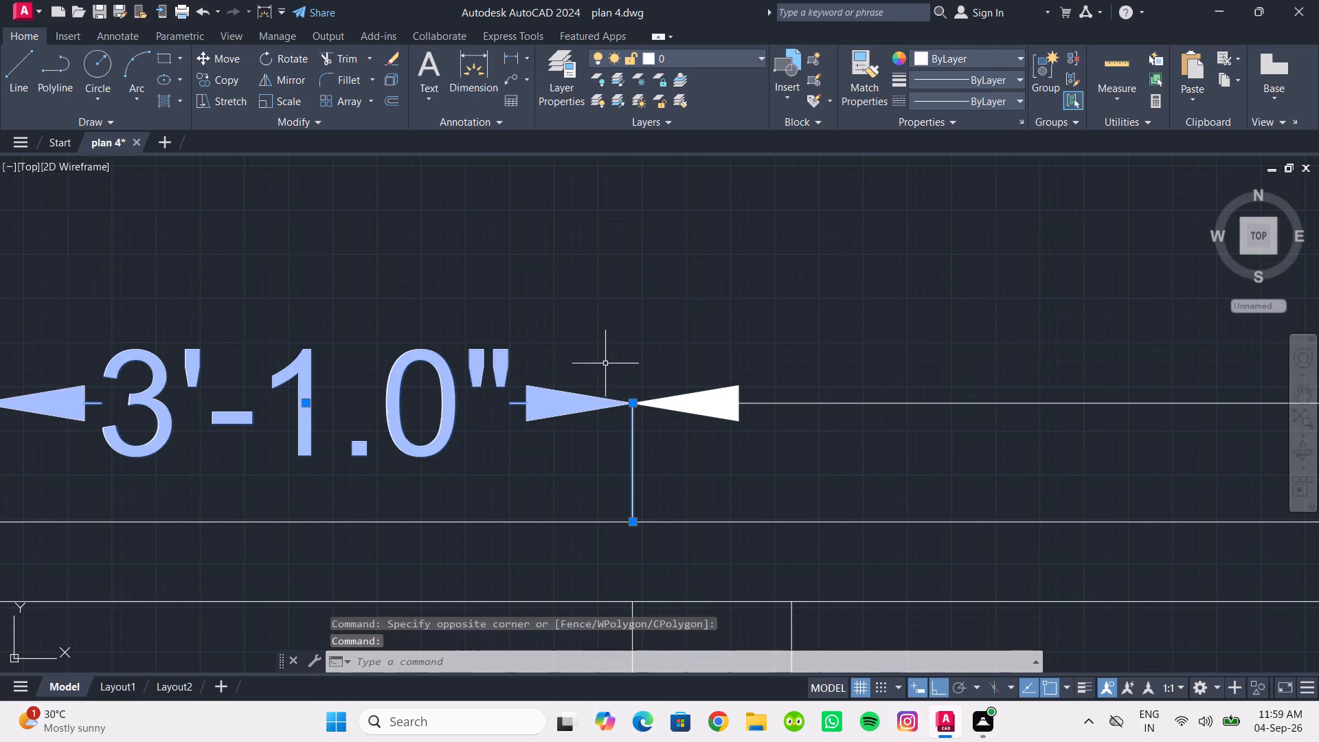
pyautogui.scroll(-3, 602, 355)
pyautogui.moveTo(612, 327); pyautogui.dragTo(550, 344, button='middle')
pyautogui.scroll(2, 556, 352)
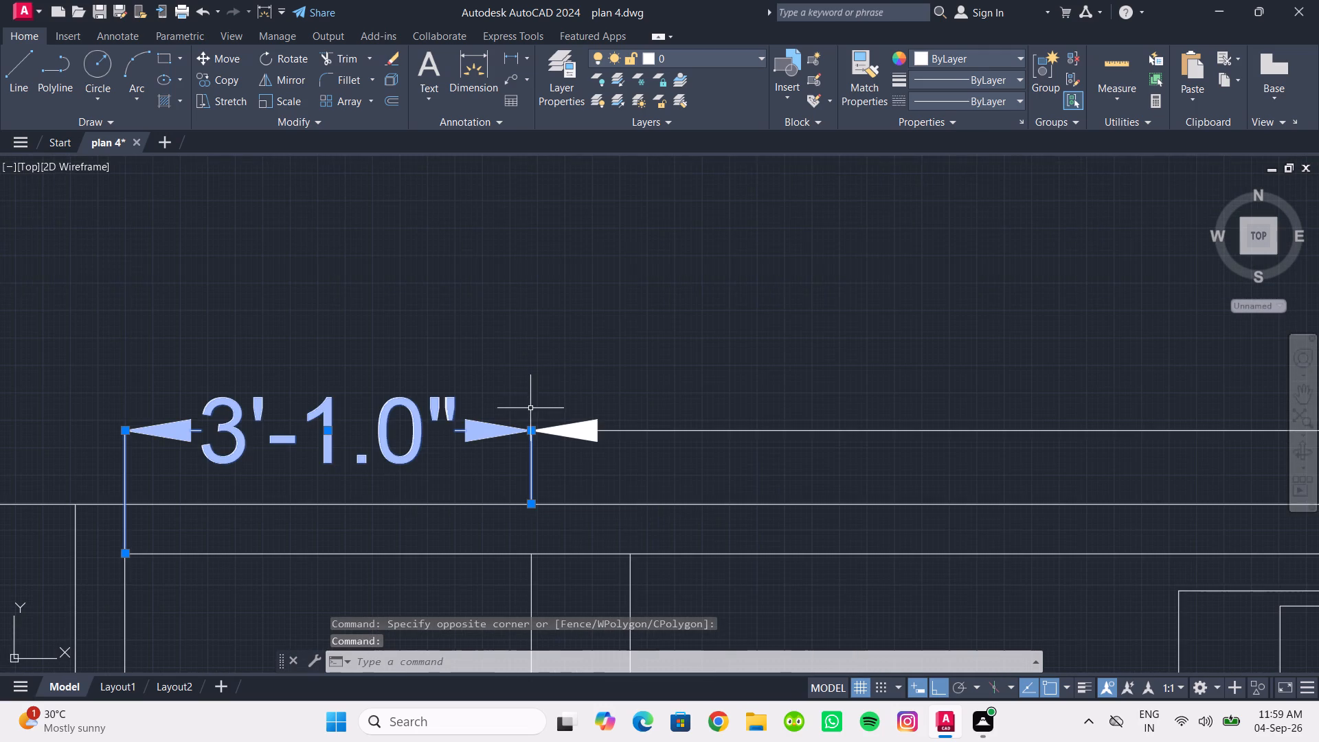
pyautogui.click(532, 429)
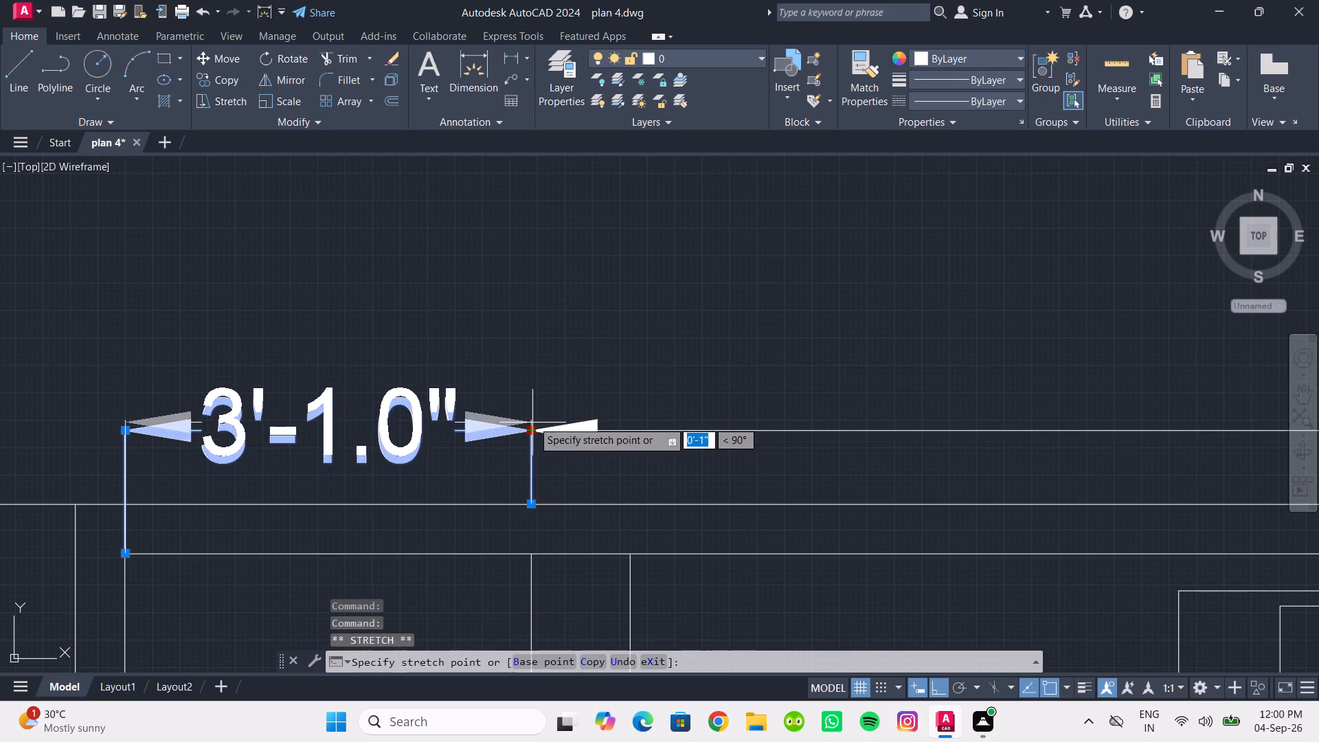
pyautogui.click(532, 414)
pyautogui.scroll(-1, 576, 398)
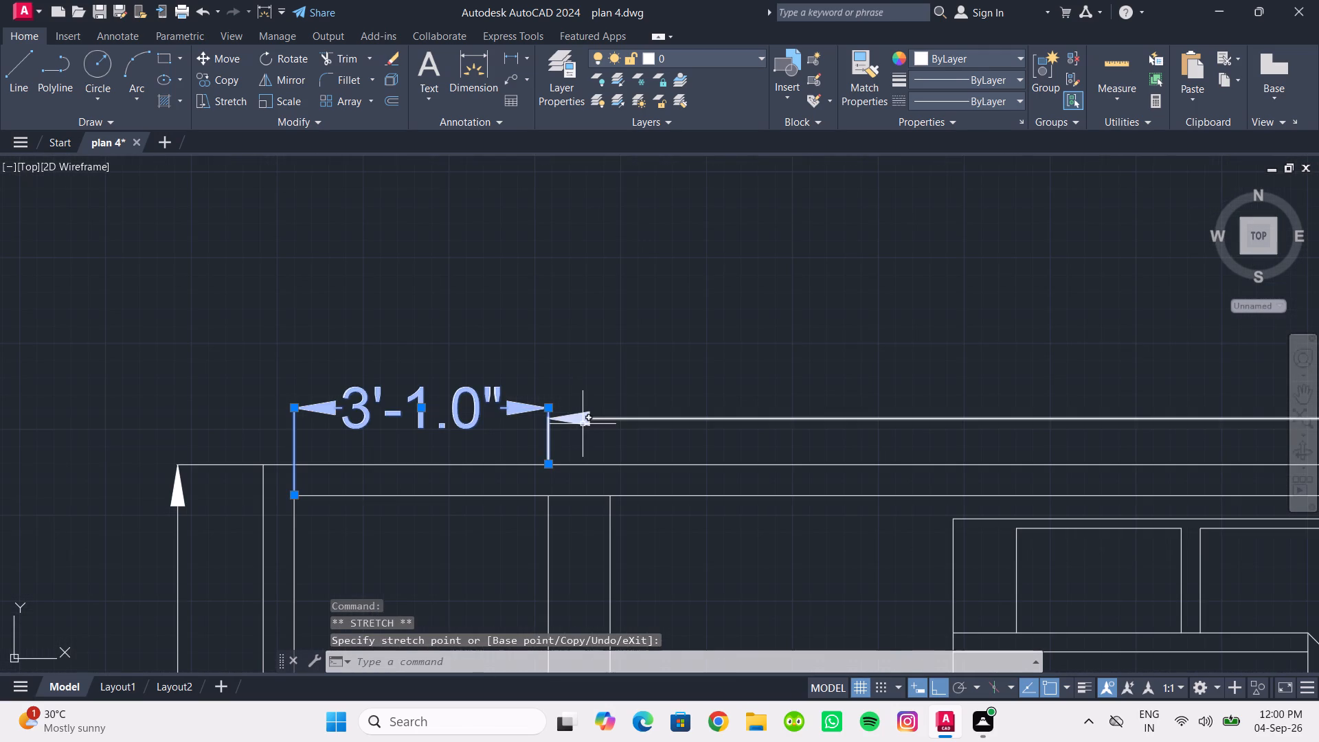
# Stretch the 34'-3.0" dimension line along the north wall to align with the adjoining 3'-1.0" dimension line, and clear the selection.
pyautogui.click(583, 424)
pyautogui.scroll(4, 565, 415)
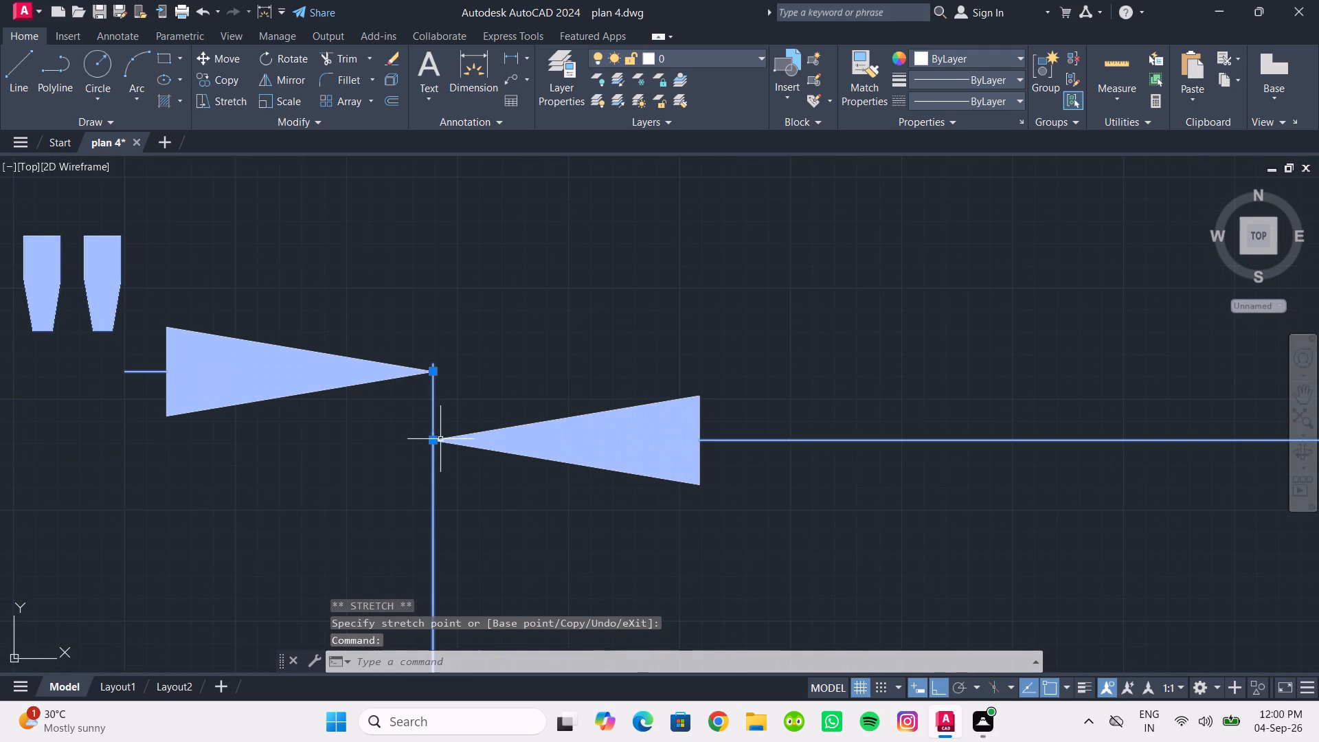
pyautogui.click(435, 440)
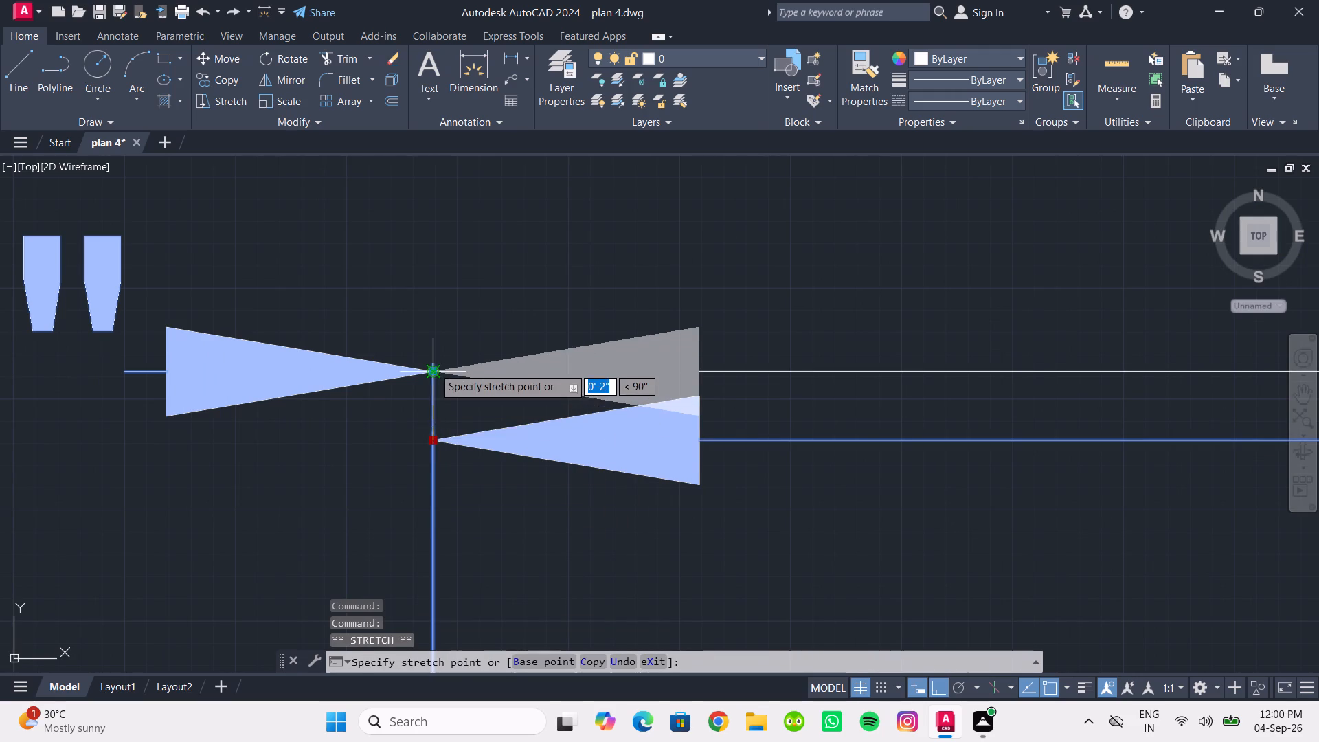
pyautogui.click(433, 367)
pyautogui.click(449, 301)
pyautogui.scroll(-3, 447, 289)
pyautogui.click(445, 280)
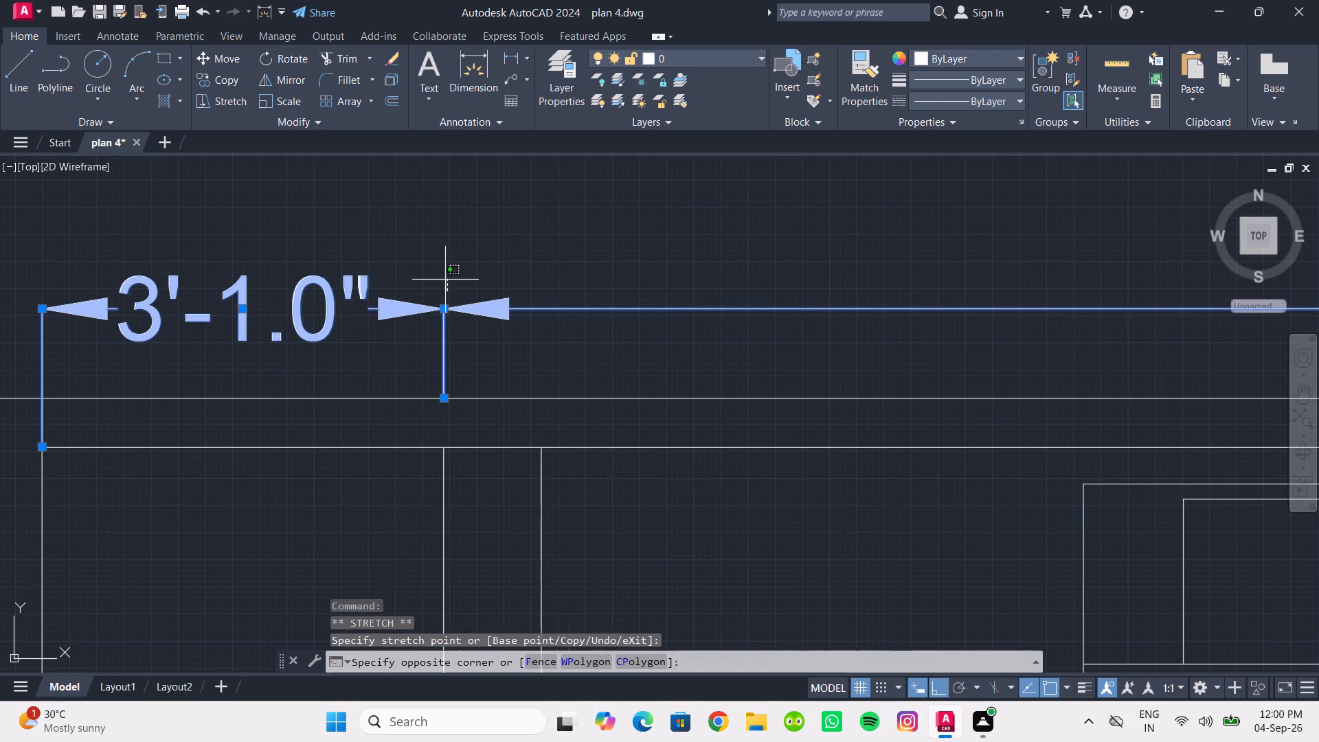
pyautogui.press('Escape')
pyautogui.press('Escape')
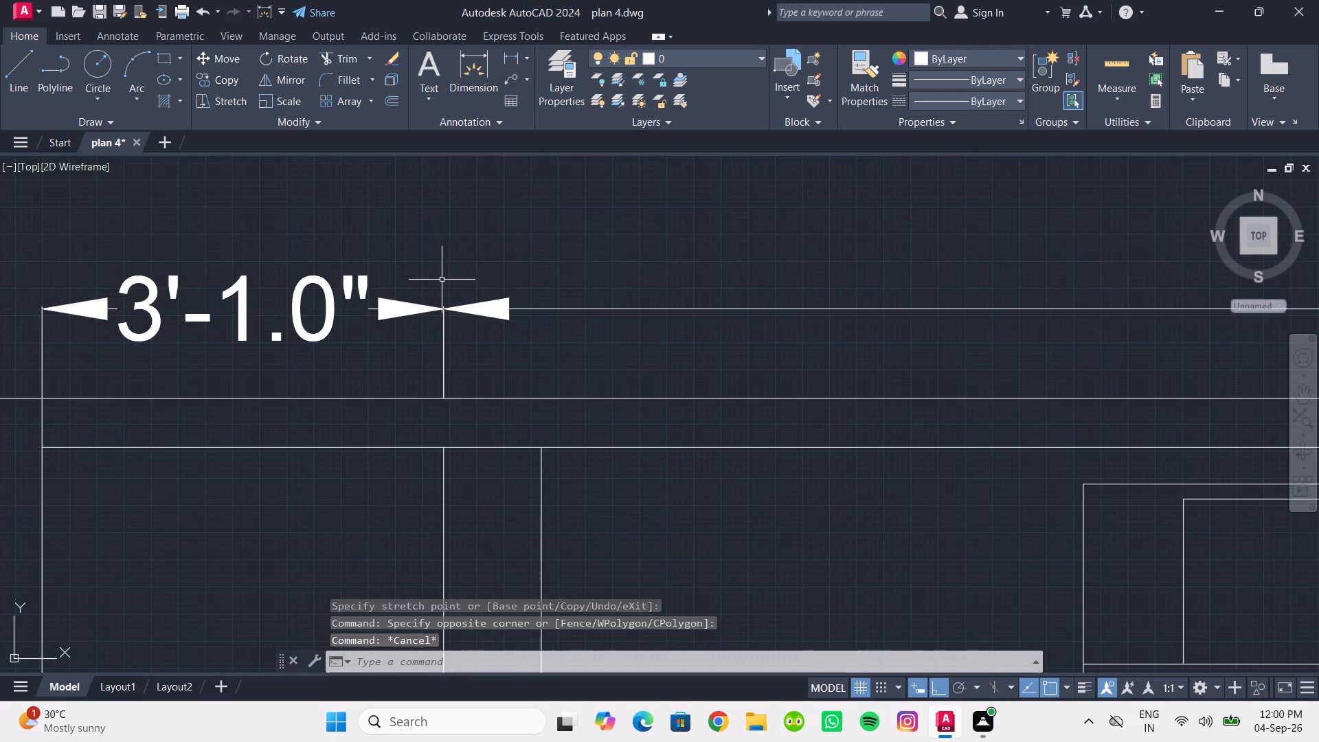
# Examine the whole dimensioned floor plan, from the north wall dimensions down to the parking and staircase area.
pyautogui.scroll(-3, 583, 368)
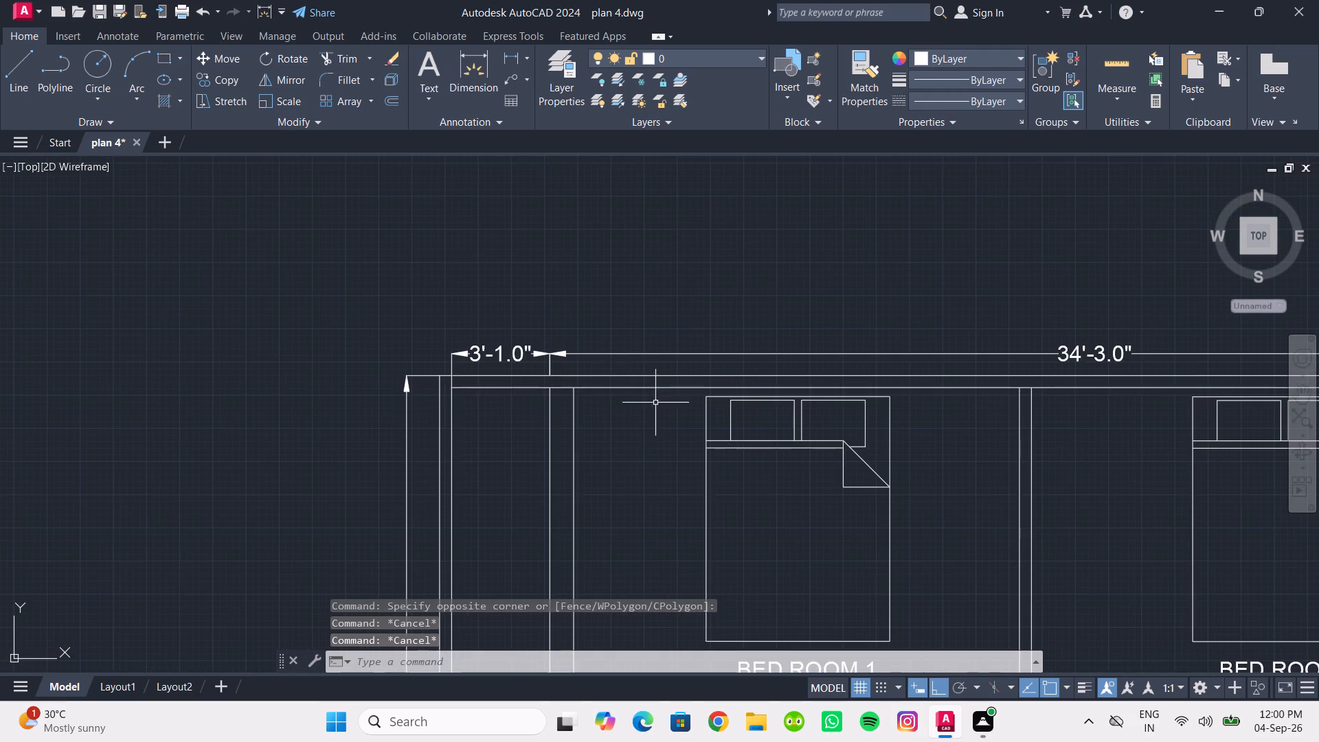
pyautogui.moveTo(661, 412); pyautogui.dragTo(436, 379, button='middle')
pyautogui.scroll(-2, 619, 392)
pyautogui.moveTo(626, 410); pyautogui.dragTo(525, 309, button='middle')
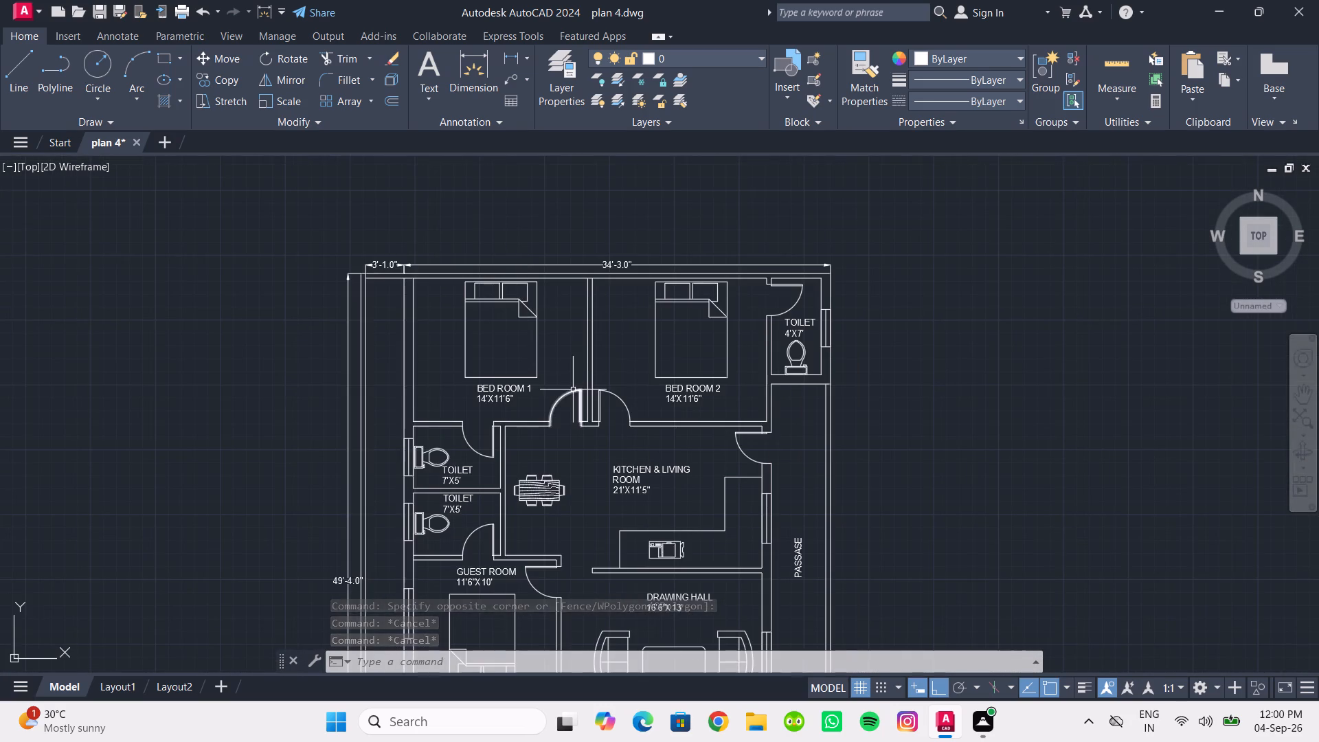
pyautogui.moveTo(573, 390); pyautogui.dragTo(530, 273, button='middle')
pyautogui.scroll(-2, 551, 372)
pyautogui.scroll(1, 556, 443)
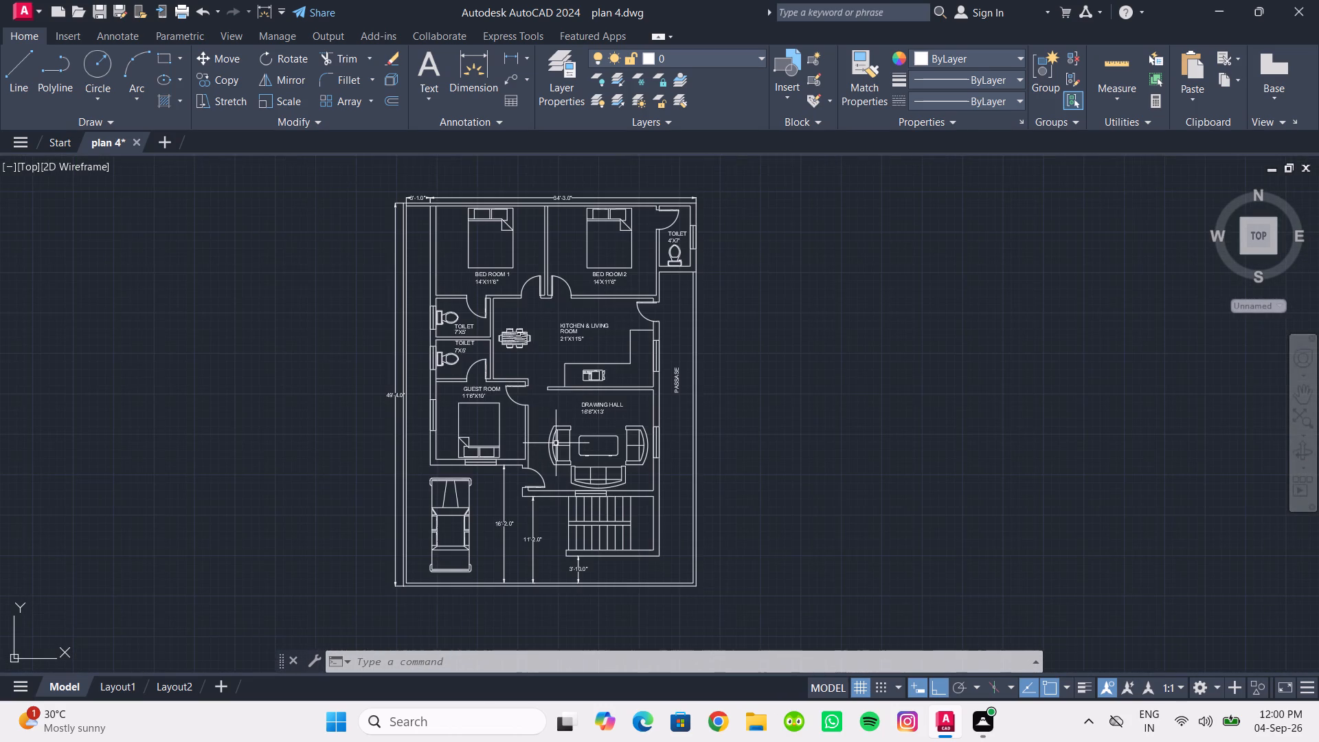
pyautogui.moveTo(556, 443); pyautogui.dragTo(609, 460, button='middle')
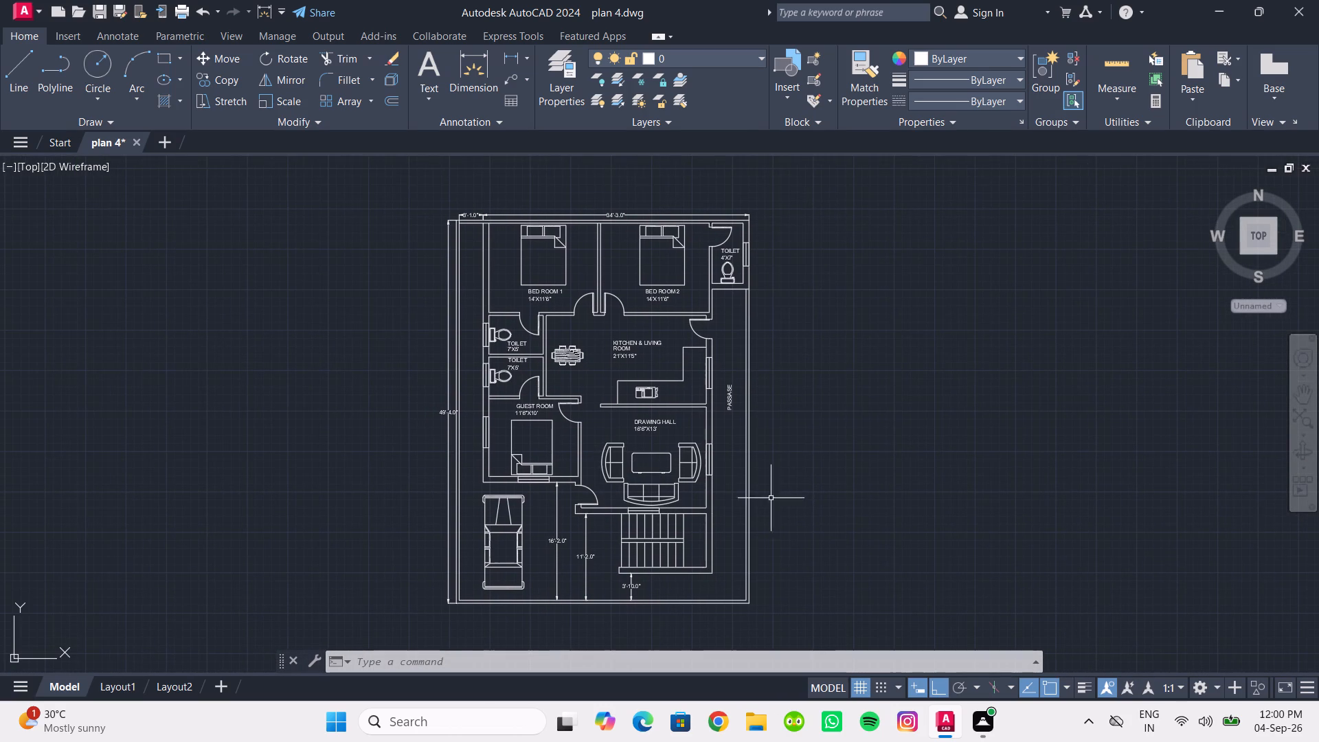
pyautogui.moveTo(799, 504); pyautogui.dragTo(841, 503, button='middle')
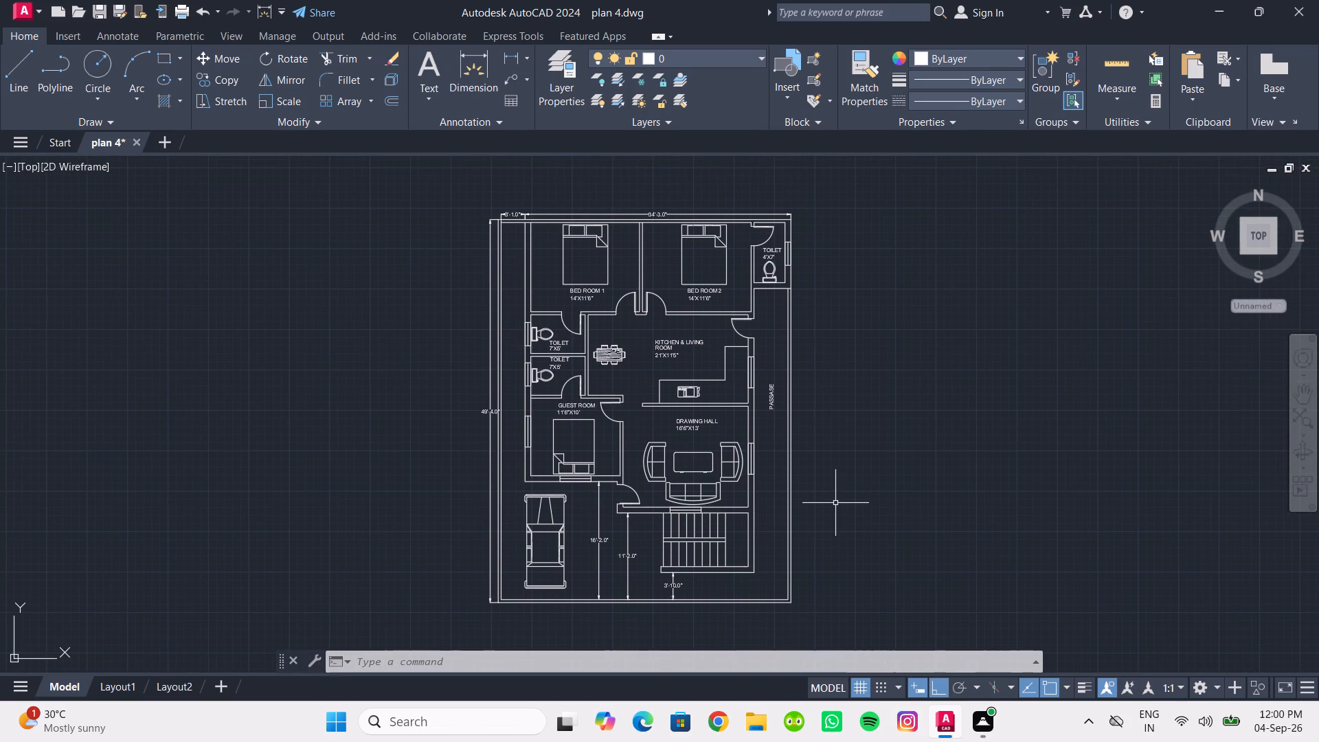
pyautogui.moveTo(834, 503); pyautogui.dragTo(843, 506, button='middle')
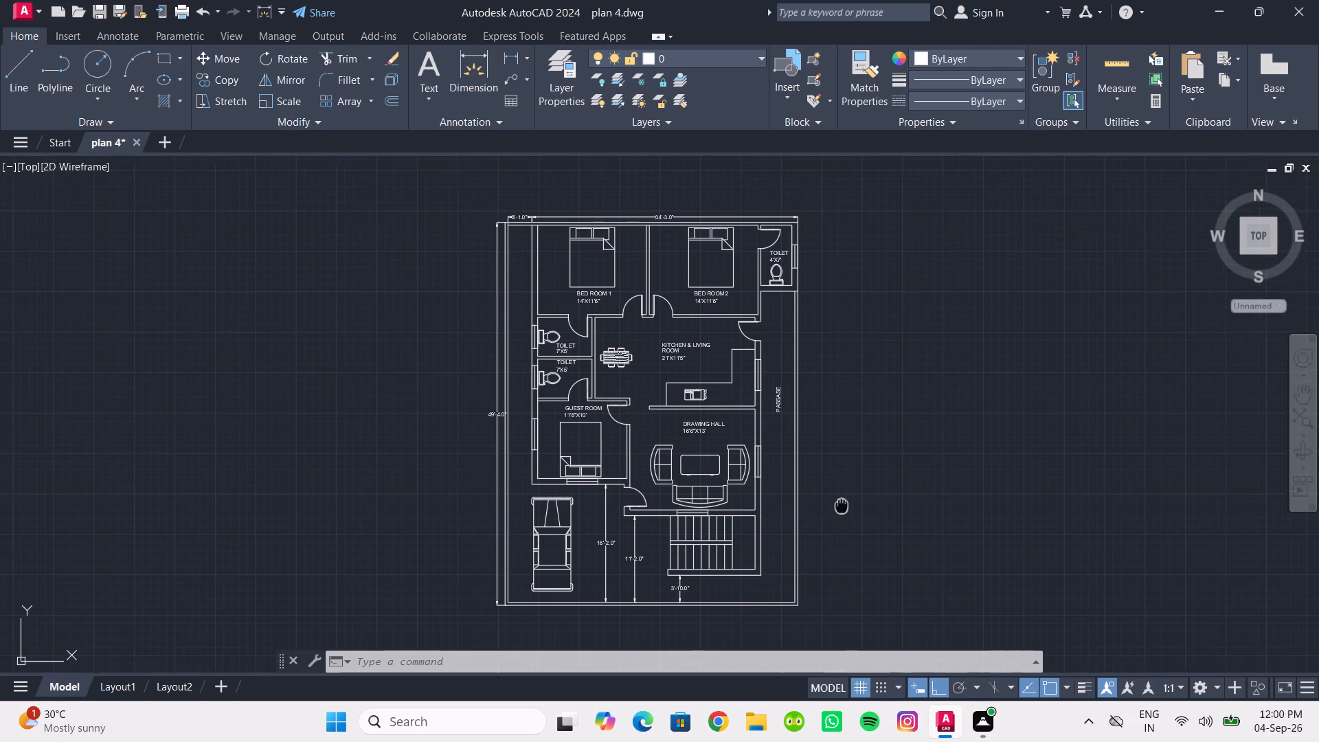
pyautogui.moveTo(843, 506); pyautogui.dragTo(879, 513, button='middle')
pyautogui.moveTo(884, 481); pyautogui.dragTo(846, 477, button='middle')
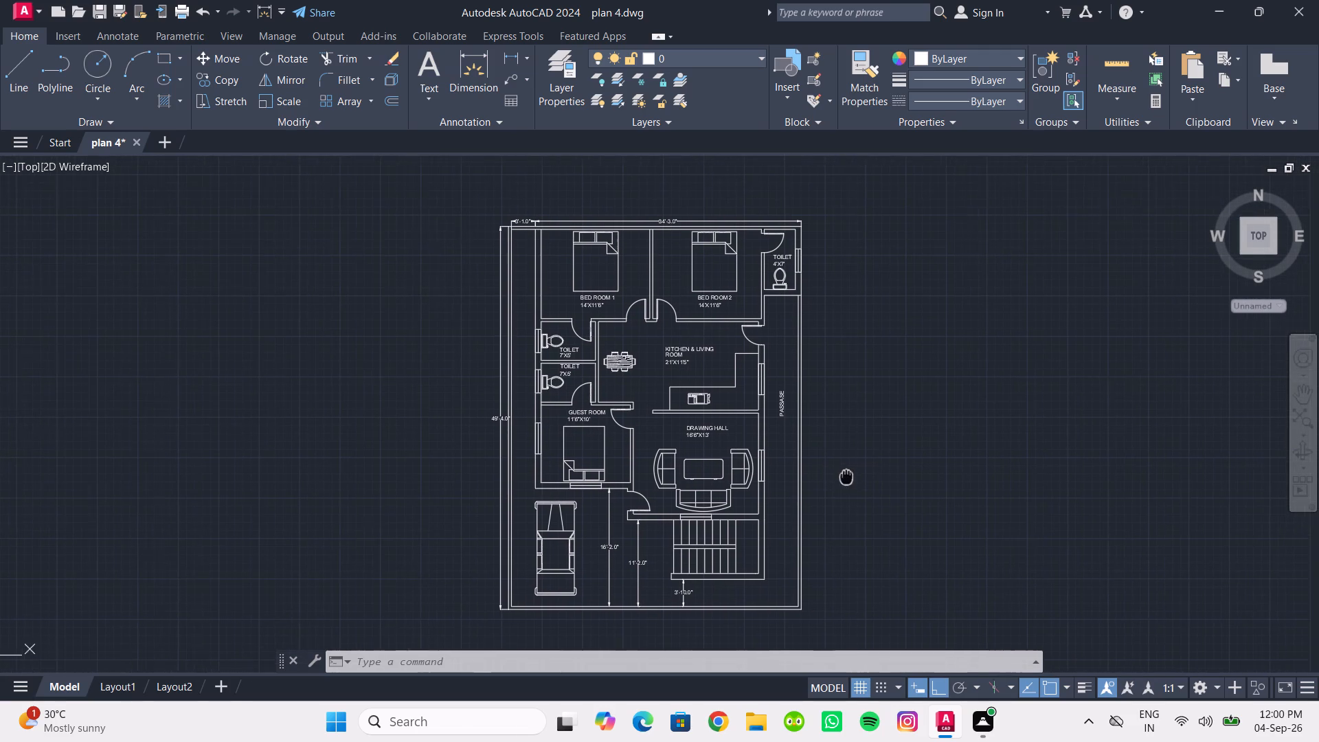
pyautogui.moveTo(846, 477); pyautogui.dragTo(849, 475, button='middle')
pyautogui.moveTo(856, 453); pyautogui.dragTo(839, 456, button='middle')
pyautogui.scroll(1, 856, 453)
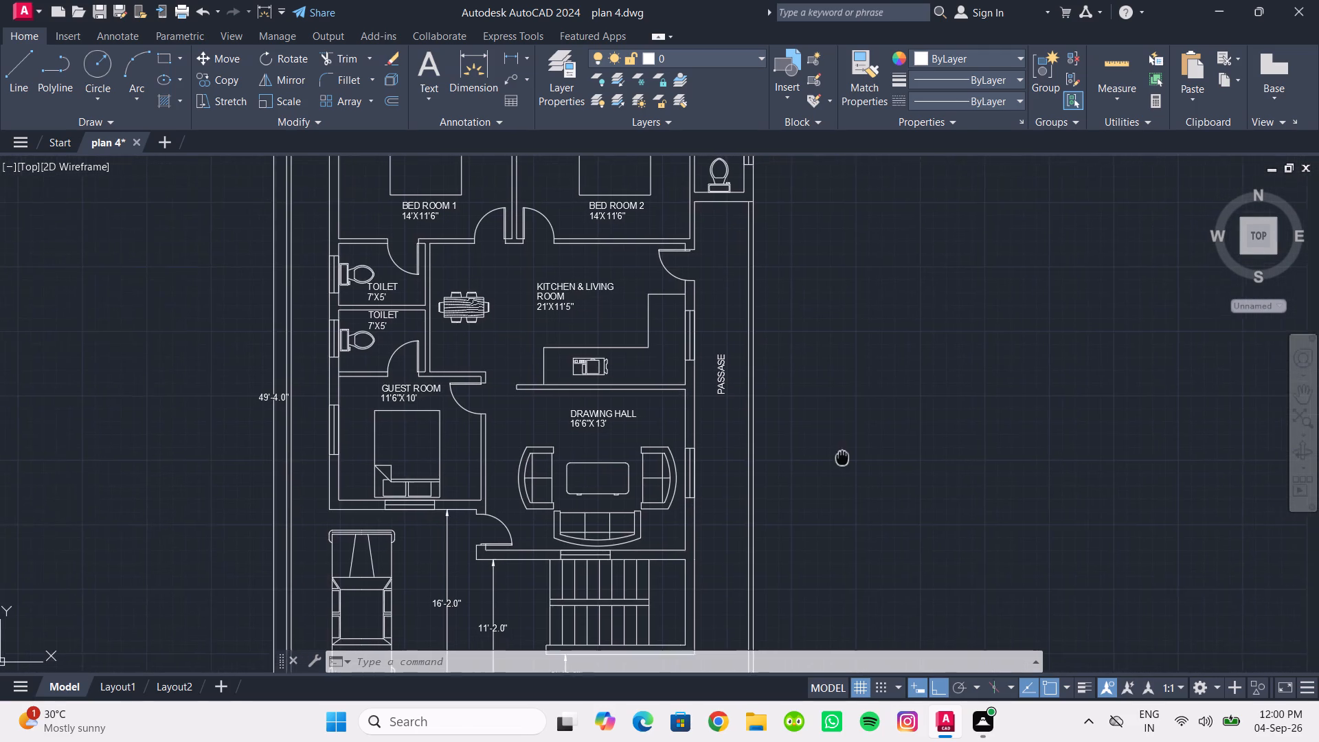
pyautogui.moveTo(839, 456); pyautogui.dragTo(862, 456, button='middle')
pyautogui.scroll(-2, 877, 453)
pyautogui.scroll(1, 877, 453)
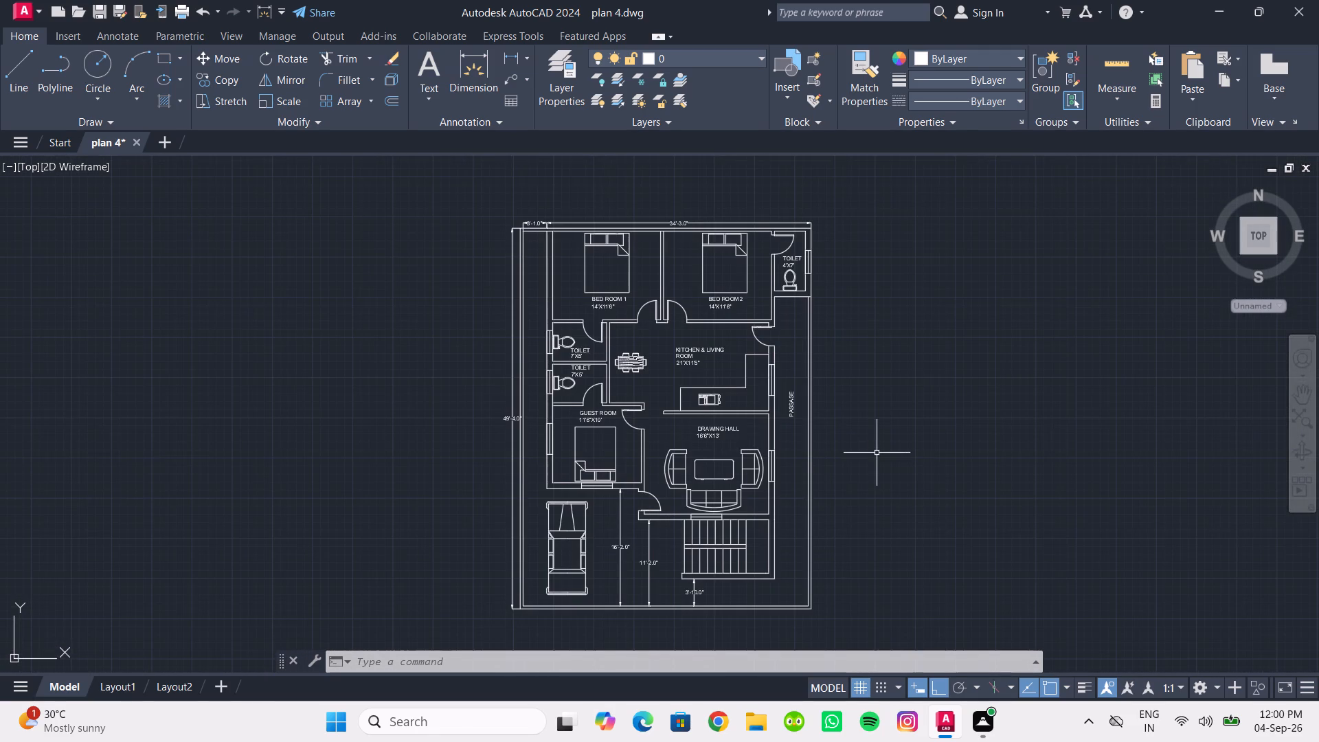
pyautogui.moveTo(877, 453); pyautogui.dragTo(863, 449, button='middle')
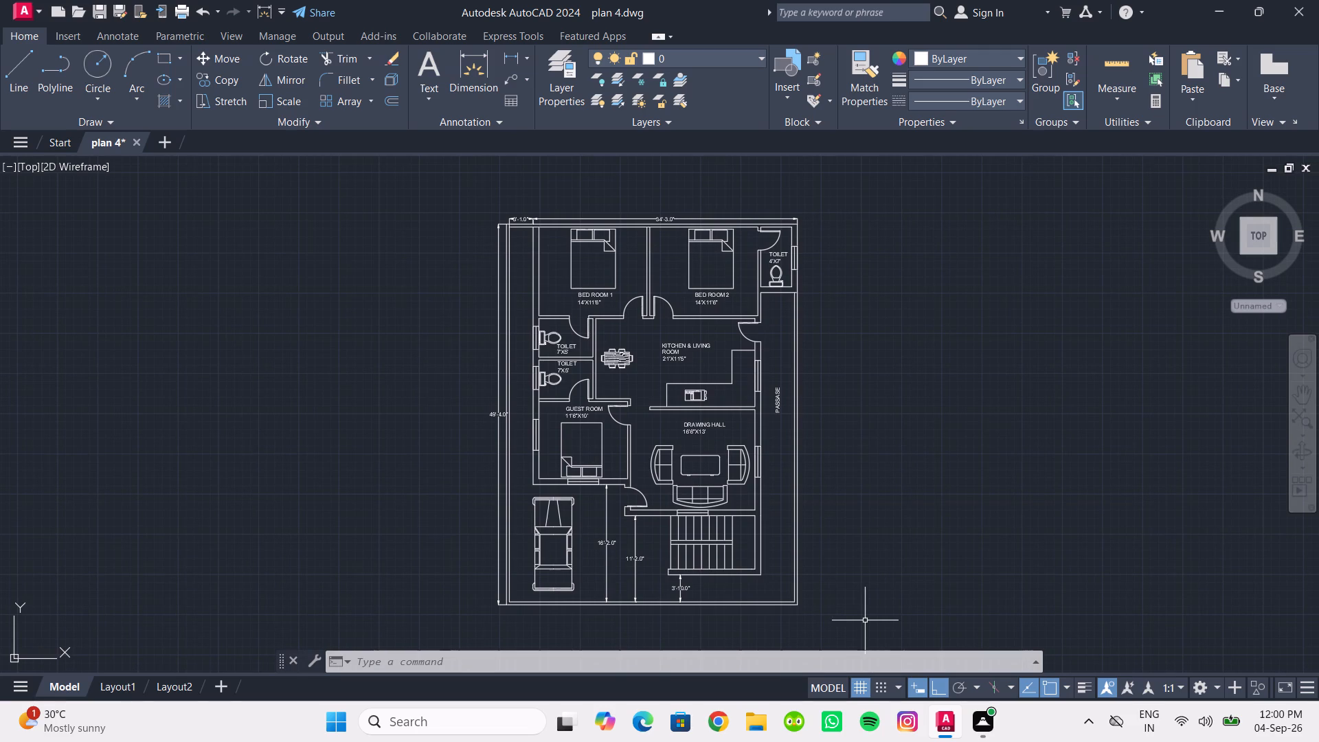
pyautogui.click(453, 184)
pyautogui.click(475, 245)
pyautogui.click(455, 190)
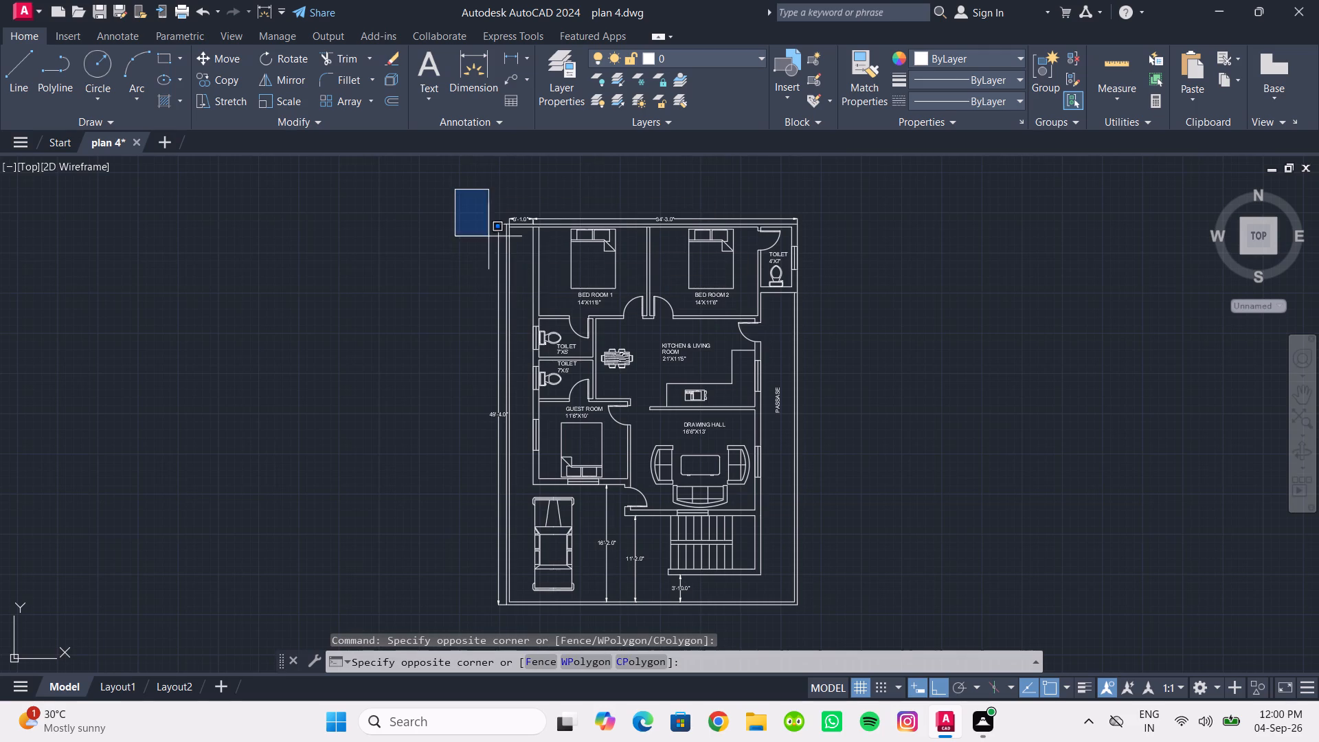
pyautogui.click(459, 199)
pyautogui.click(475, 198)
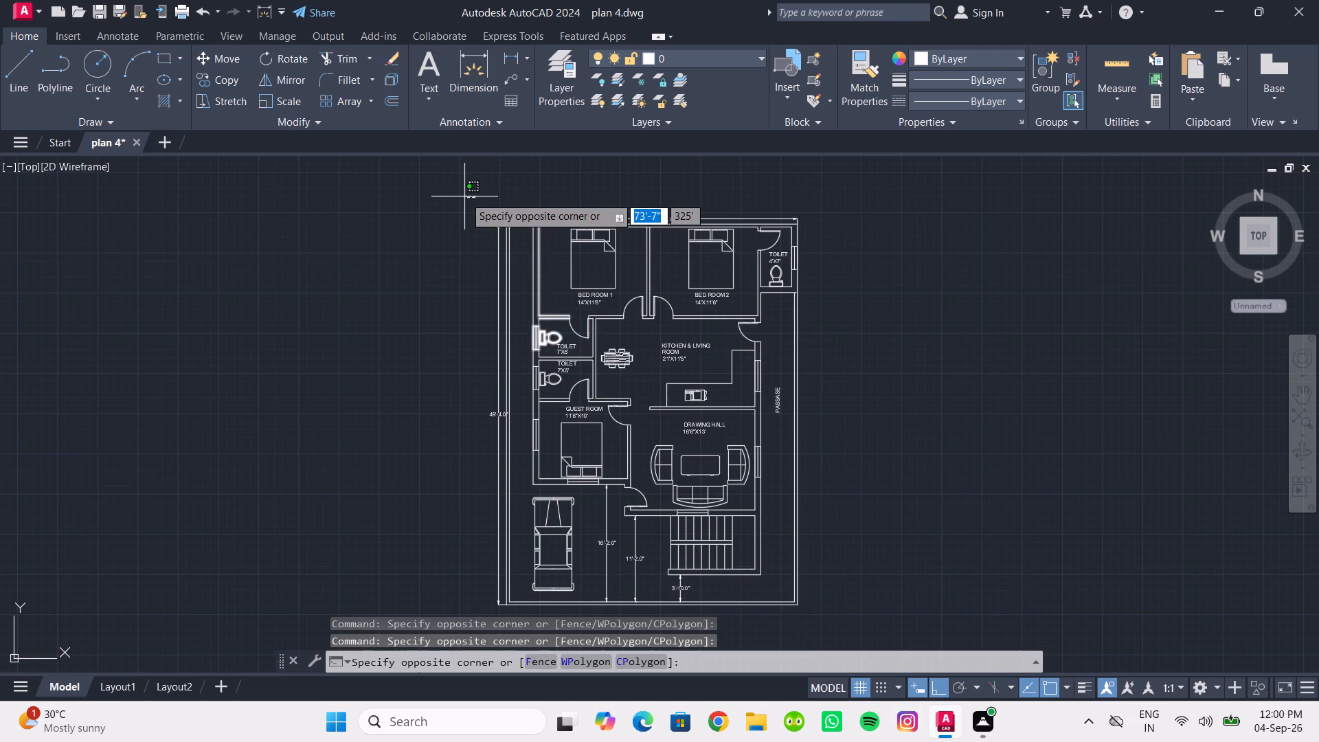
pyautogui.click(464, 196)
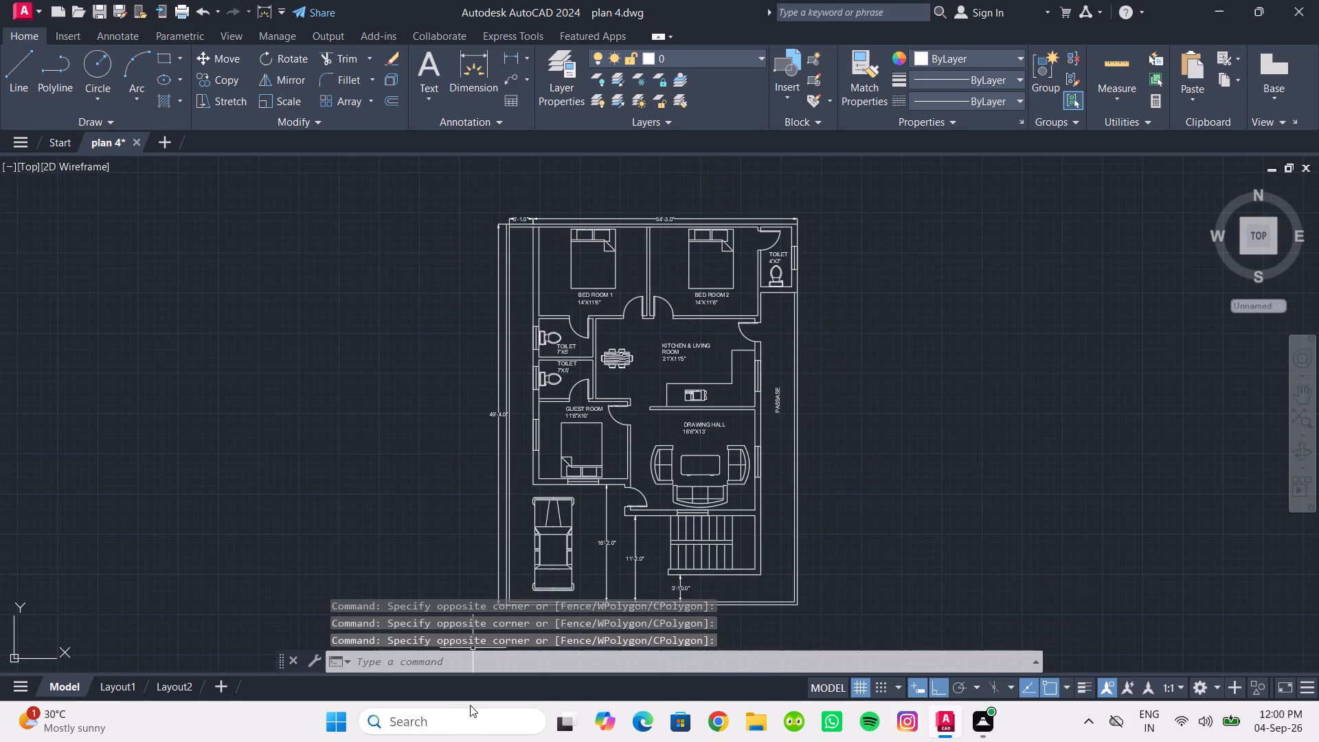
# Switch to Chrome with the Work profile, search Google for ultraviewer, view the UltraViewer website, and return to the drawing.
pyautogui.click(725, 715)
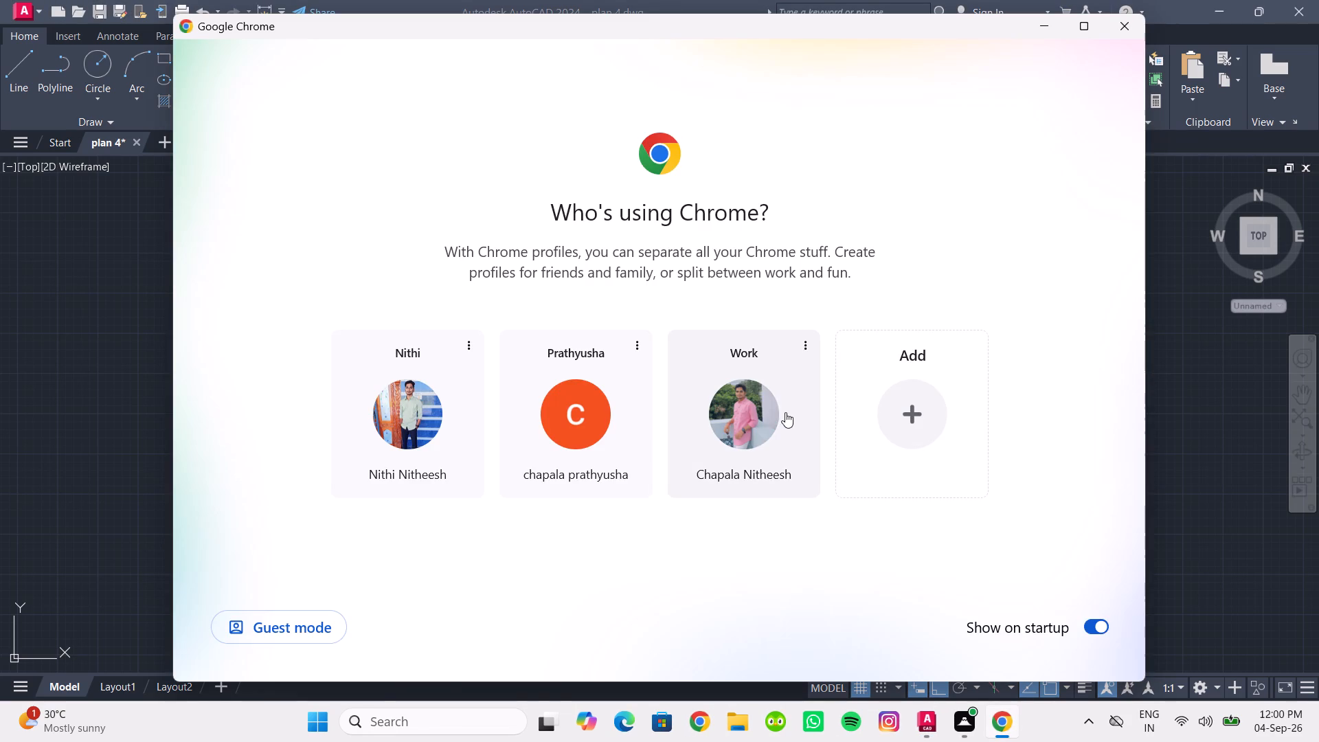
pyautogui.click(763, 412)
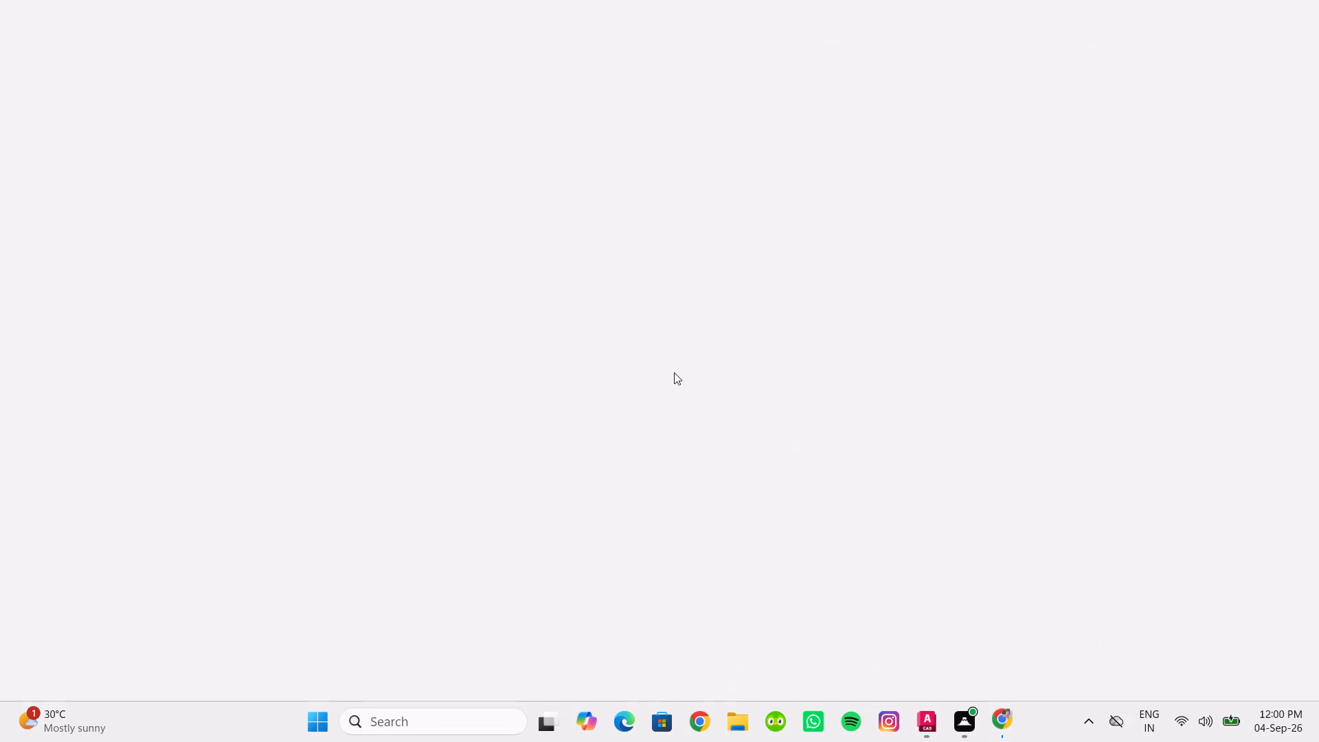
pyautogui.click(521, 368)
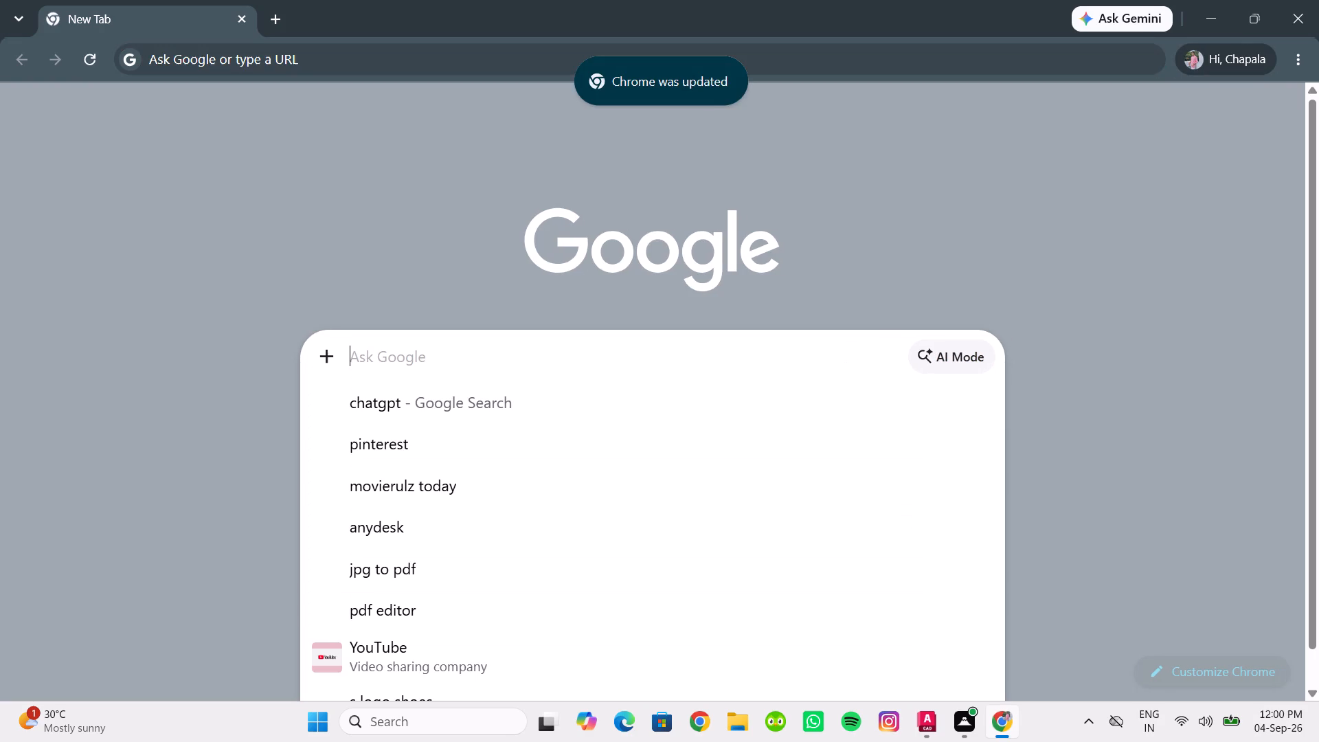
pyautogui.write('ULTRA')
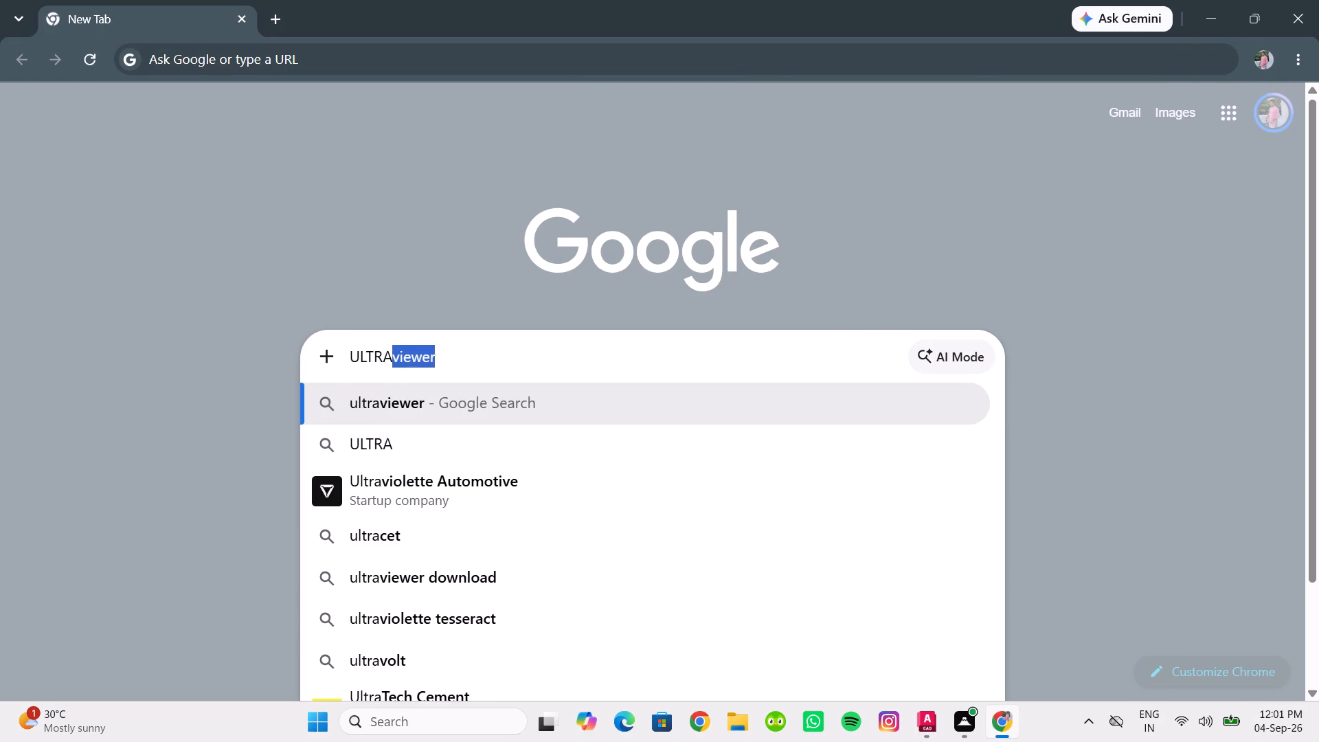
pyautogui.click(408, 405)
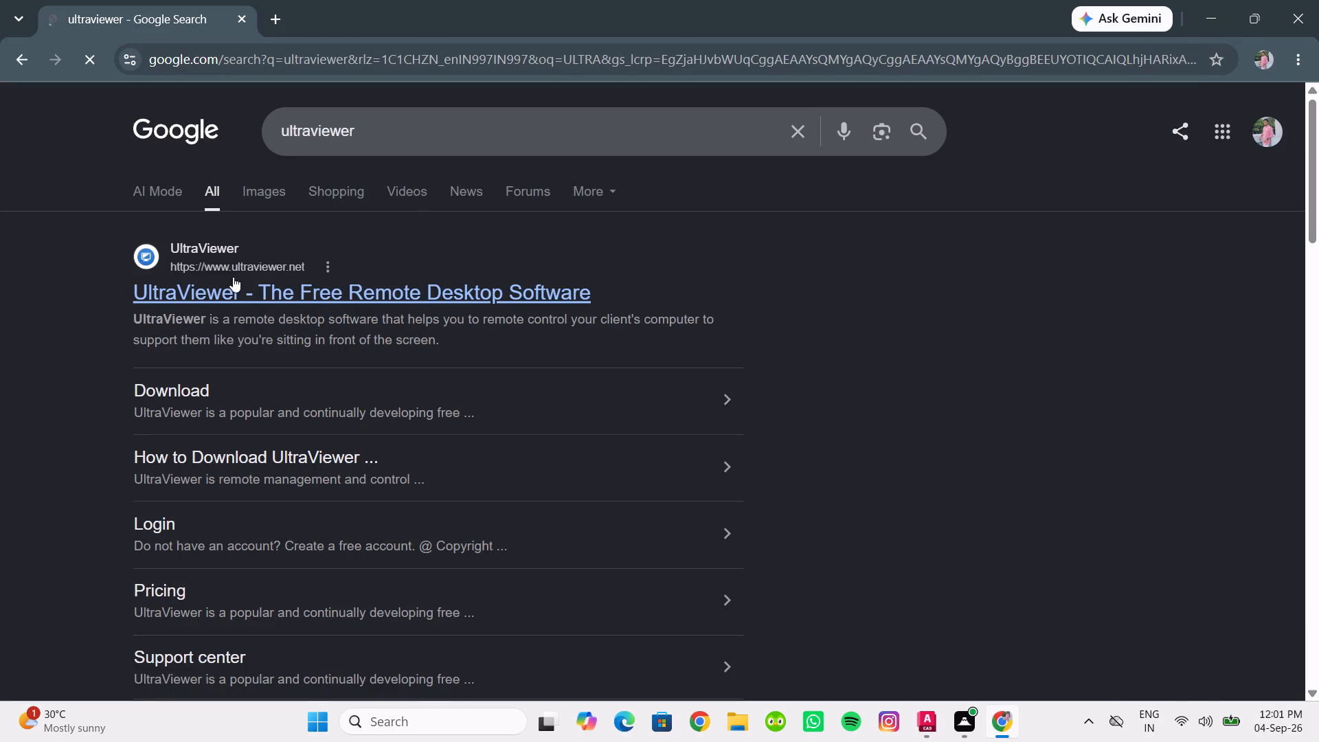
pyautogui.click(262, 291)
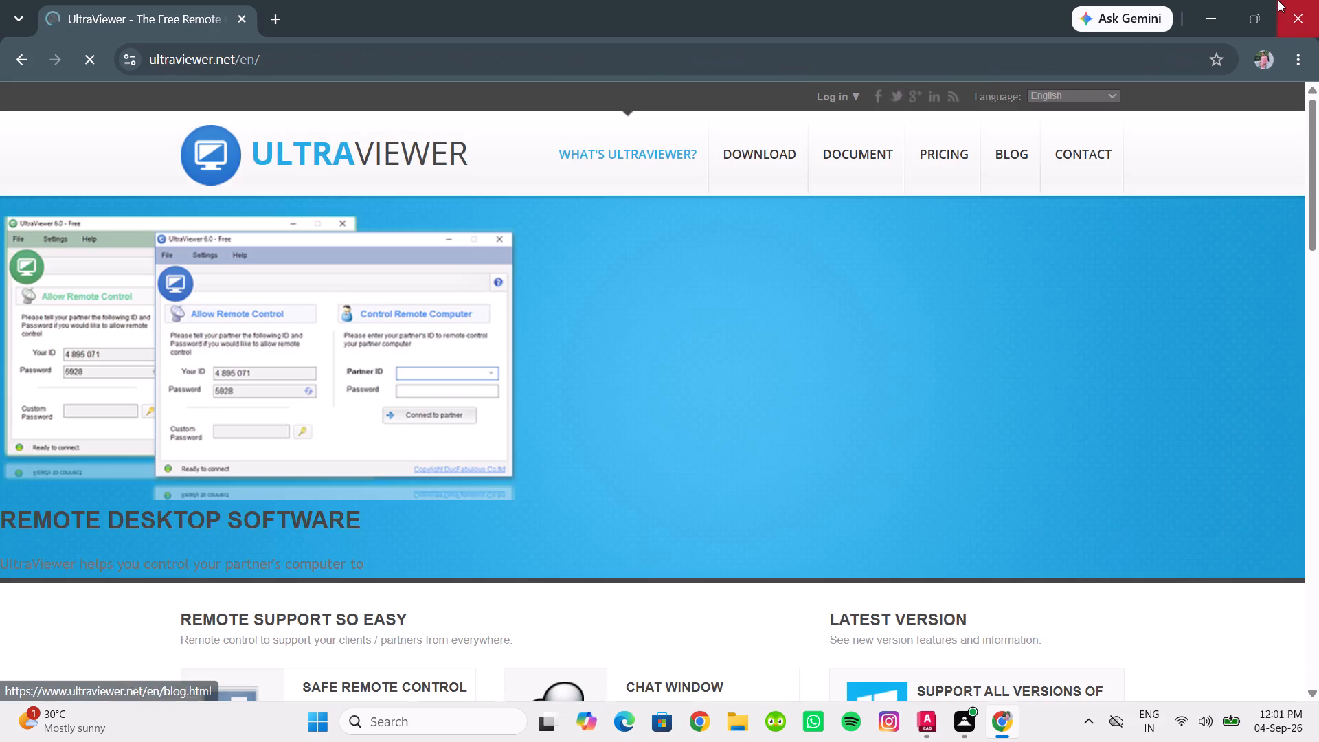
pyautogui.click(1215, 9)
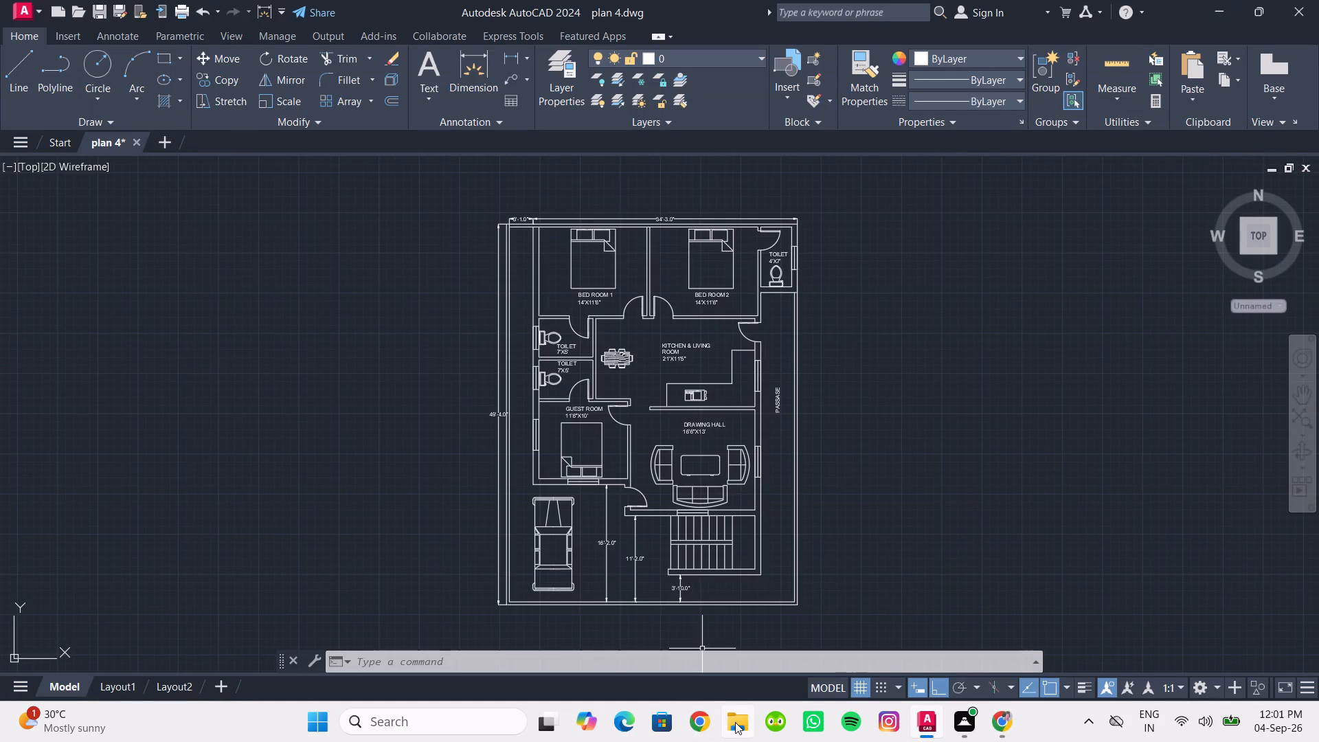
# Switch to File Explorer in a maximized window and open This PC.
pyautogui.click(735, 722)
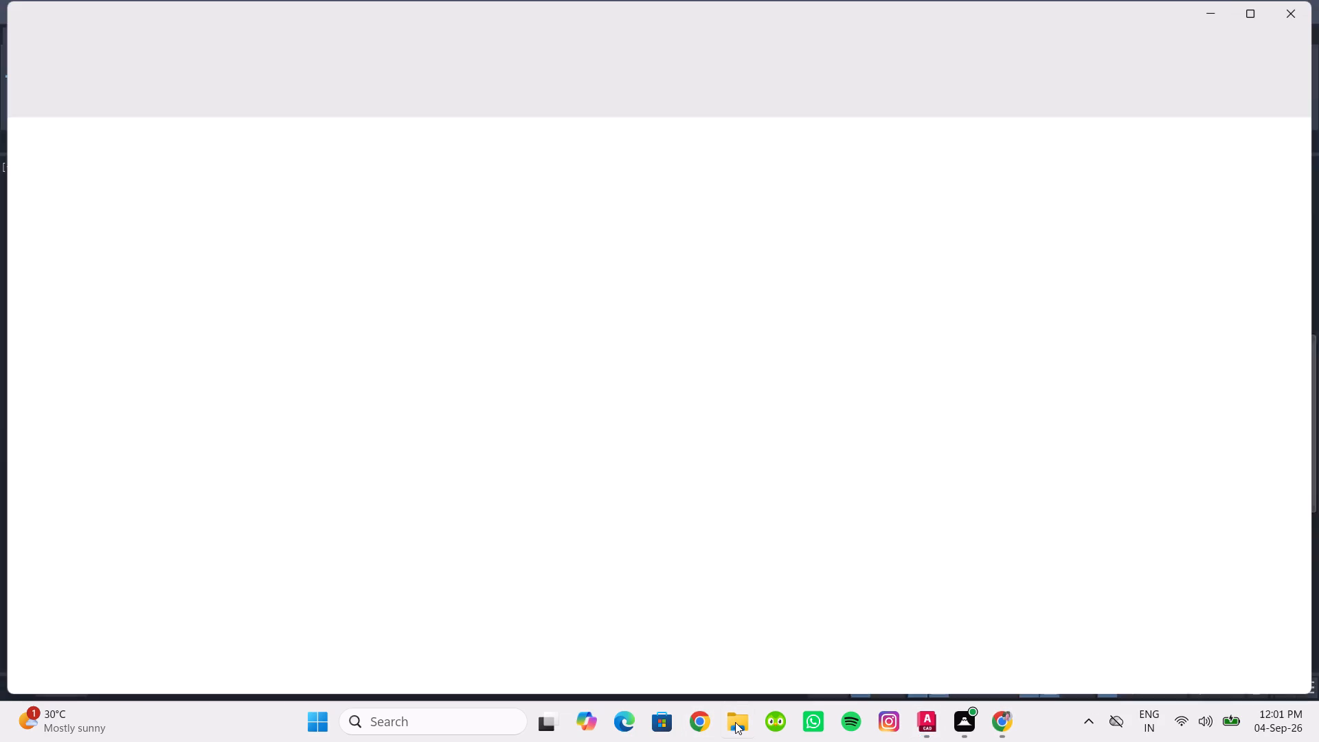
pyautogui.click(1250, 14)
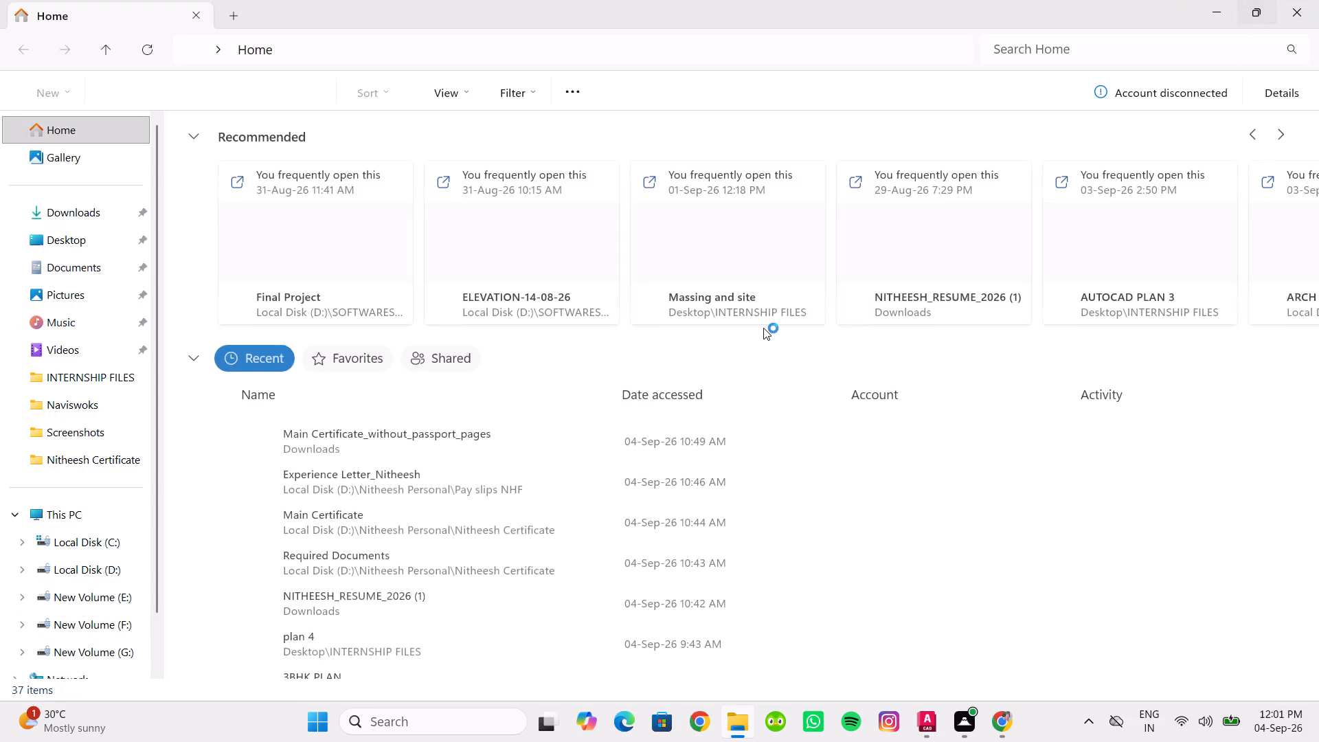
pyautogui.click(73, 515)
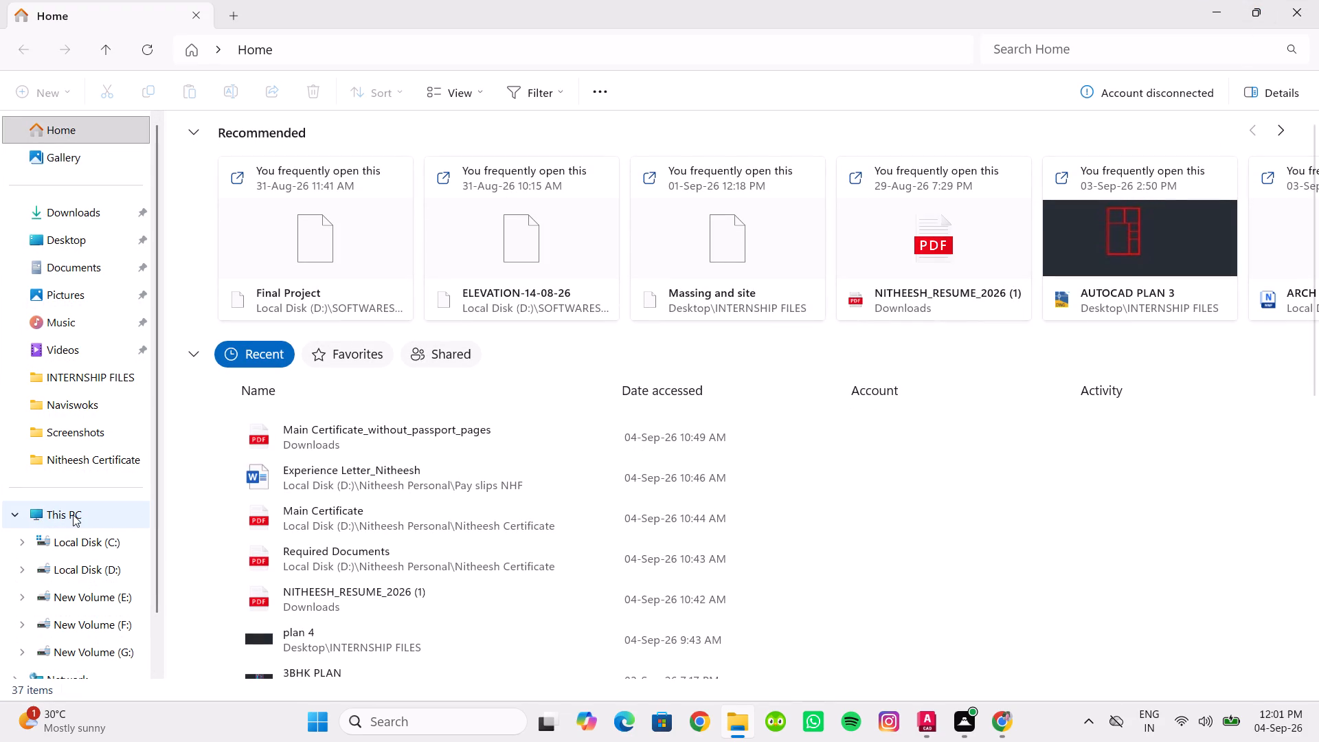
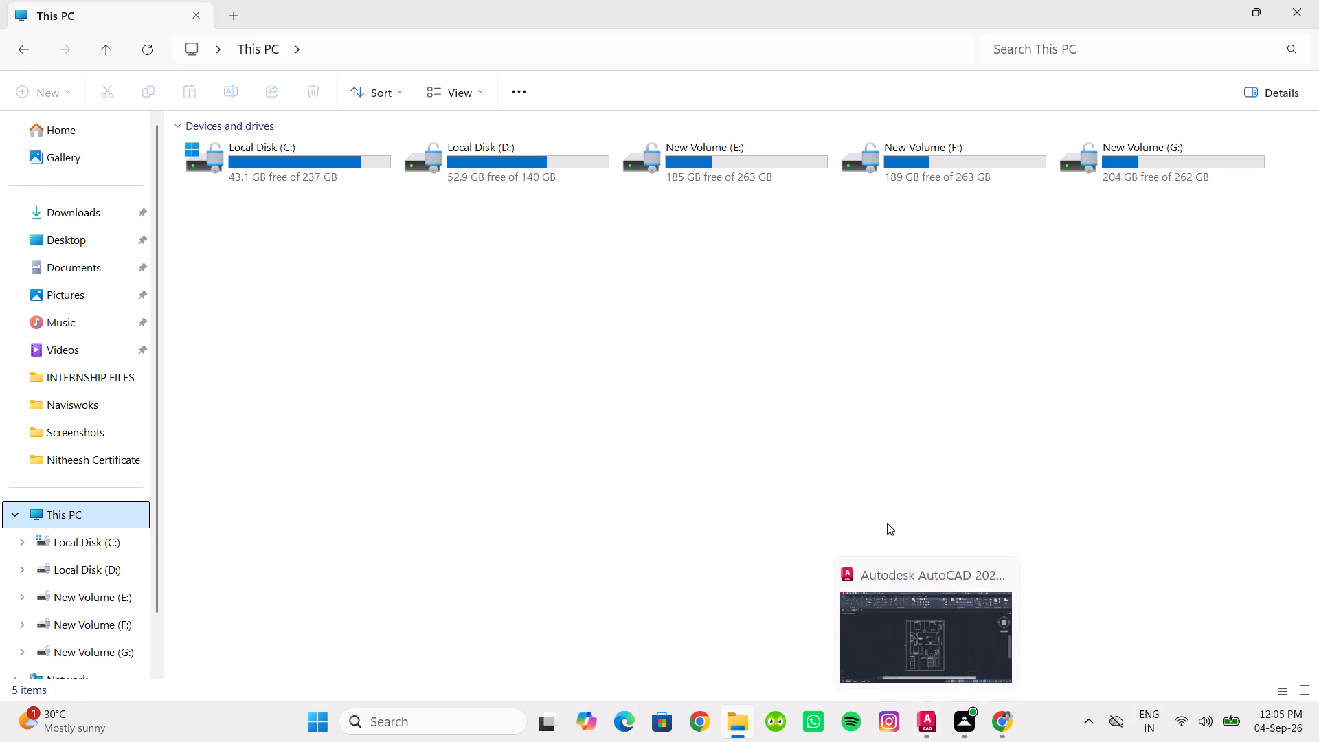
# Switch back to AutoCAD and examine the plan 4.dwg floor plan around the guest room, drawing hall, parking and staircase.
pyautogui.click(926, 712)
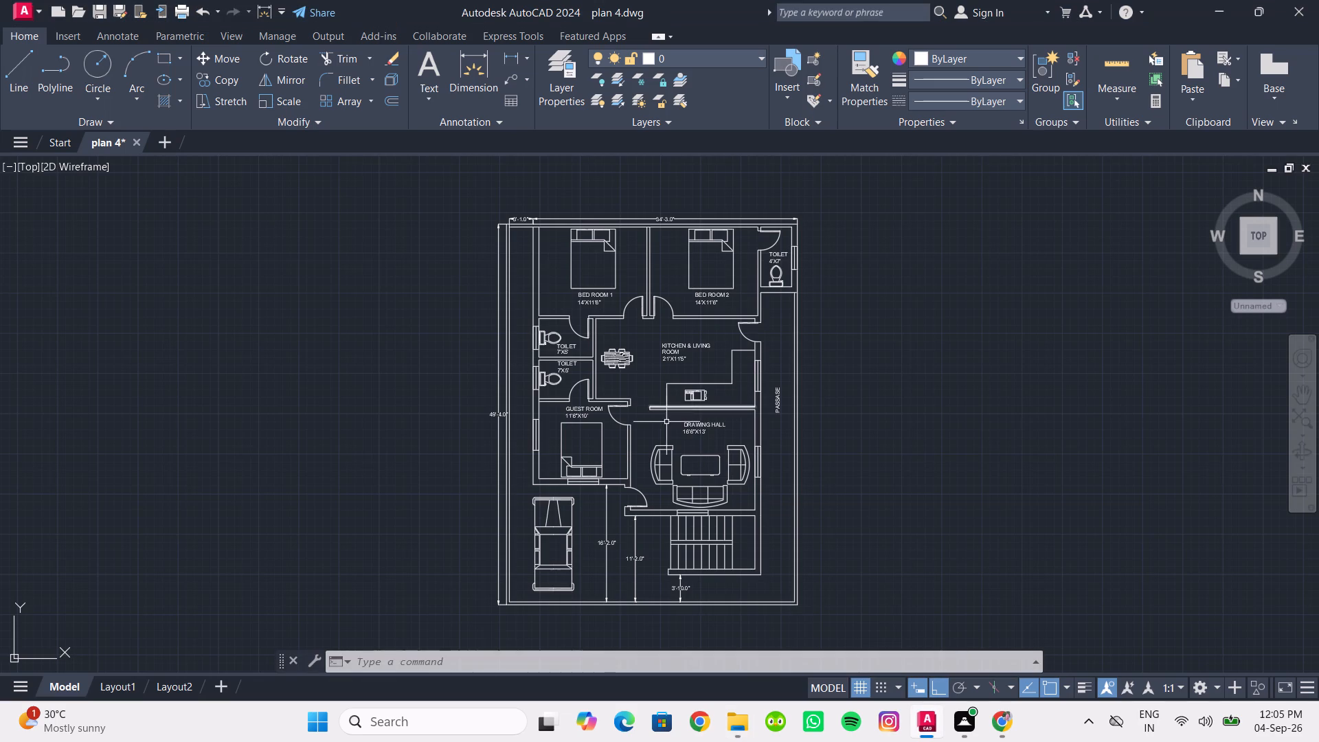
pyautogui.moveTo(646, 498); pyautogui.dragTo(598, 445, button='middle')
pyautogui.scroll(1, 602, 451)
pyautogui.moveTo(615, 499); pyautogui.dragTo(618, 508, button='middle')
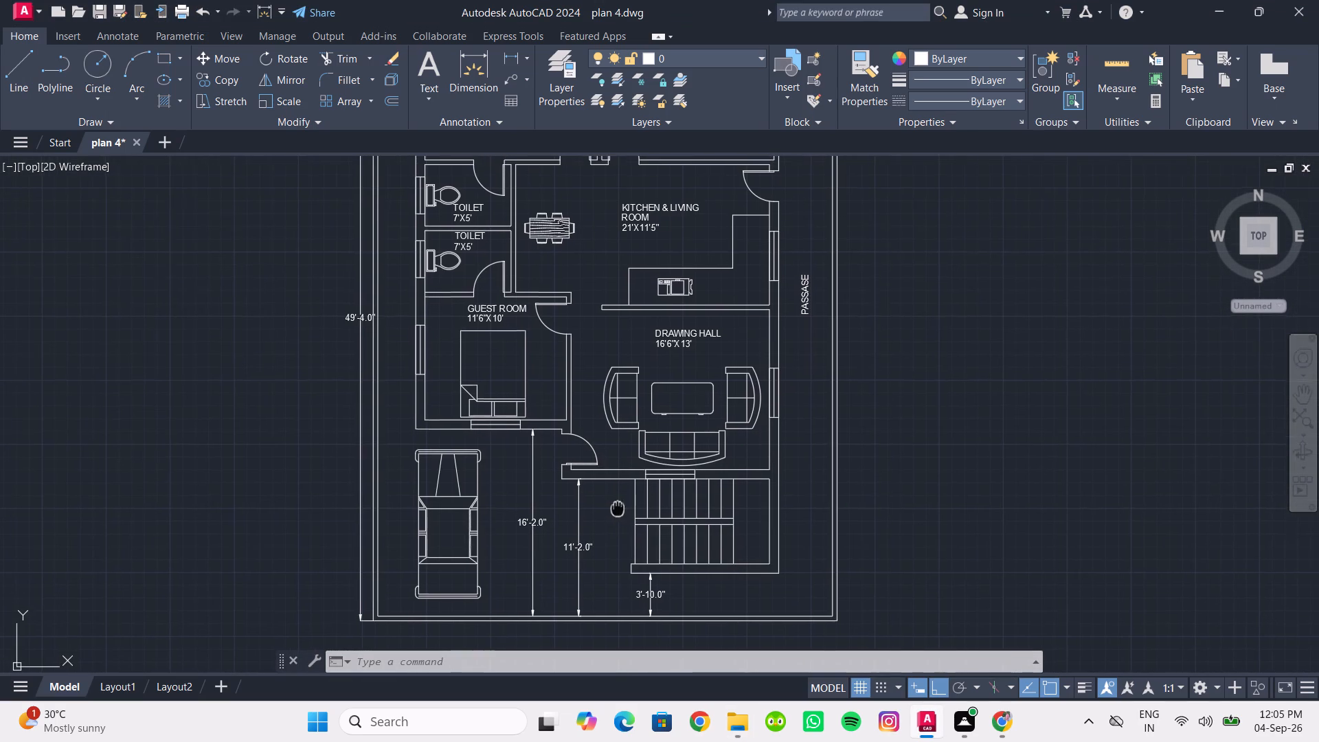
pyautogui.moveTo(618, 508); pyautogui.dragTo(620, 509, button='middle')
pyautogui.scroll(-1, 839, 471)
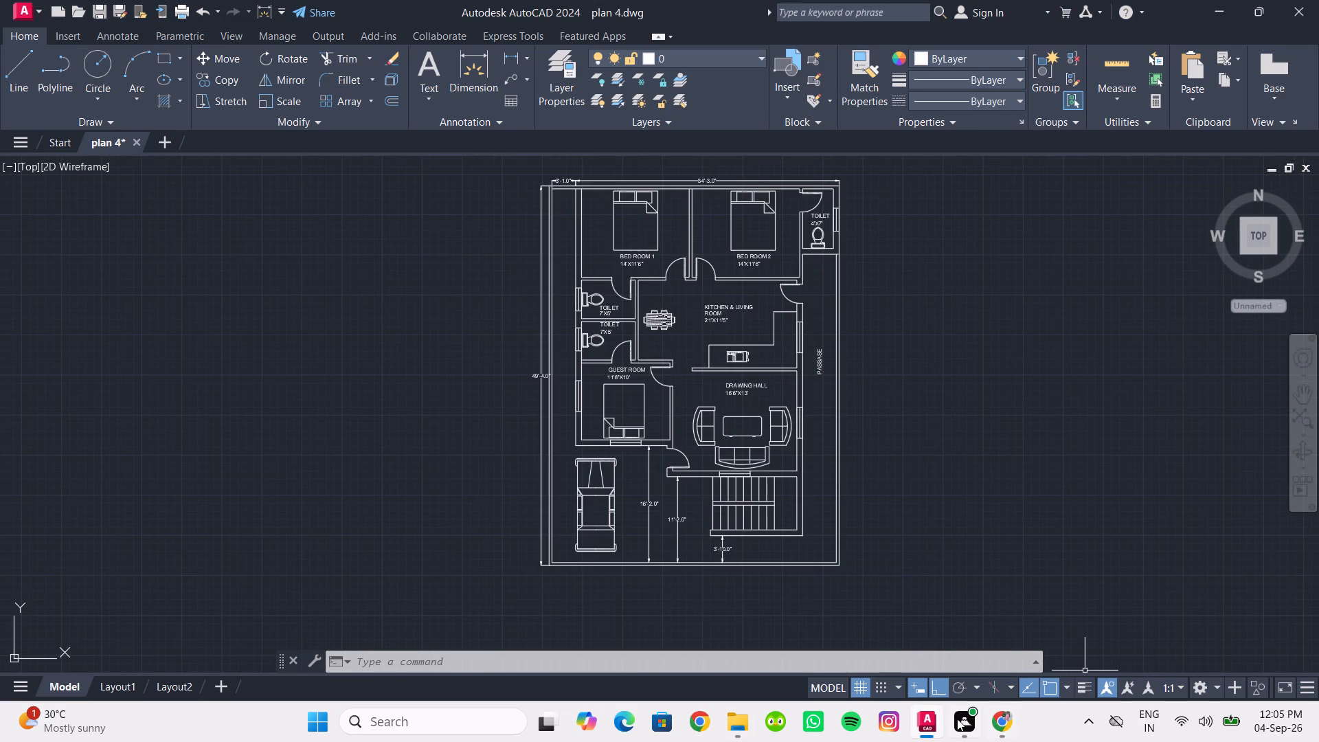
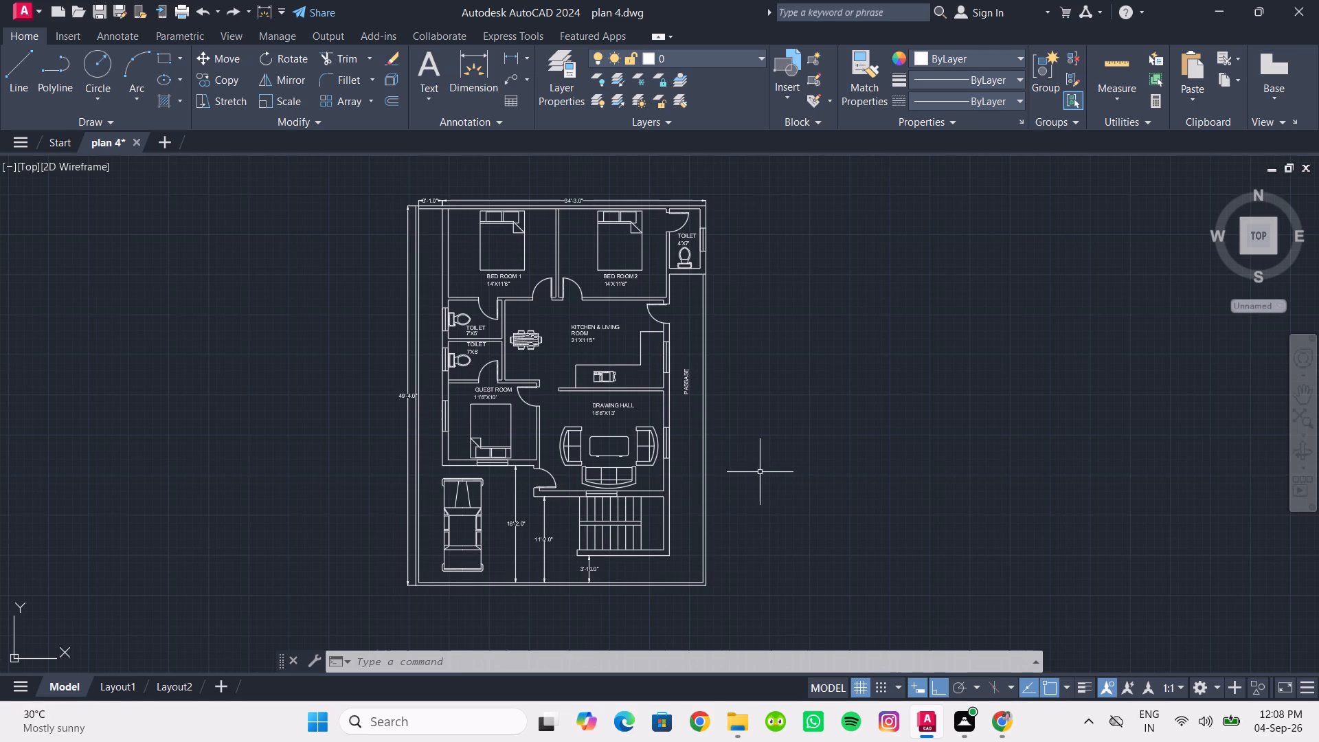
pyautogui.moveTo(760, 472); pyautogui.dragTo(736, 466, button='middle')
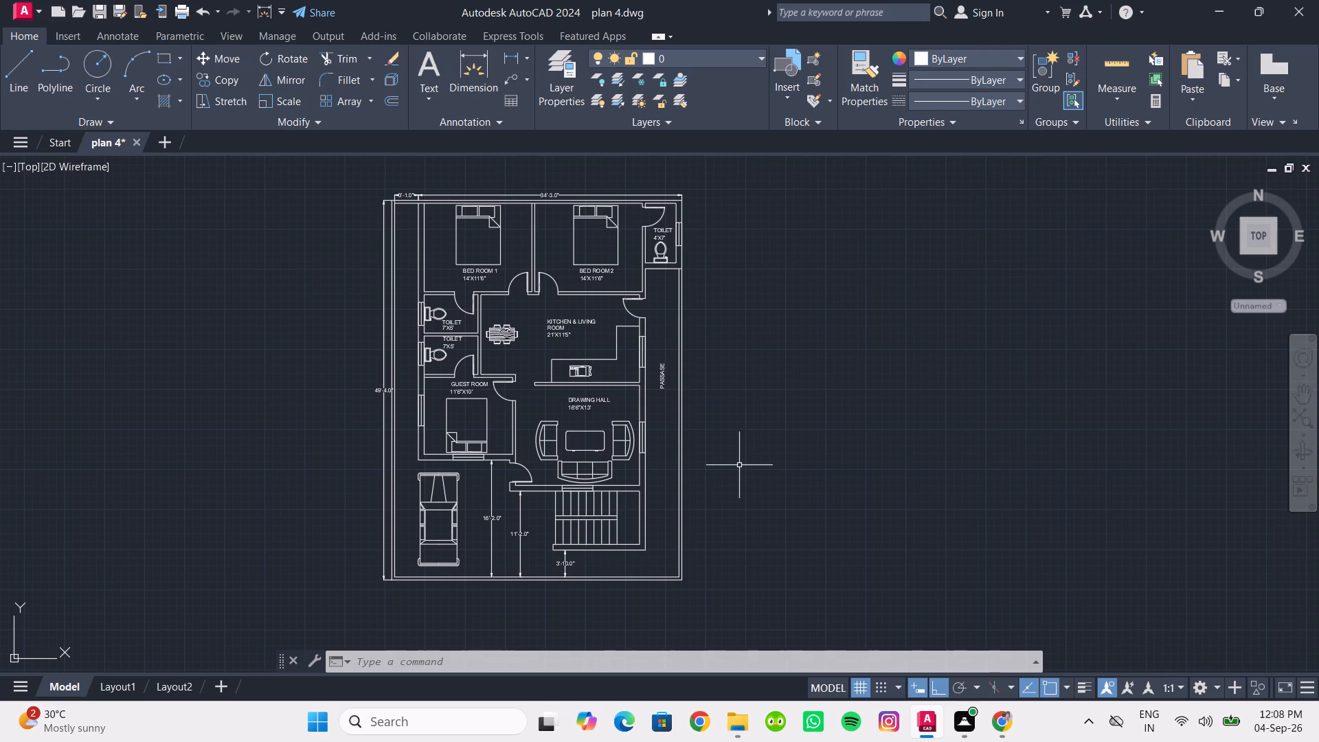
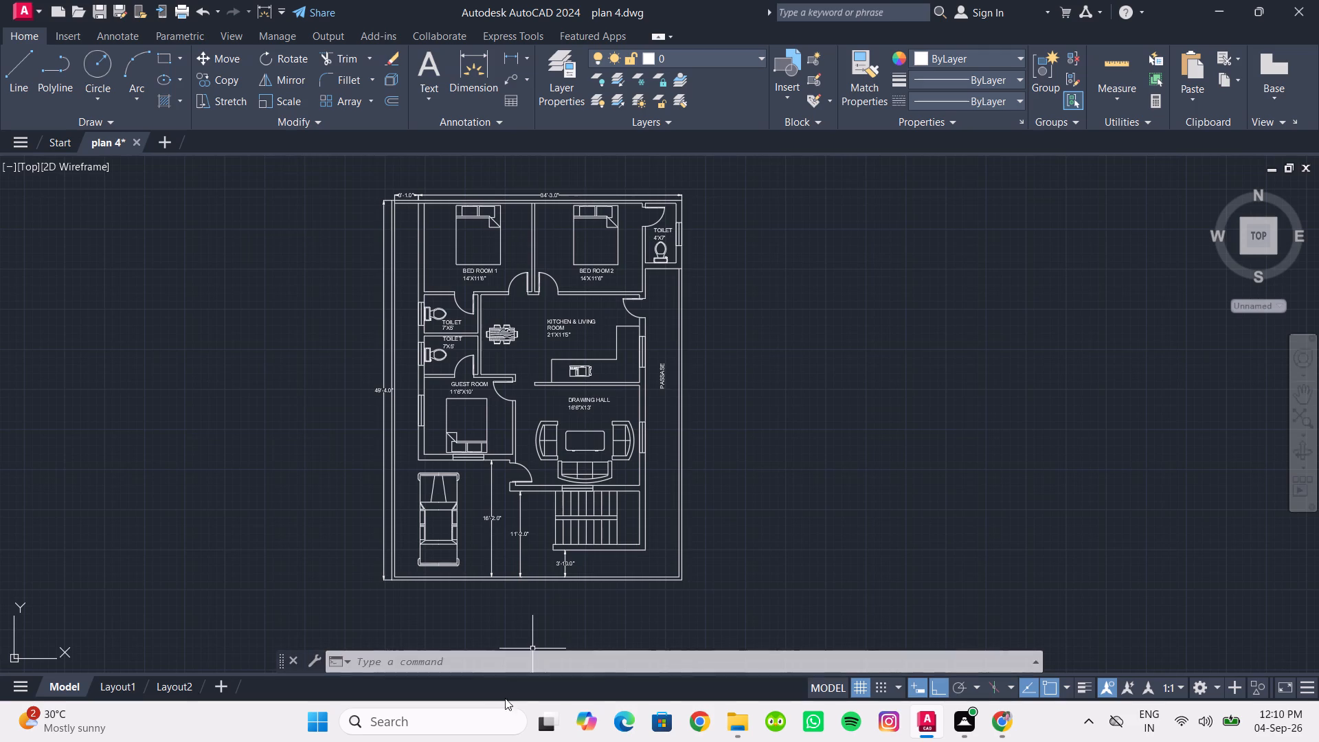
# Add the multiline text GROUND FLOOR PLAN just below the plan's bottom boundary wall.
pyautogui.moveTo(534, 543); pyautogui.dragTo(510, 494, button='middle')
pyautogui.scroll(2, 515, 486)
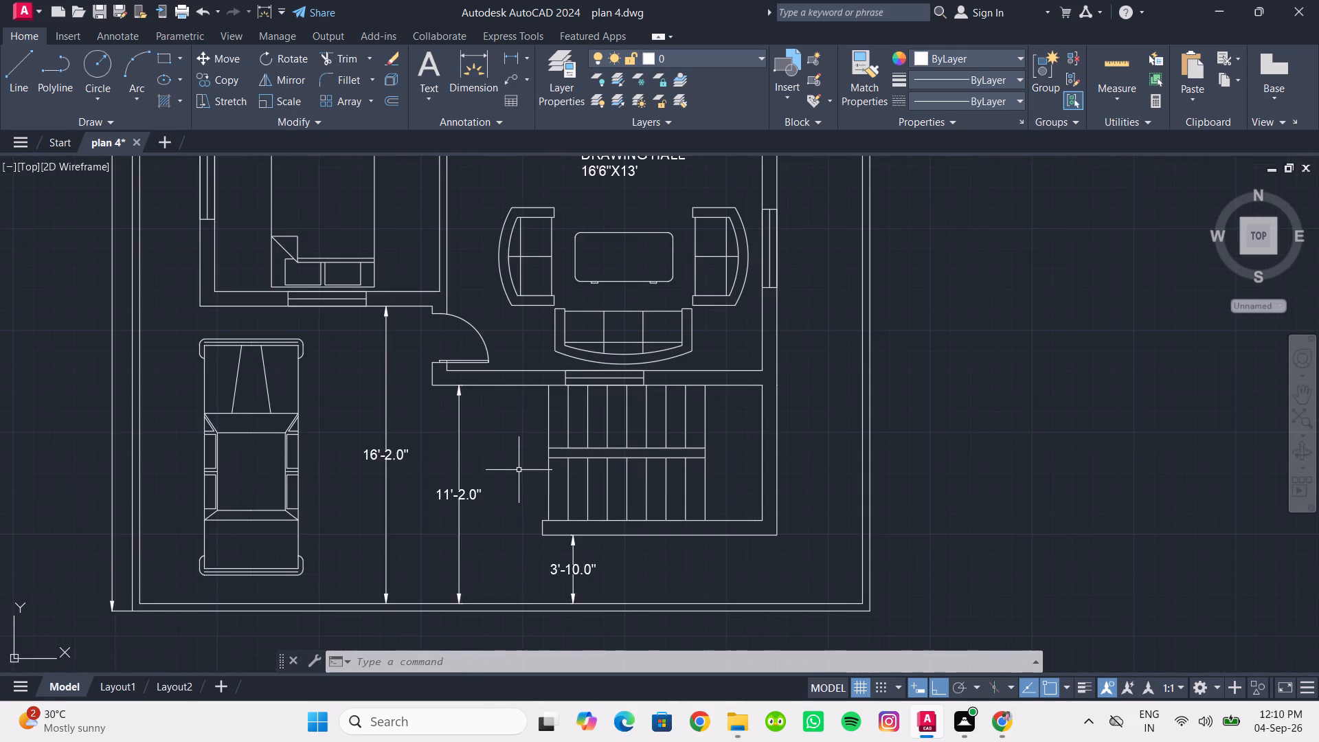
pyautogui.moveTo(519, 470); pyautogui.dragTo(538, 369, button='middle')
pyautogui.moveTo(535, 391); pyautogui.dragTo(512, 333, button='middle')
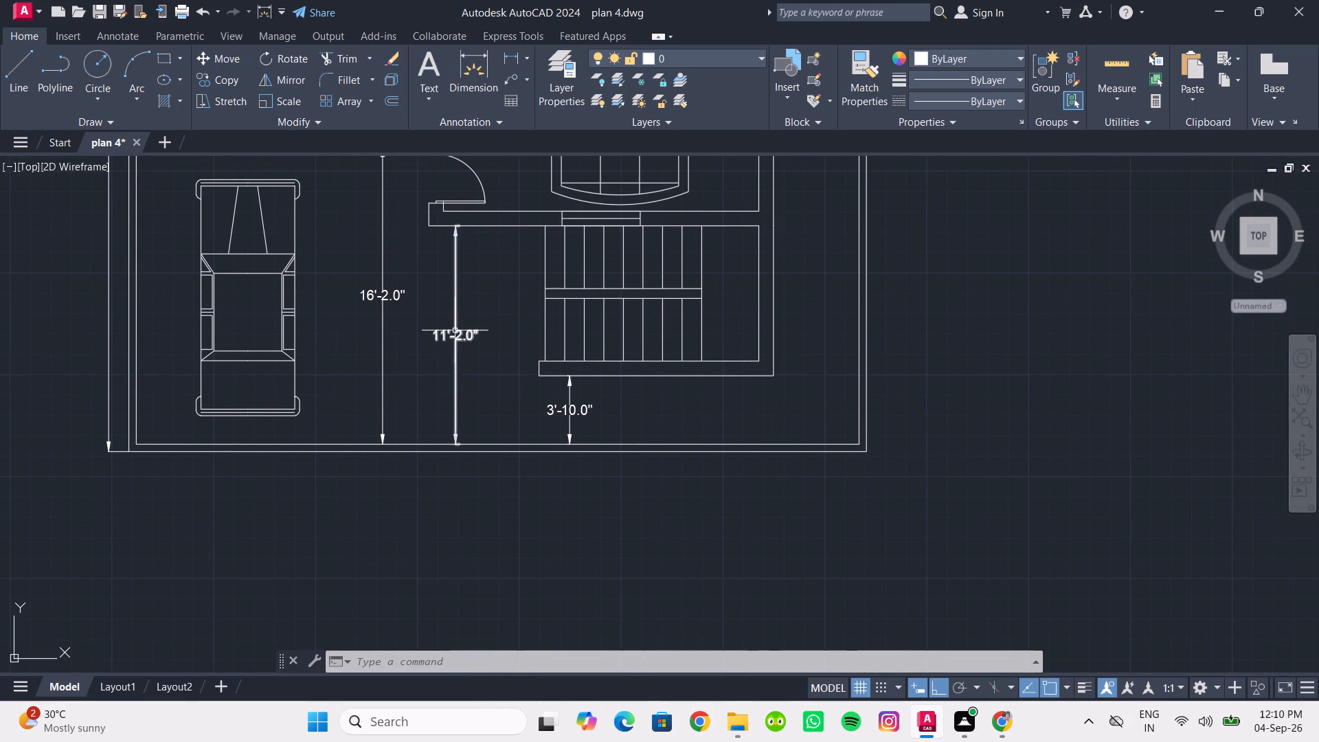
pyautogui.click(424, 57)
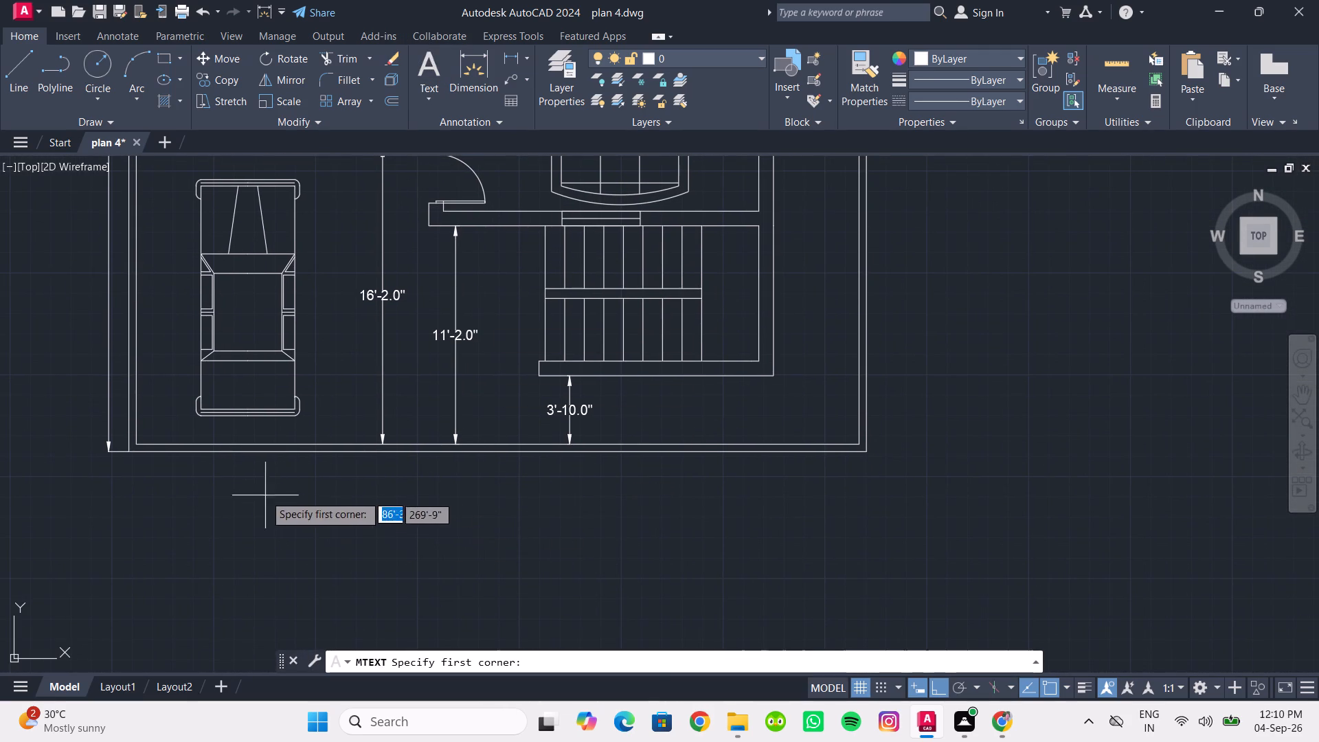
pyautogui.click(253, 485)
pyautogui.click(900, 561)
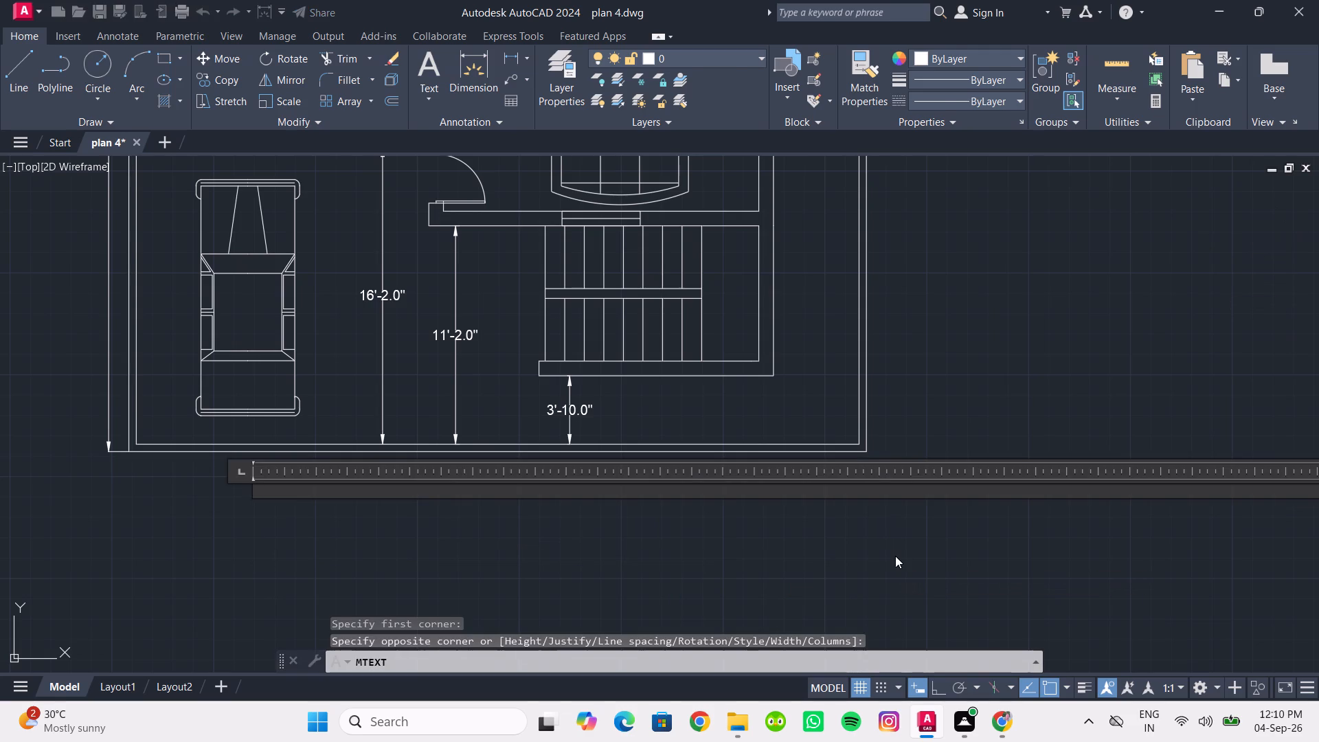
pyautogui.write('GR')
pyautogui.write('OUN')
pyautogui.press('space')
pyautogui.press('BackSpace')
pyautogui.press('f')
pyautogui.press('BackSpace')
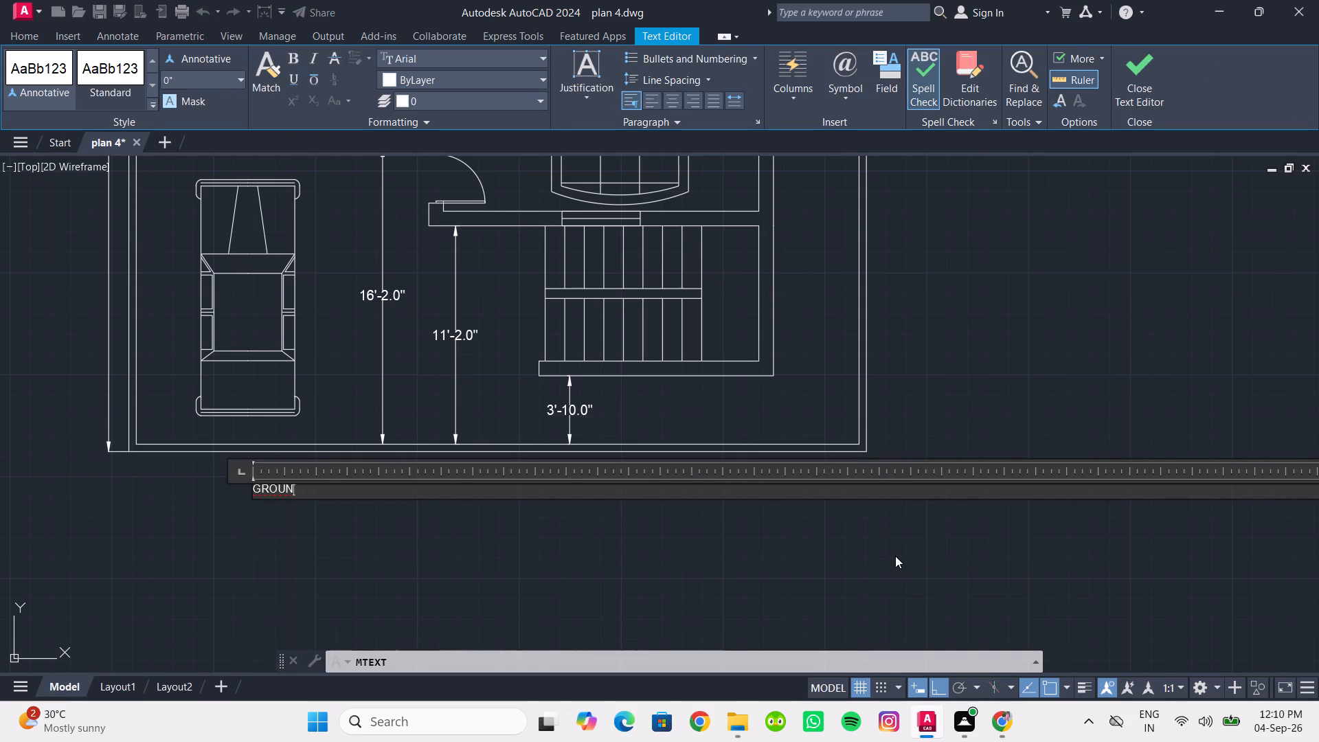
pyautogui.write('D FLOOR PLAN')
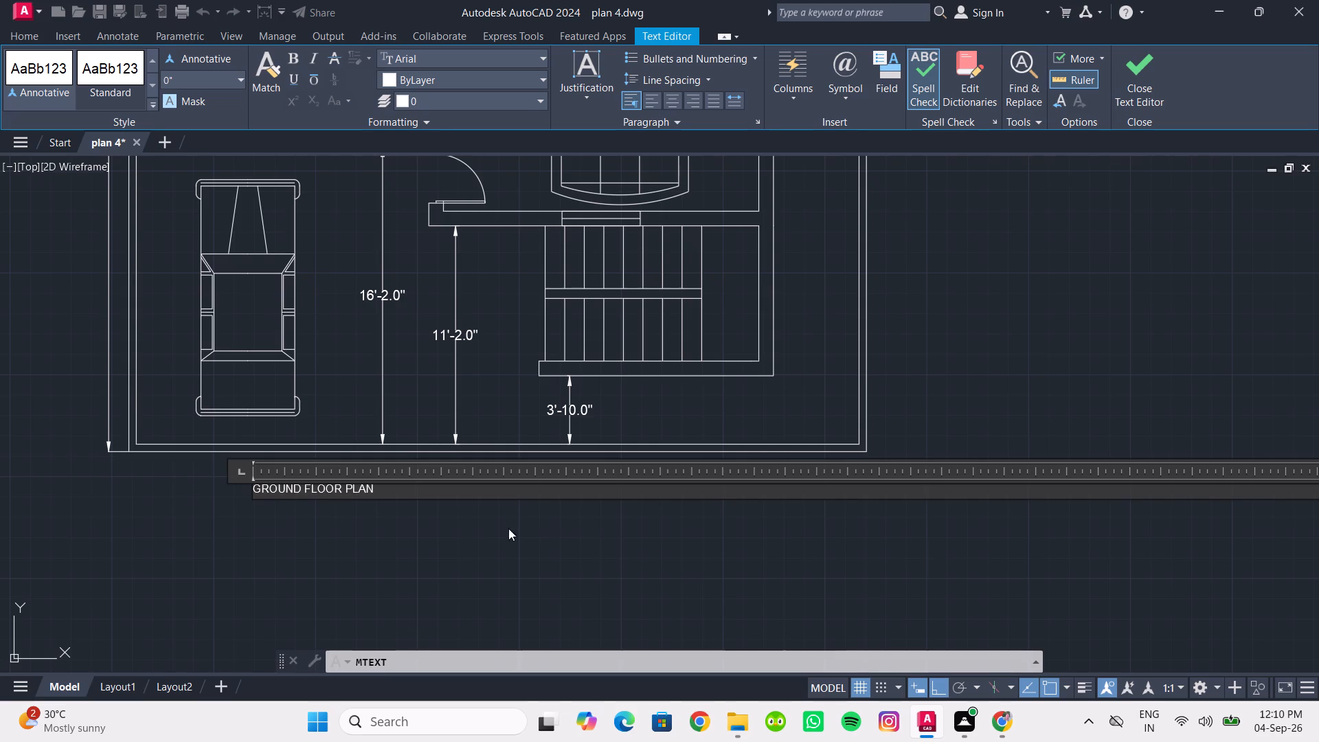
# Format the GROUND FLOOR PLAN title as bold and underlined with a text height of 9".
pyautogui.moveTo(388, 488); pyautogui.dragTo(229, 469)
pyautogui.hotkey('ctrl', 'b')
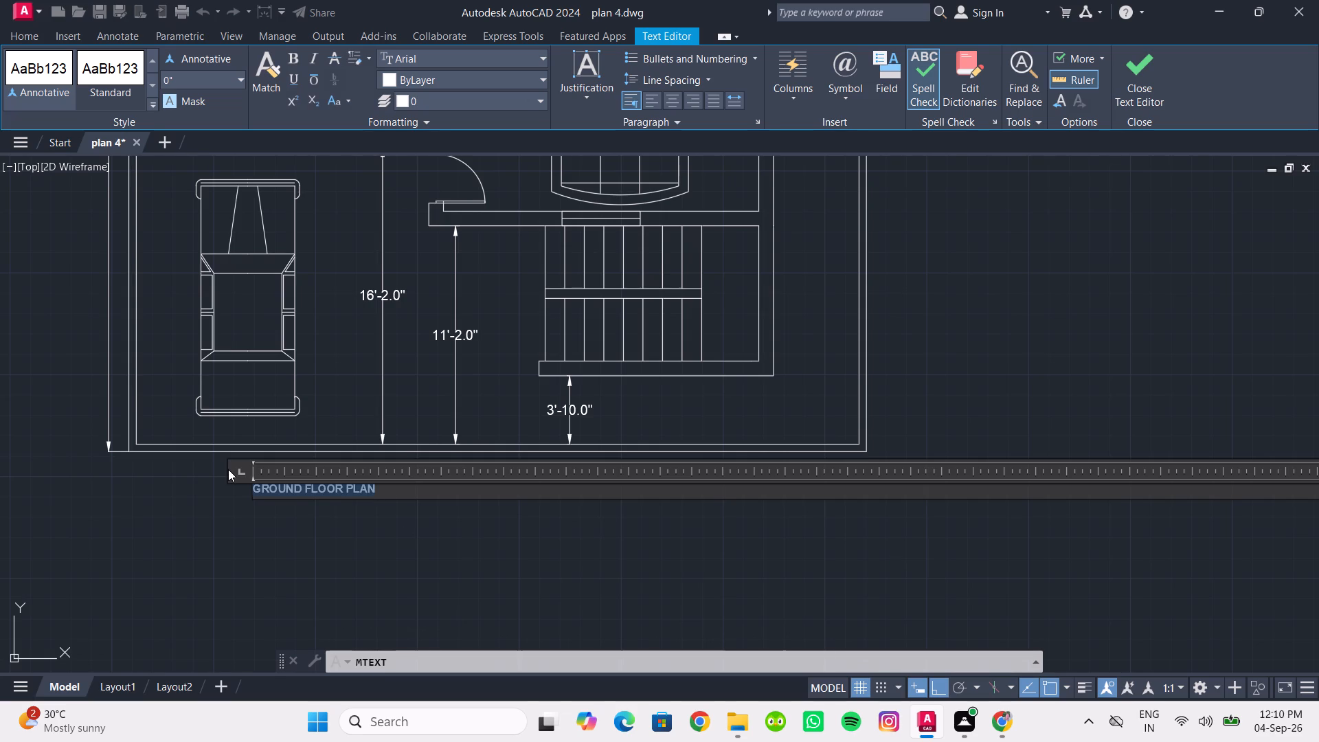
pyautogui.hotkey('ctrl', 'u')
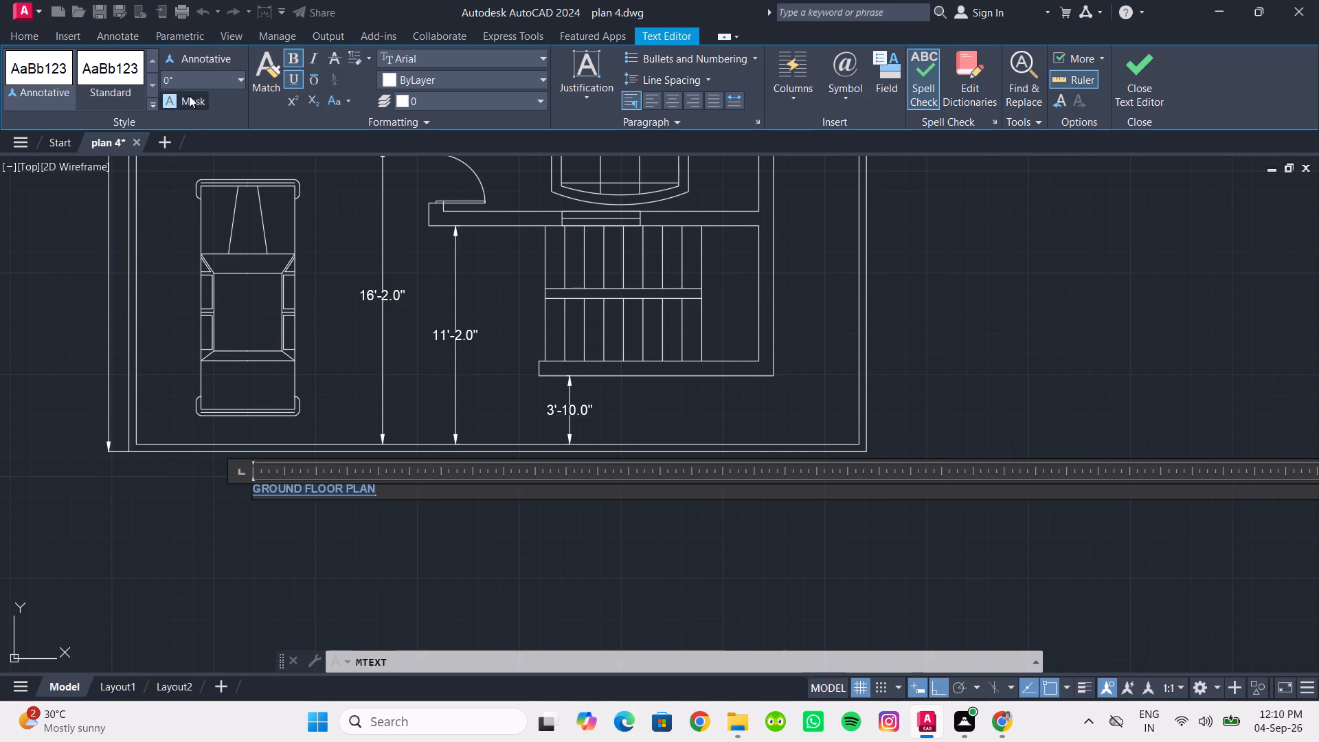
pyautogui.click(188, 82)
pyautogui.write('9"')
pyautogui.press('Return')
pyautogui.click(206, 556)
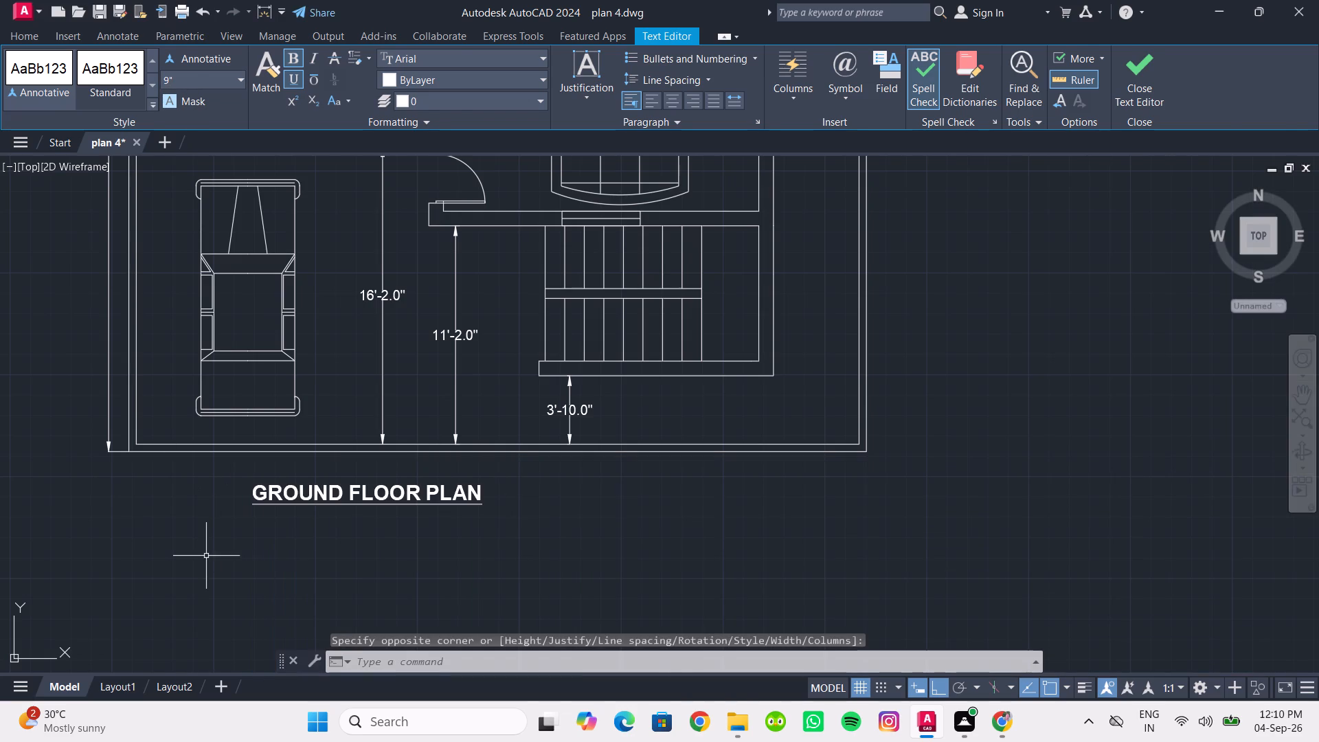
# Move the GROUND FLOOR PLAN title horizontally about 8' to the right so it sits under the plan's middle.
pyautogui.scroll(-1, 370, 537)
pyautogui.scroll(1, 404, 535)
pyautogui.moveTo(405, 533); pyautogui.dragTo(394, 530)
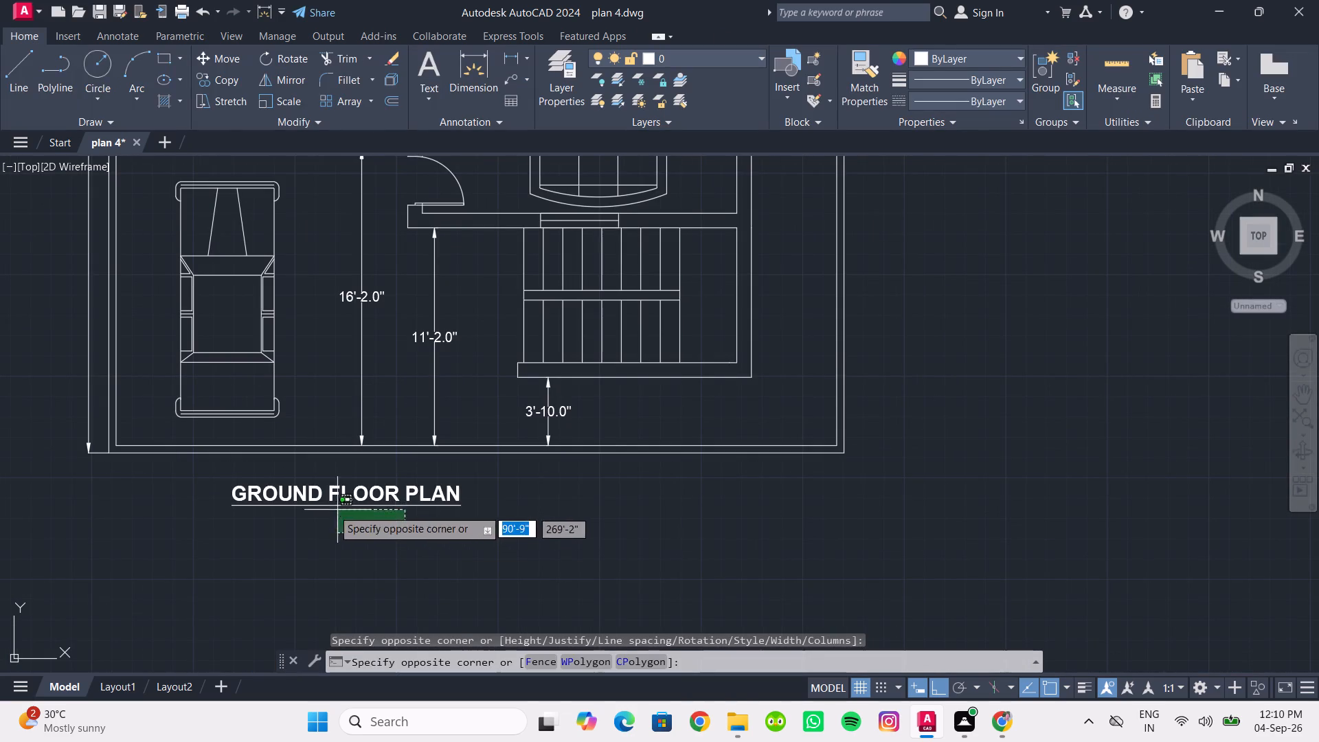
pyautogui.click(292, 488)
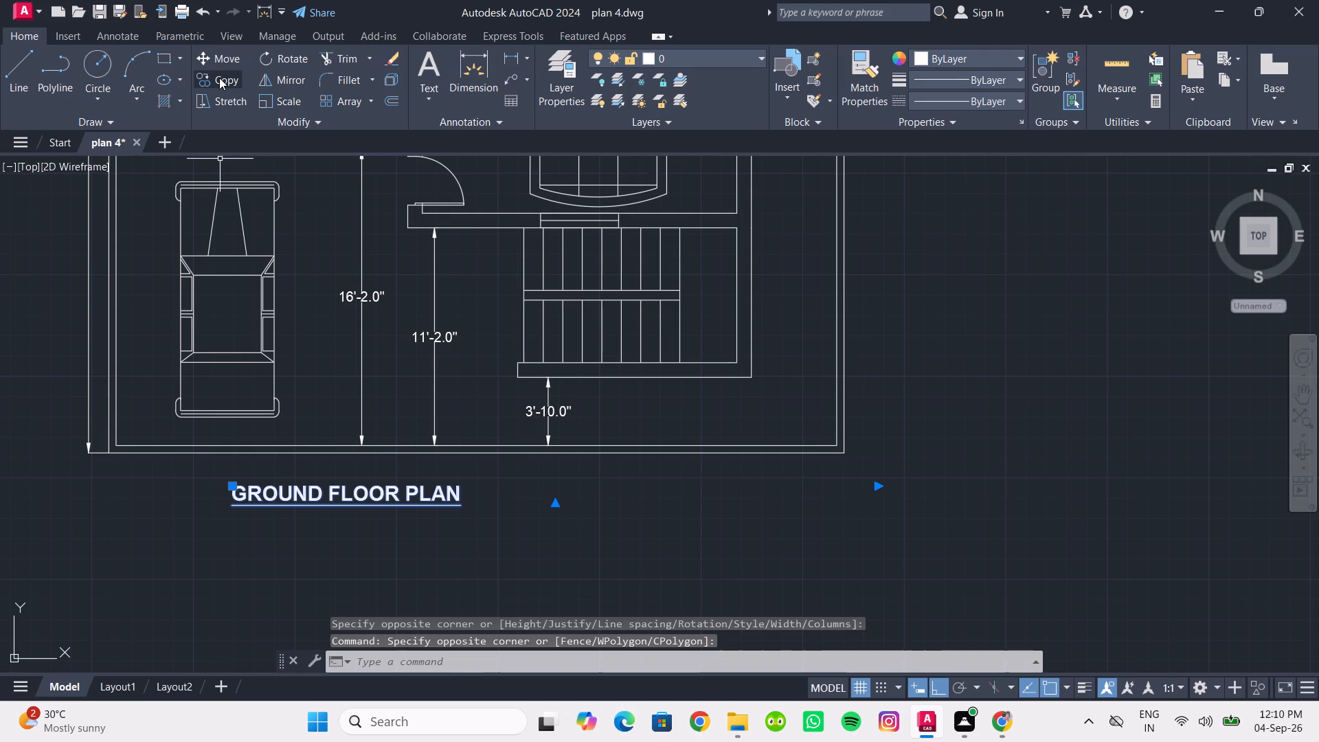
pyautogui.moveTo(219, 78); pyautogui.dragTo(225, 23)
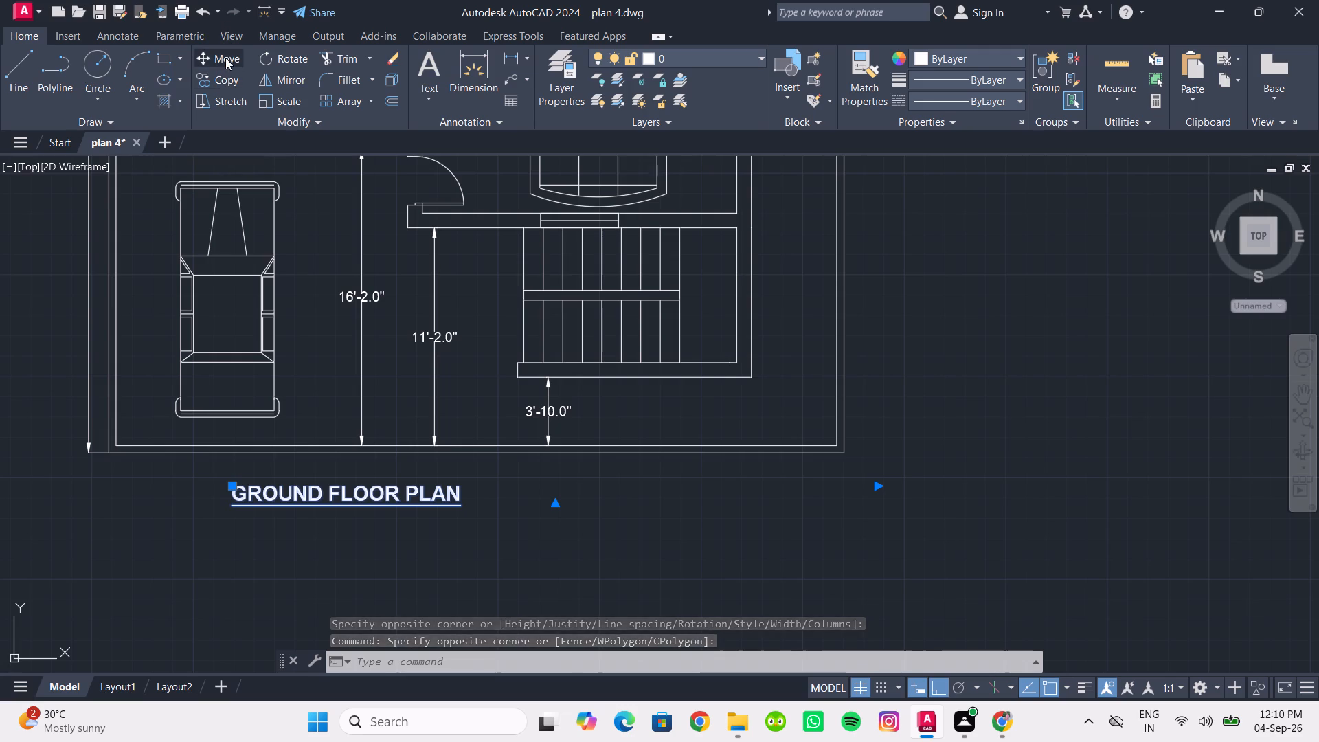
pyautogui.click(225, 58)
pyautogui.click(360, 491)
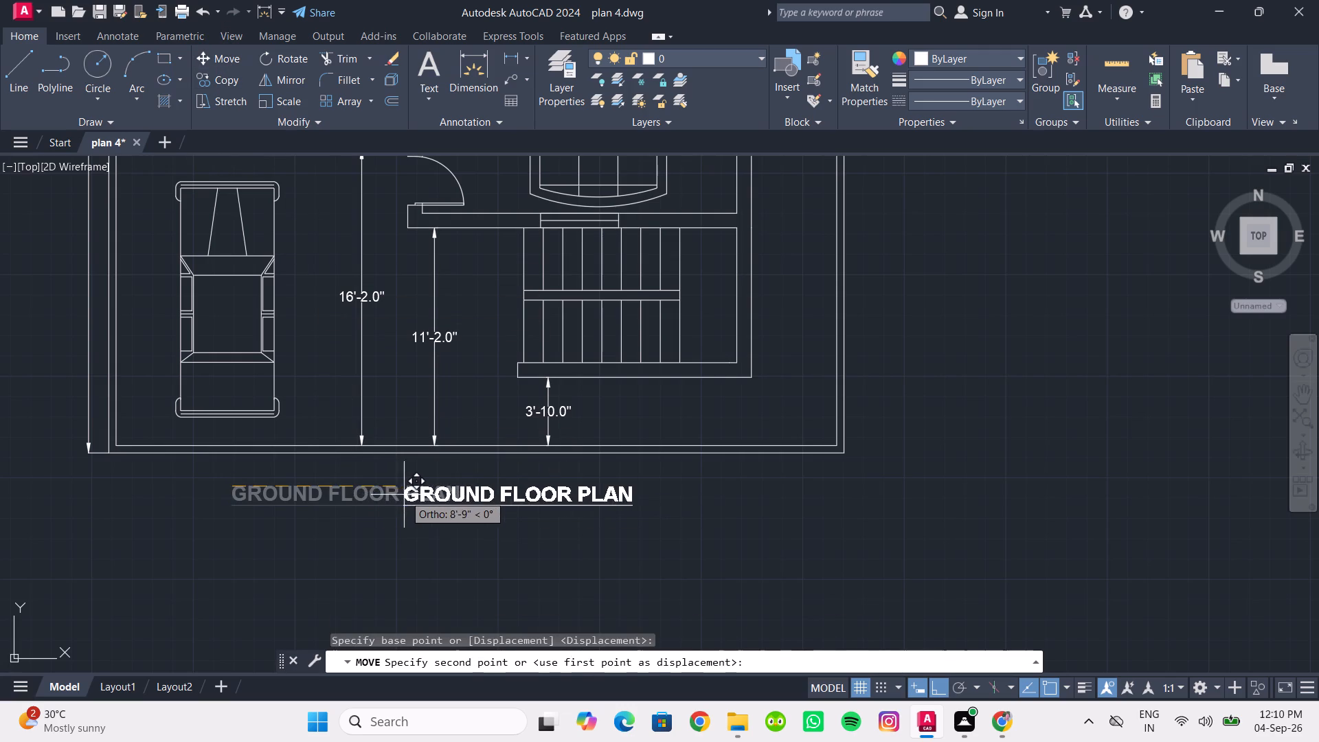
pyautogui.scroll(4, 392, 482)
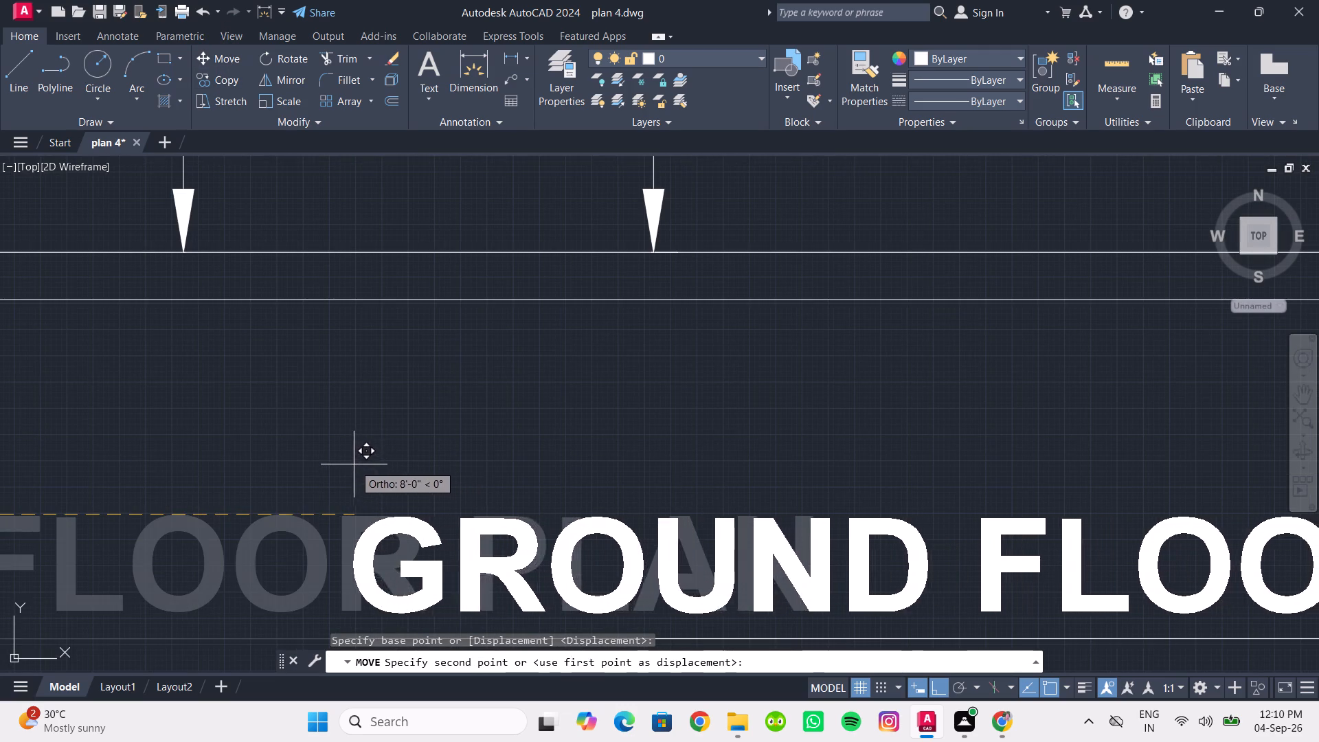
pyautogui.click(353, 464)
pyautogui.scroll(-5, 356, 453)
pyautogui.moveTo(491, 496); pyautogui.dragTo(504, 534, button='middle')
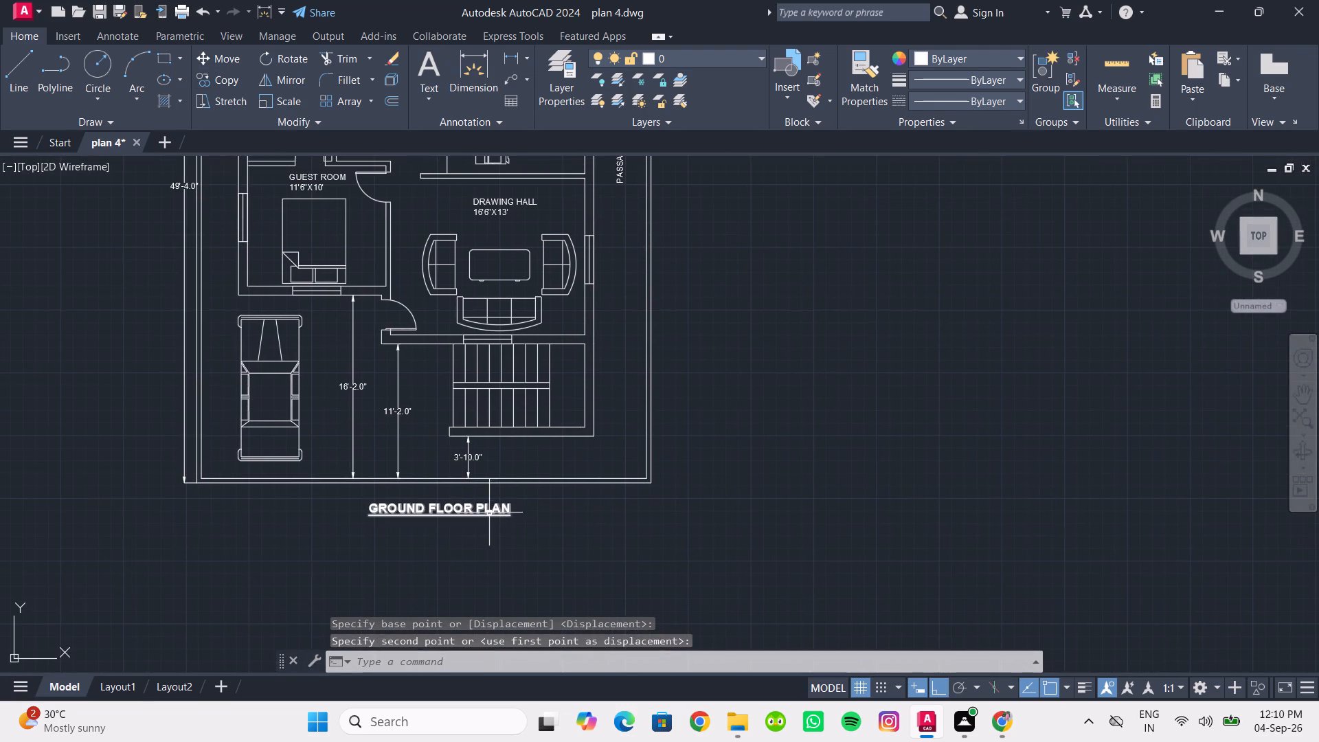
# Copy the GROUND FLOOR PLAN title about 54' straight up, placing it just above the plan's top dimensions.
pyautogui.click(478, 513)
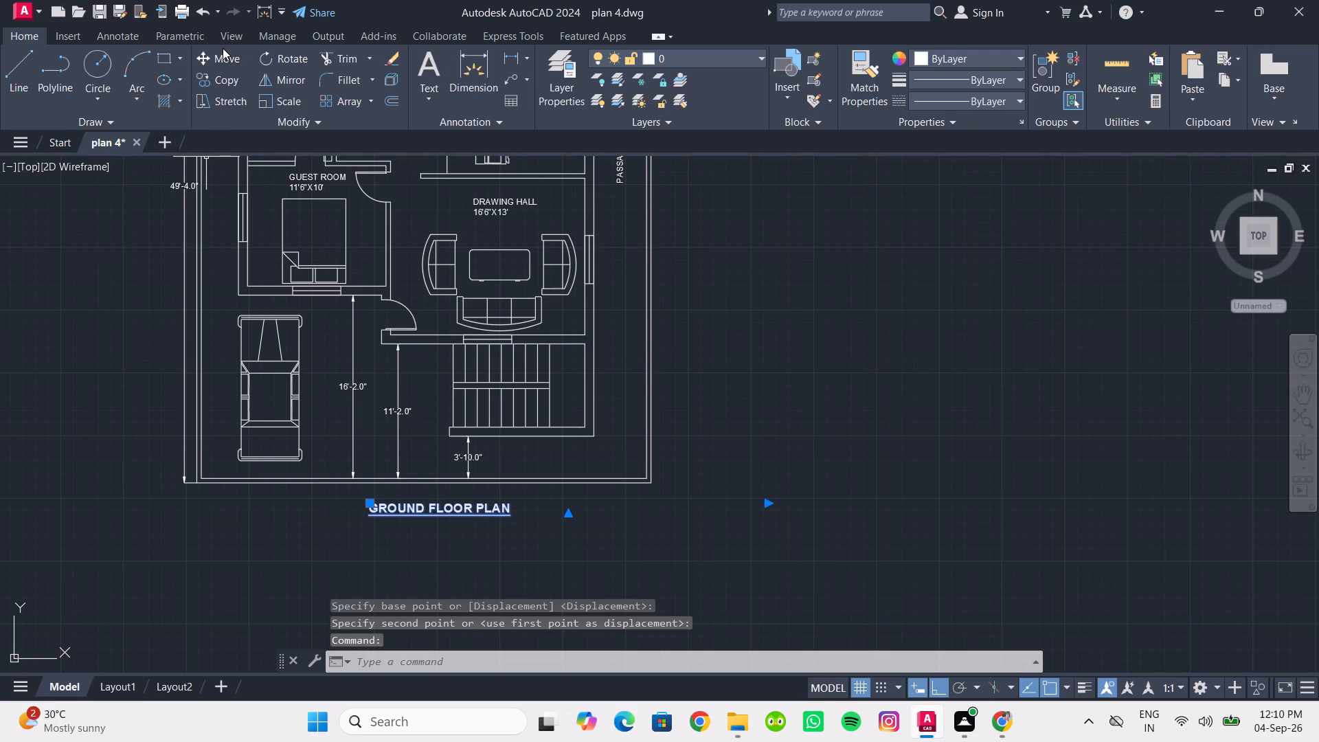
pyautogui.click(223, 77)
pyautogui.moveTo(407, 514); pyautogui.dragTo(405, 504)
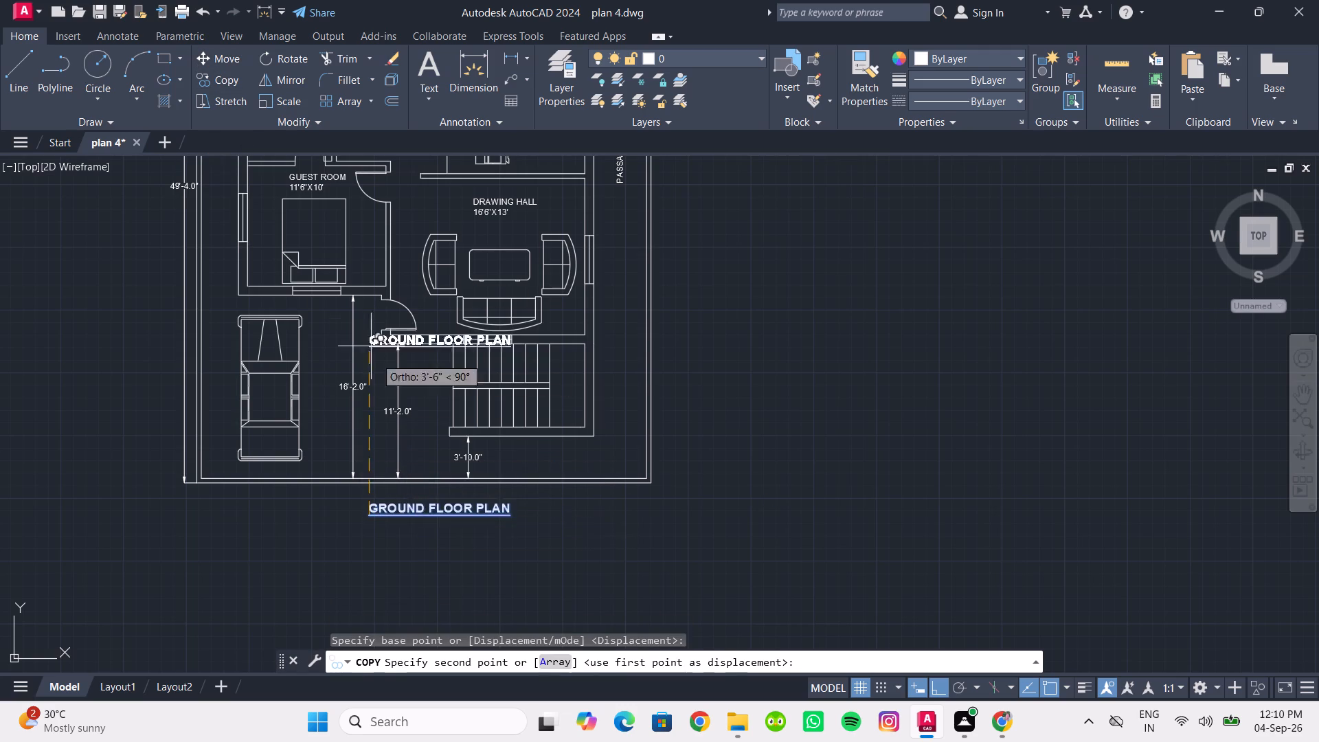
pyautogui.scroll(-2, 354, 282)
pyautogui.moveTo(354, 282); pyautogui.dragTo(392, 511, button='middle')
pyautogui.scroll(3, 385, 365)
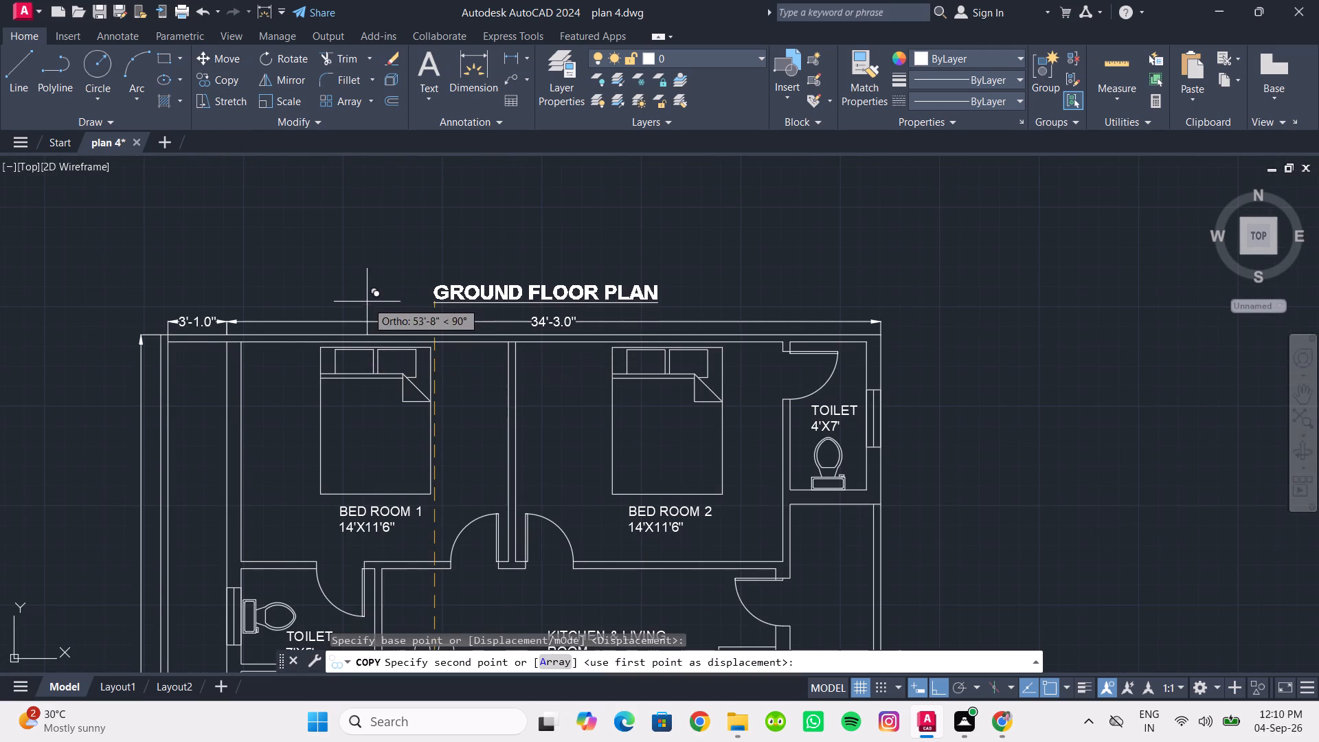
pyautogui.click(420, 299)
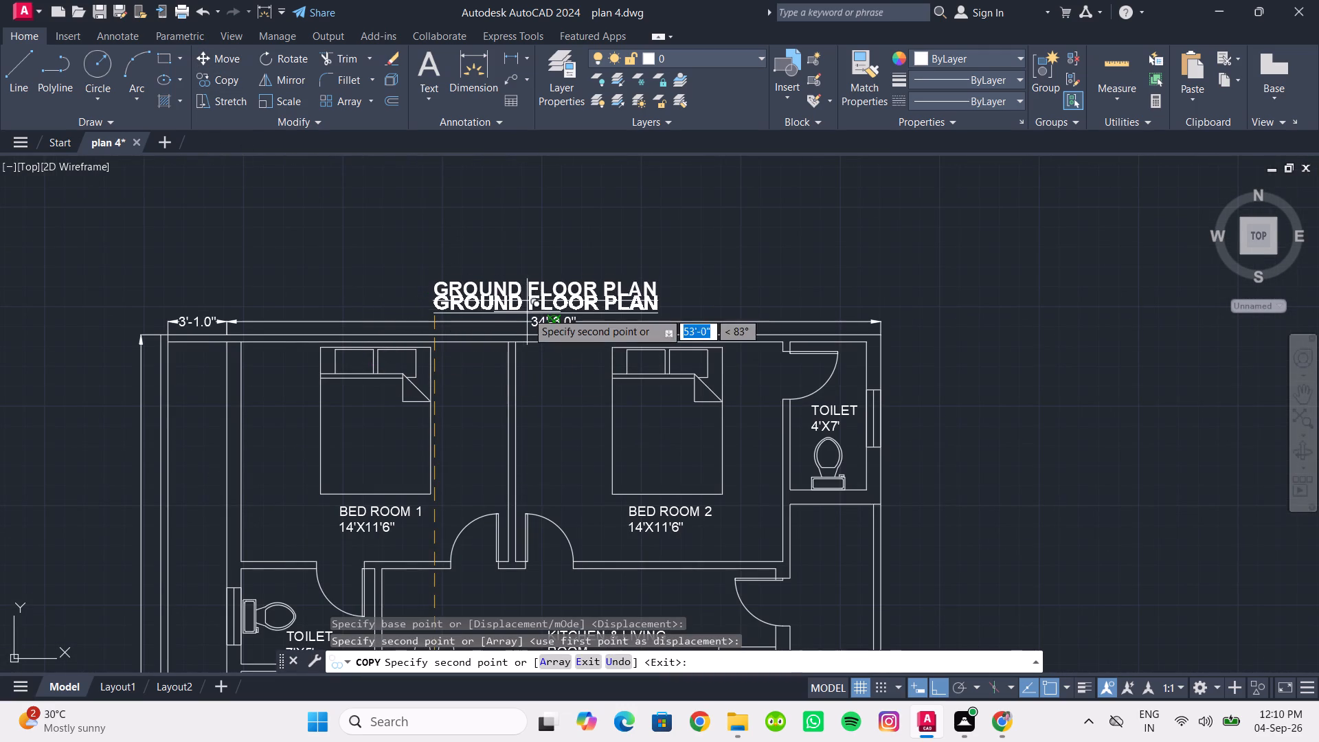
pyautogui.press('Escape')
pyautogui.press('Escape')
# Replace the text of the copied title above the plan with 38X50 (1900 SQ FT).
pyautogui.doubleClick(567, 300)
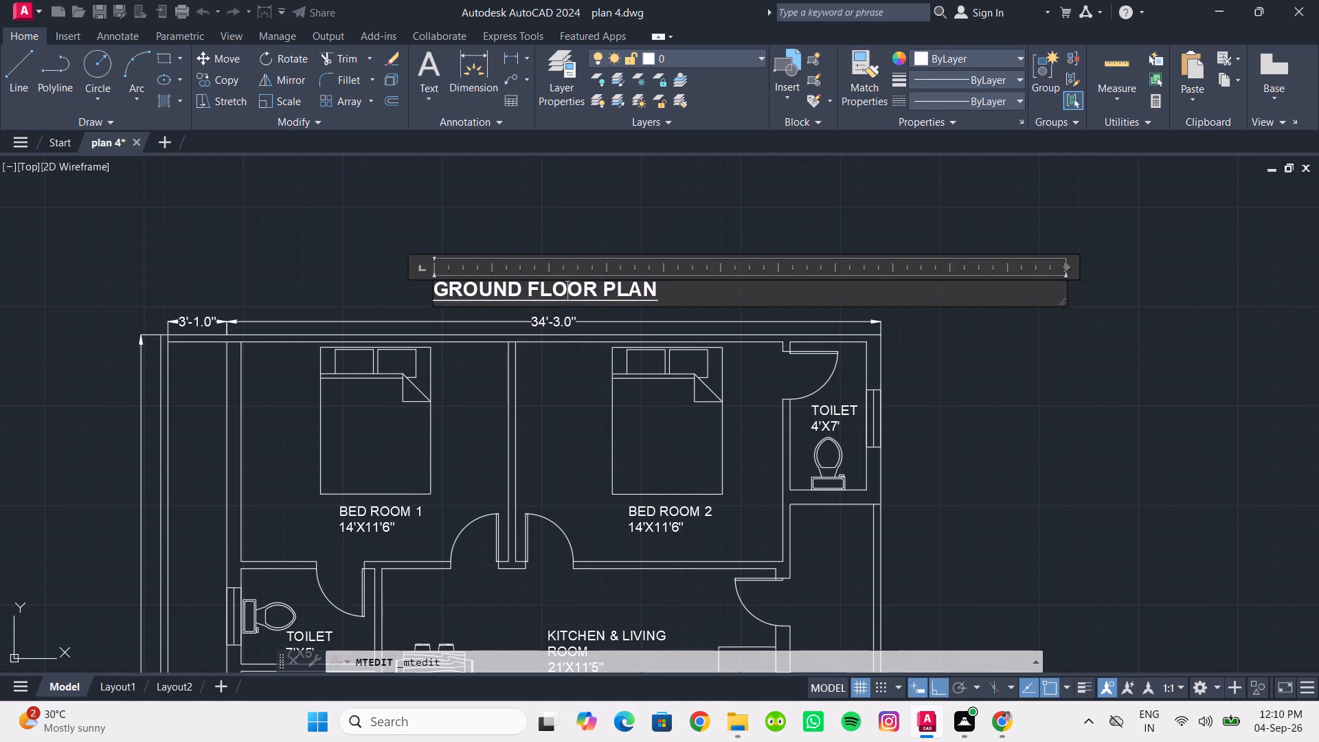
pyautogui.moveTo(674, 286); pyautogui.dragTo(421, 288)
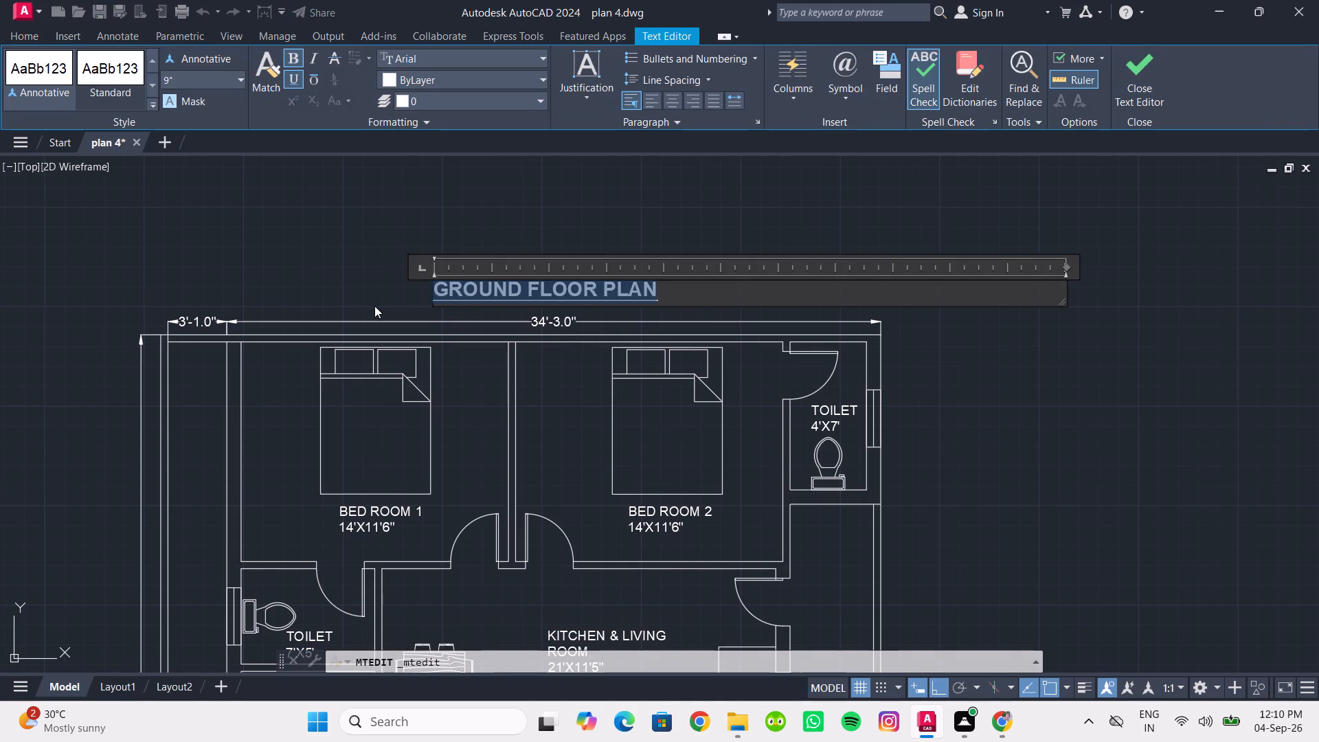
pyautogui.write('38')
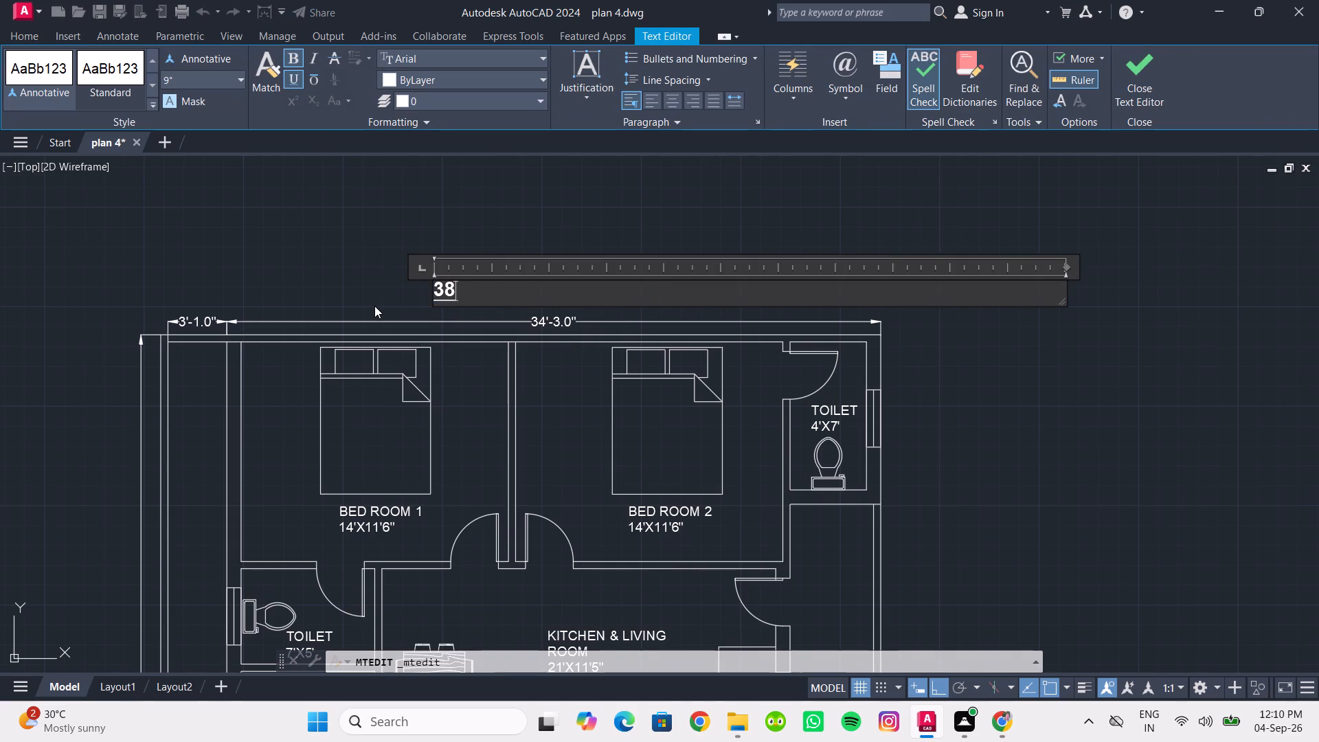
pyautogui.press('*')
pyautogui.press('BackSpace')
pyautogui.write('X50')
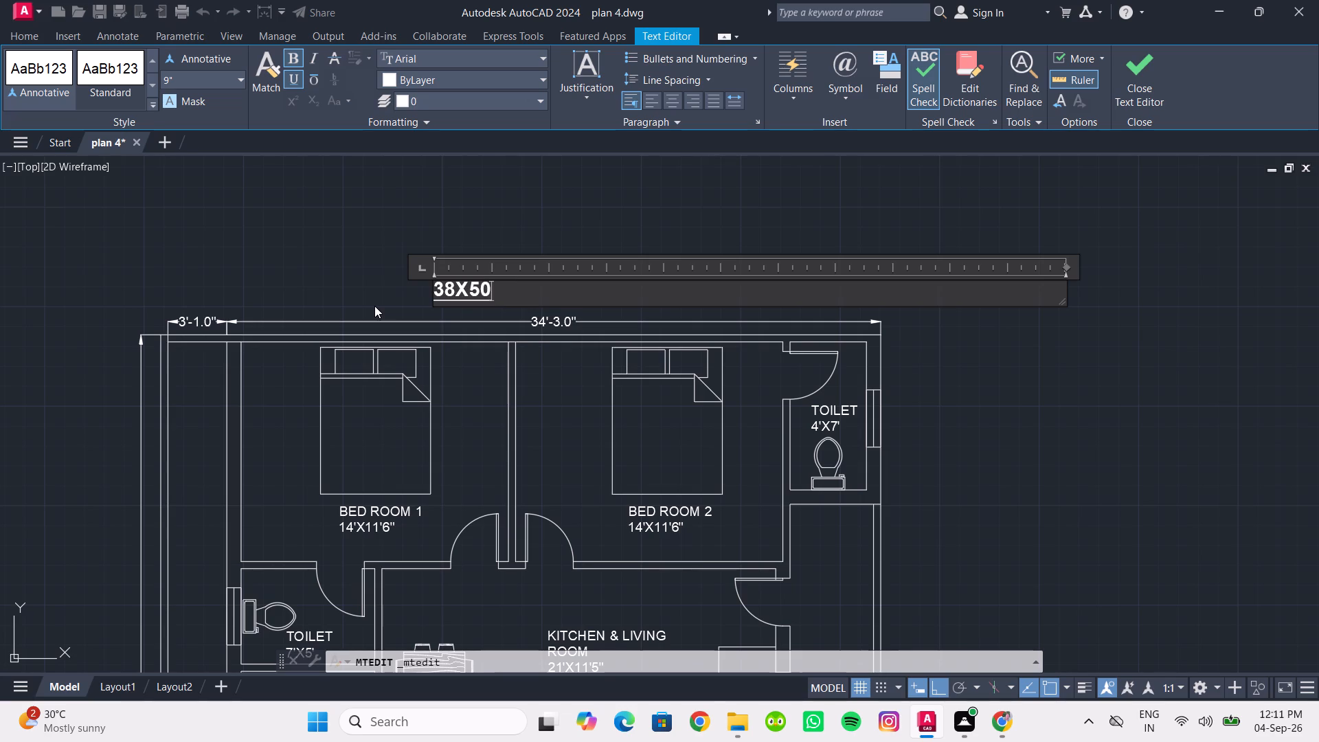
pyautogui.press('space')
pyautogui.write('()')
pyautogui.press('Right')
pyautogui.press('Left')
pyautogui.write('1900')
pyautogui.press('space')
pyautogui.write('SQ FT')
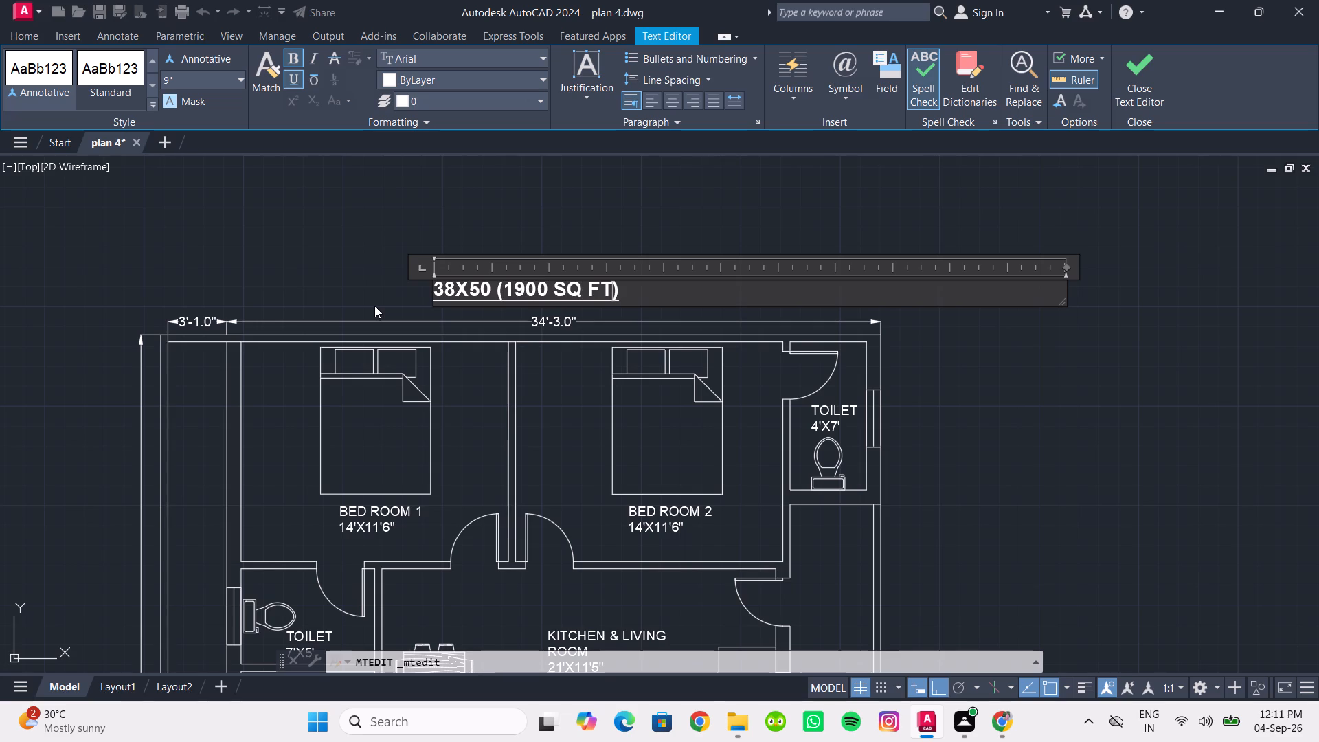
# Extend the top title after the closing parenthesis with HOUSE PLAN- WEST FACE.
pyautogui.press('Right')
pyautogui.press('Right')
pyautogui.press('space')
pyautogui.write('HOUSE PLAN')
pyautogui.press('space')
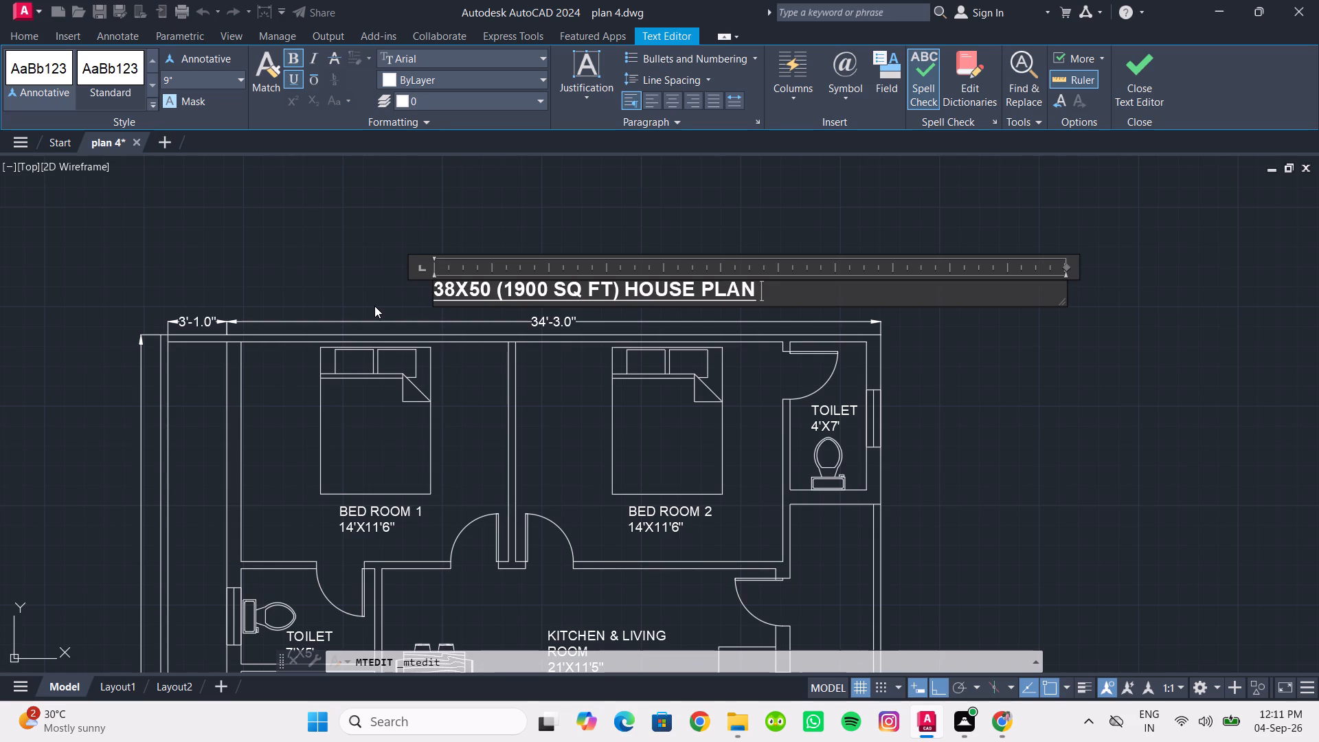
pyautogui.press('BackSpace')
pyautogui.write('-')
pyautogui.press('space')
pyautogui.write('WESRT')
pyautogui.press('space')
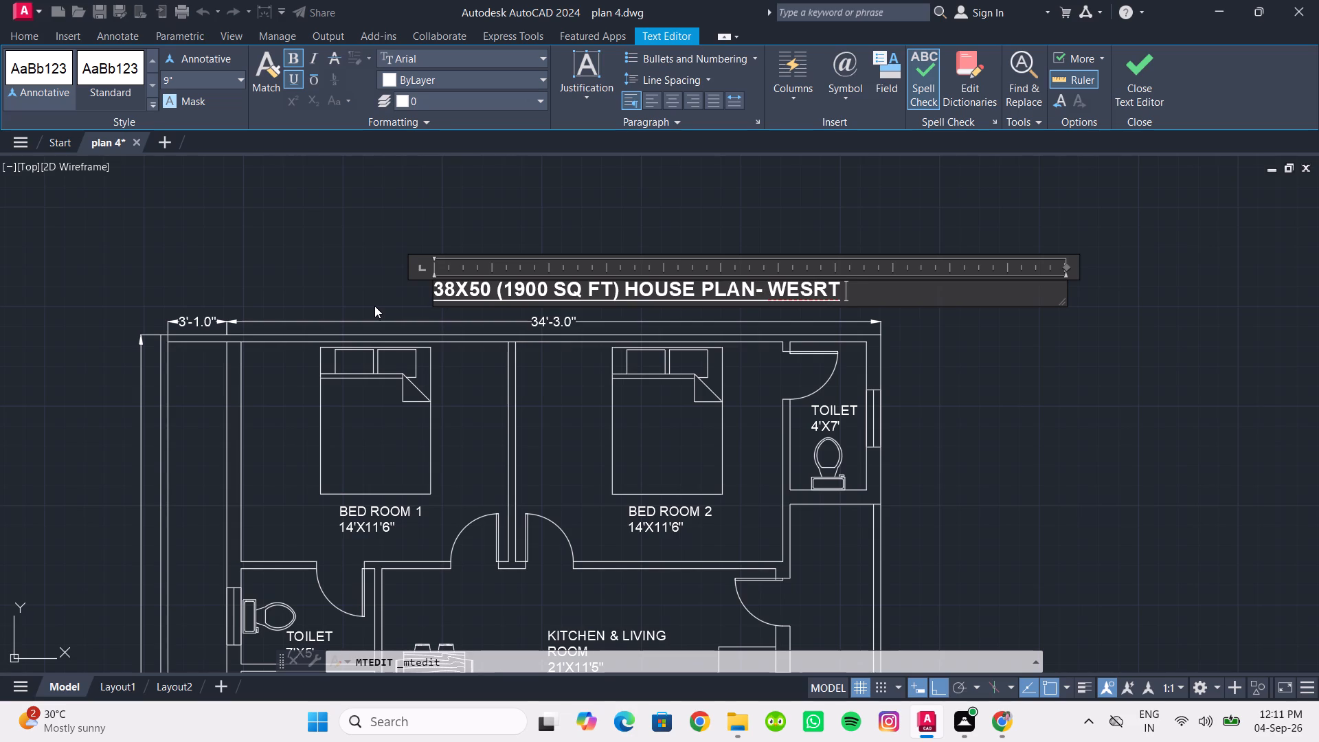
pyautogui.press('BackSpace')
pyautogui.press('BackSpace')
pyautogui.press('BackSpace')
pyautogui.write('T FACE')
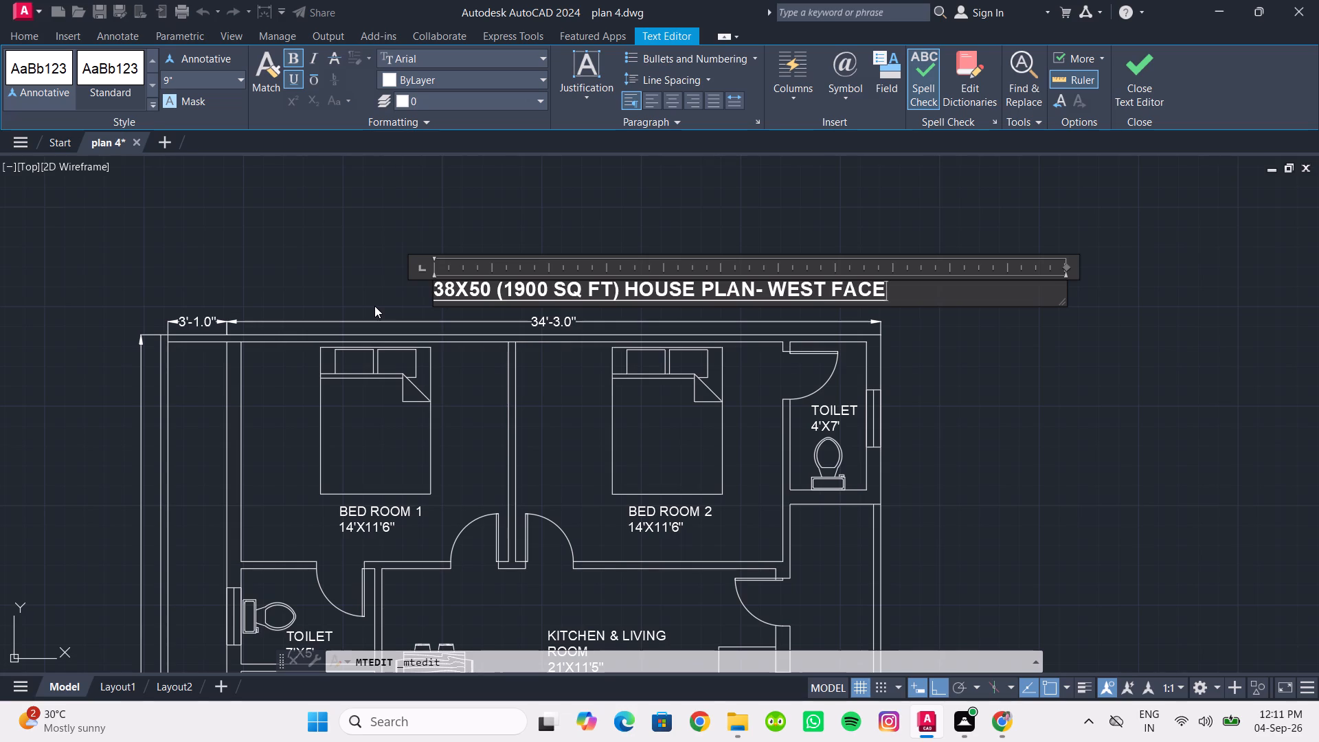
# Append the plan code to the top title so it ends with WEST FACE- FP1317, and finish editing.
pyautogui.write('-')
pyautogui.press('space')
pyautogui.press('BackSpace')
pyautogui.press('f')
pyautogui.press('BackSpace')
pyautogui.press('space')
pyautogui.write('FP')
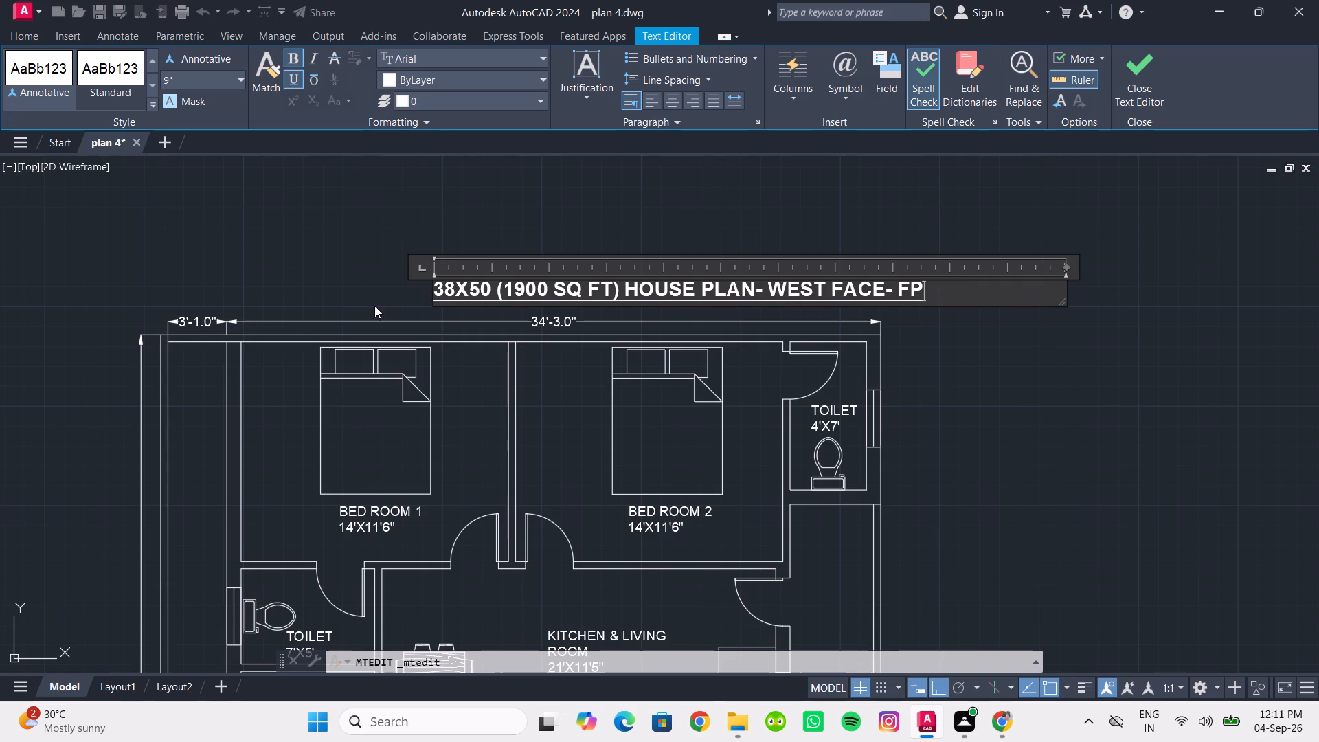
pyautogui.write('1317')
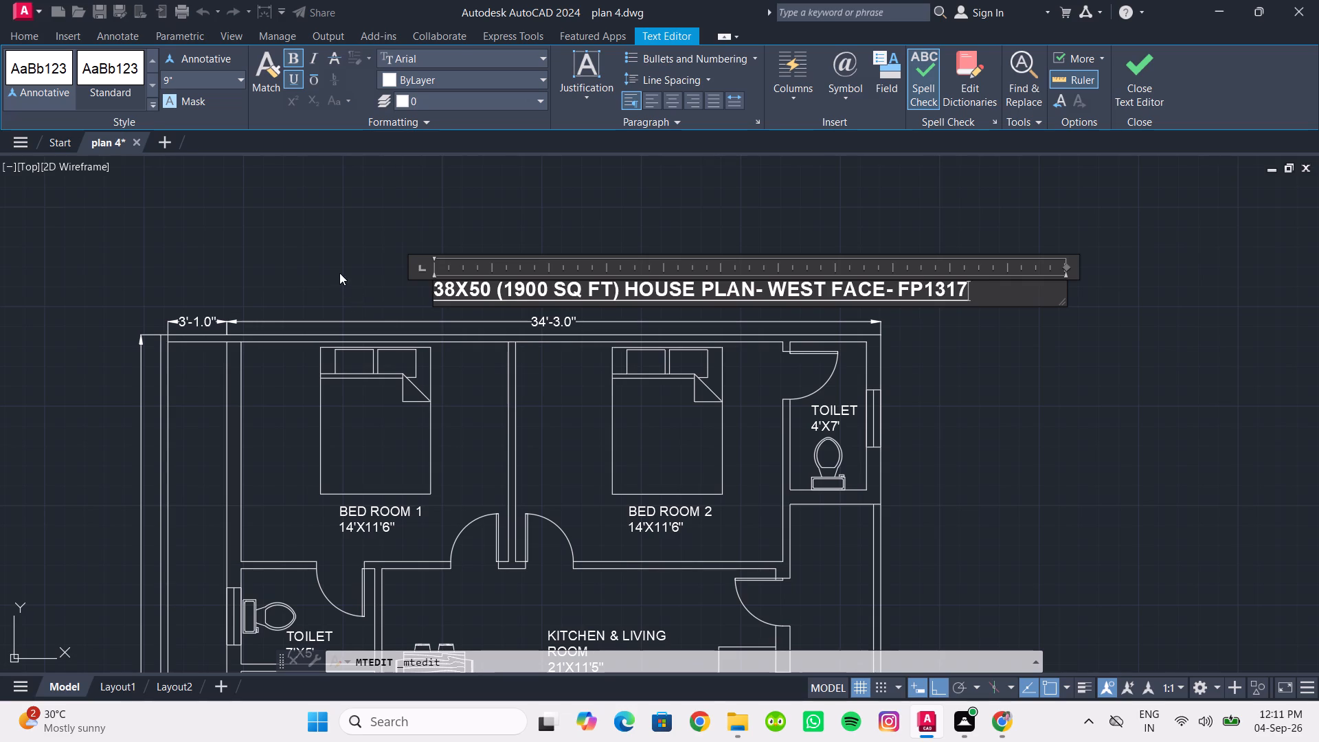
pyautogui.click(339, 273)
# Move the top title horizontally about 10' to the left so it is centred above the plan.
pyautogui.click(531, 299)
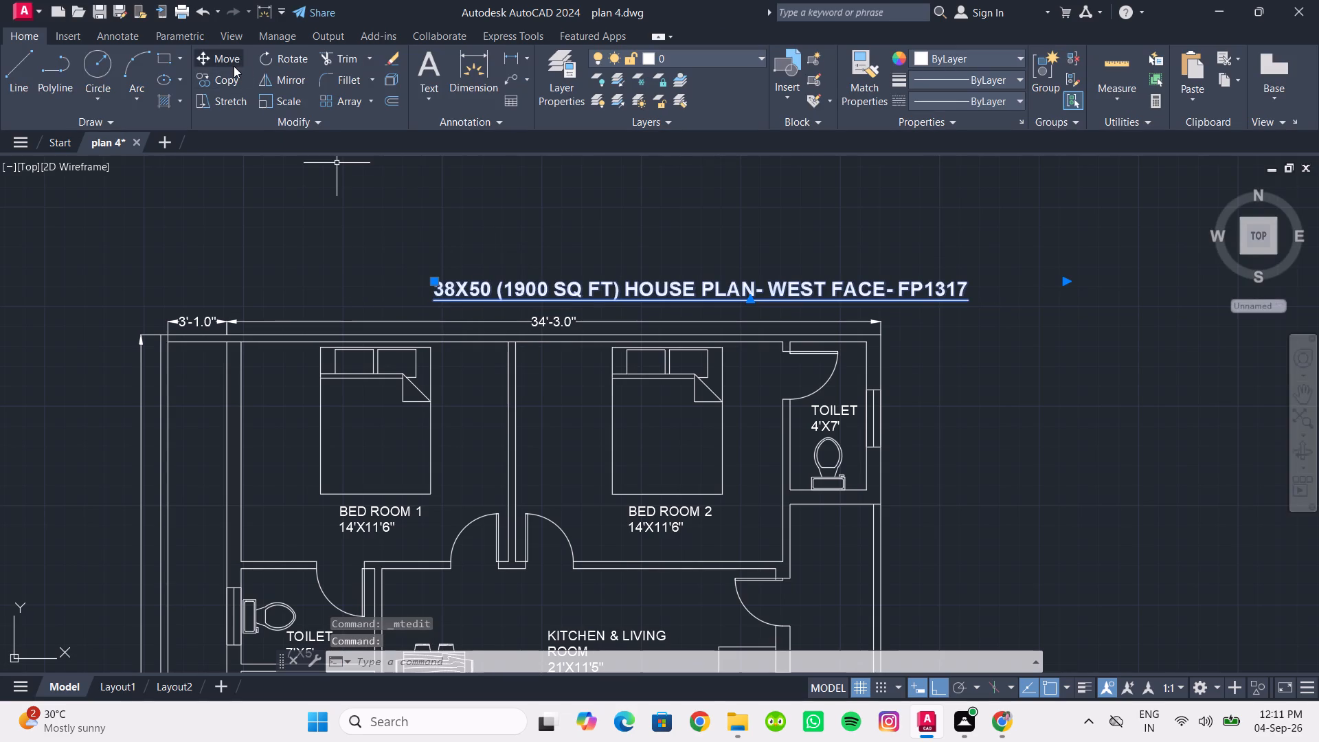
pyautogui.click(232, 65)
pyautogui.moveTo(401, 250); pyautogui.dragTo(385, 248)
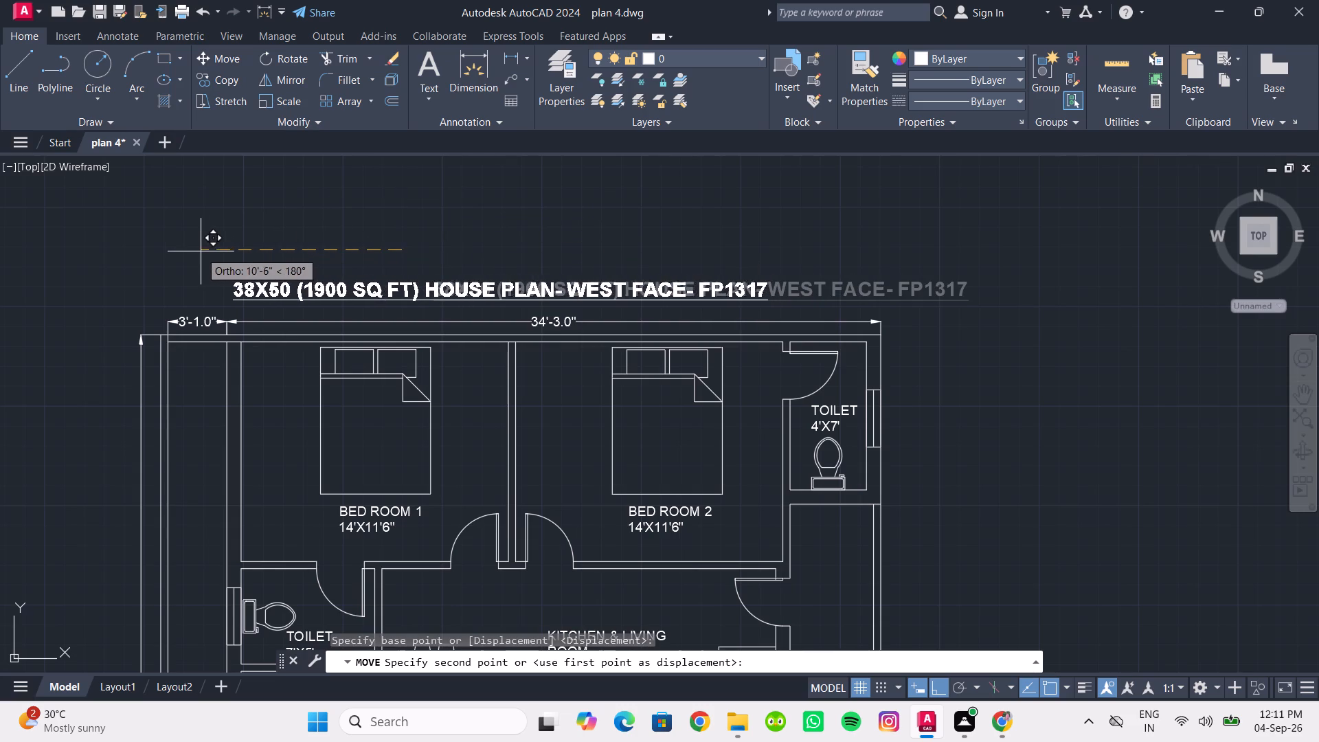
pyautogui.click(216, 251)
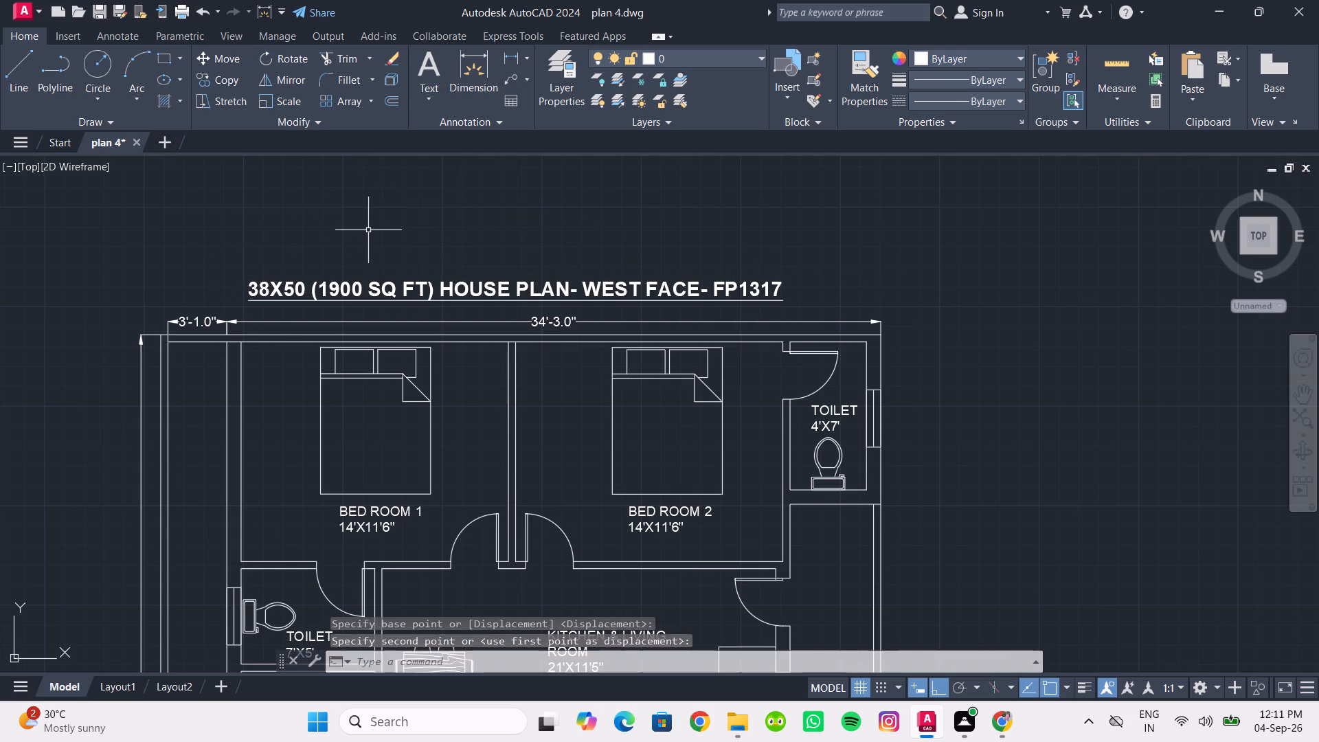
pyautogui.scroll(-1, 503, 260)
pyautogui.moveTo(552, 357); pyautogui.dragTo(562, 285, button='middle')
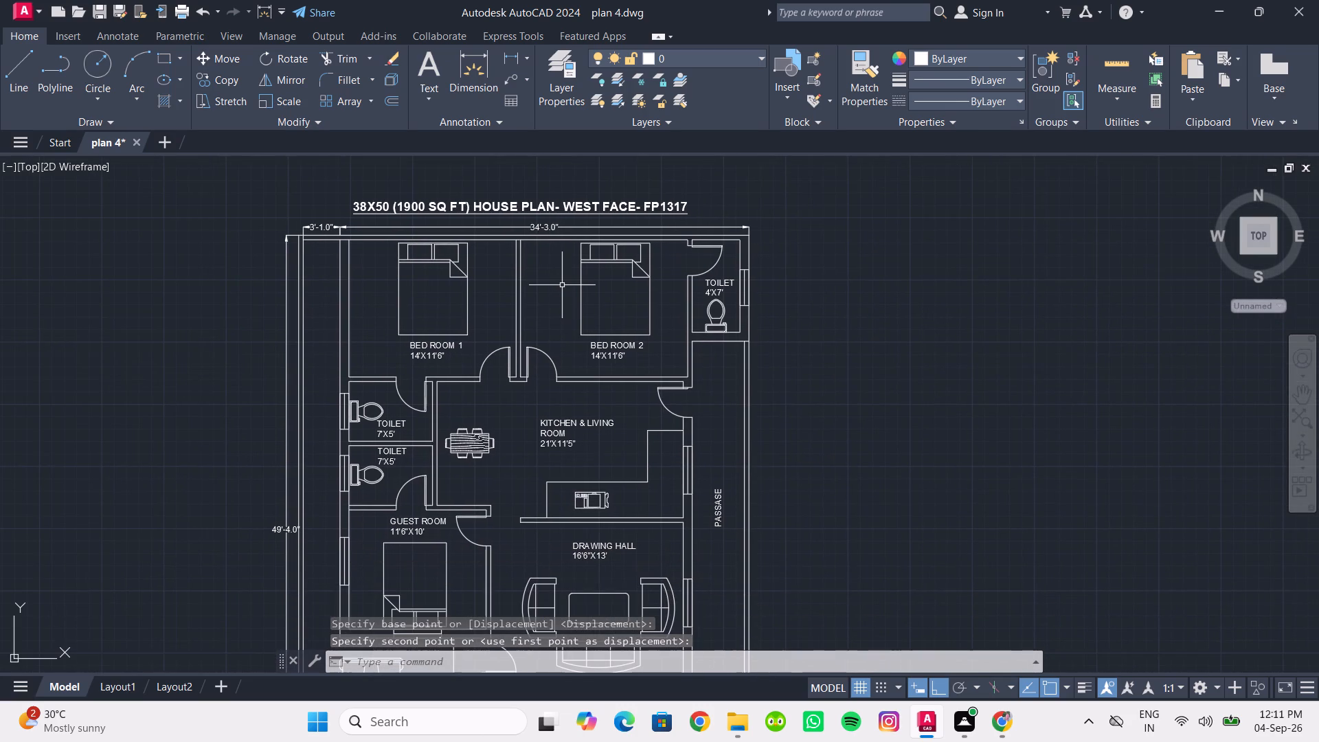
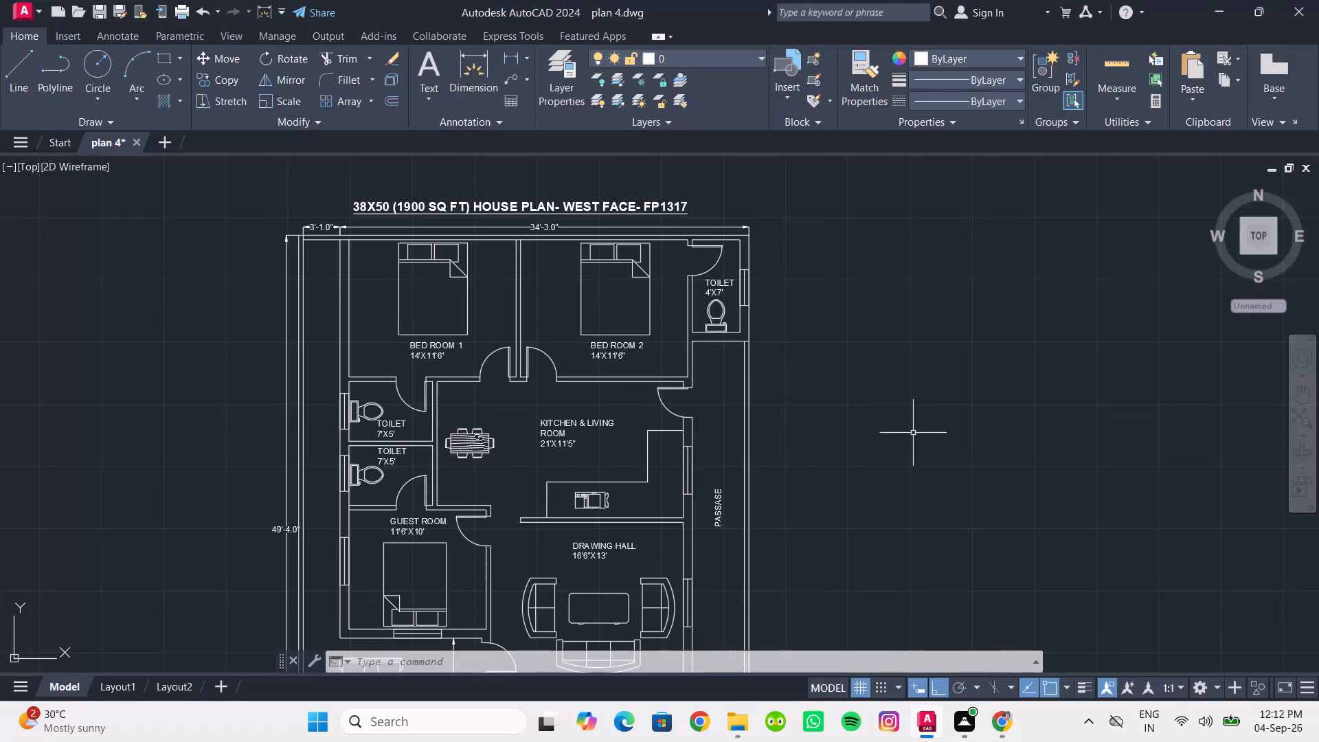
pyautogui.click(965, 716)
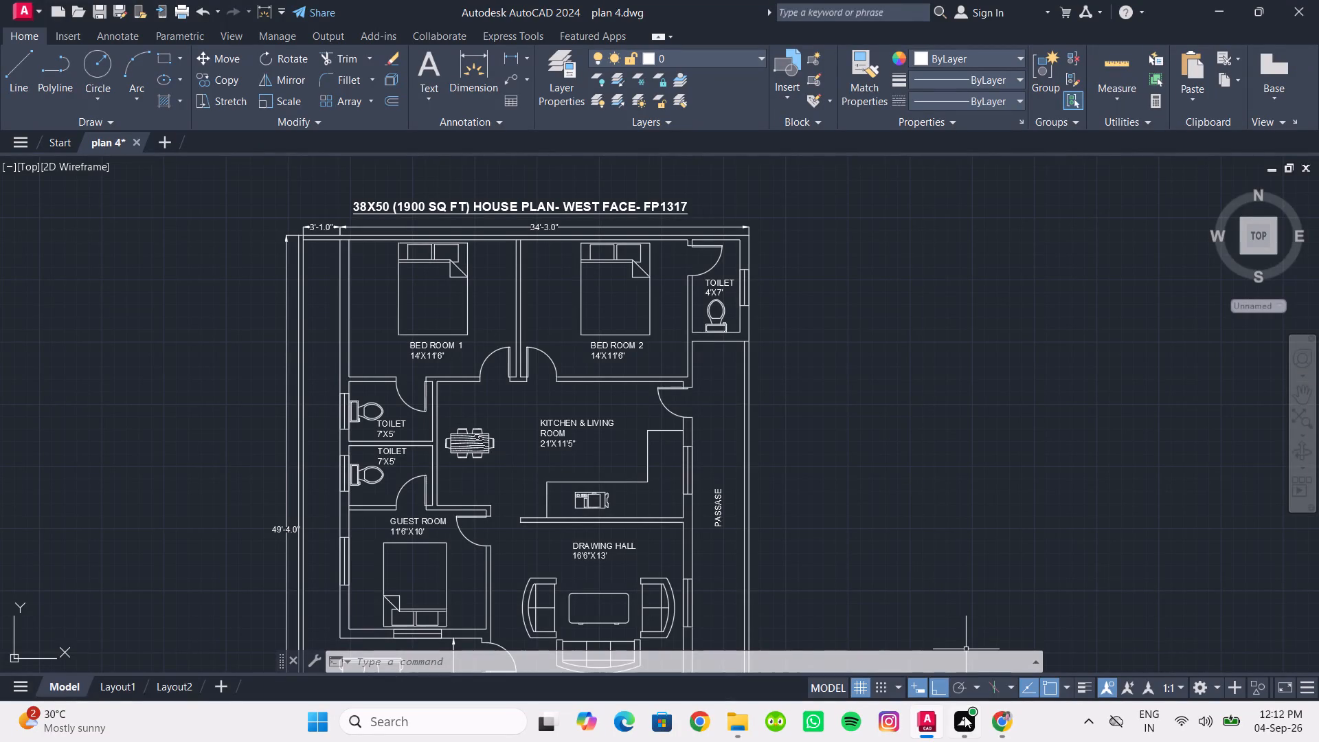
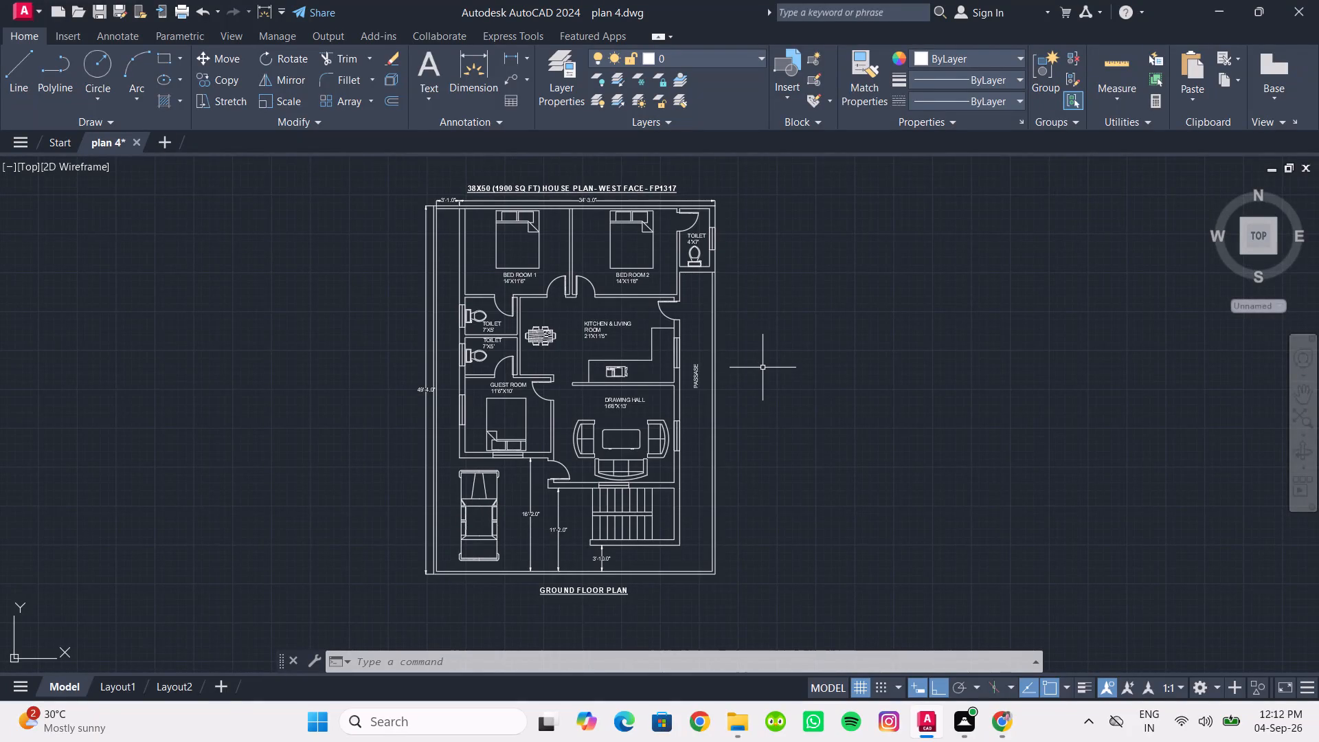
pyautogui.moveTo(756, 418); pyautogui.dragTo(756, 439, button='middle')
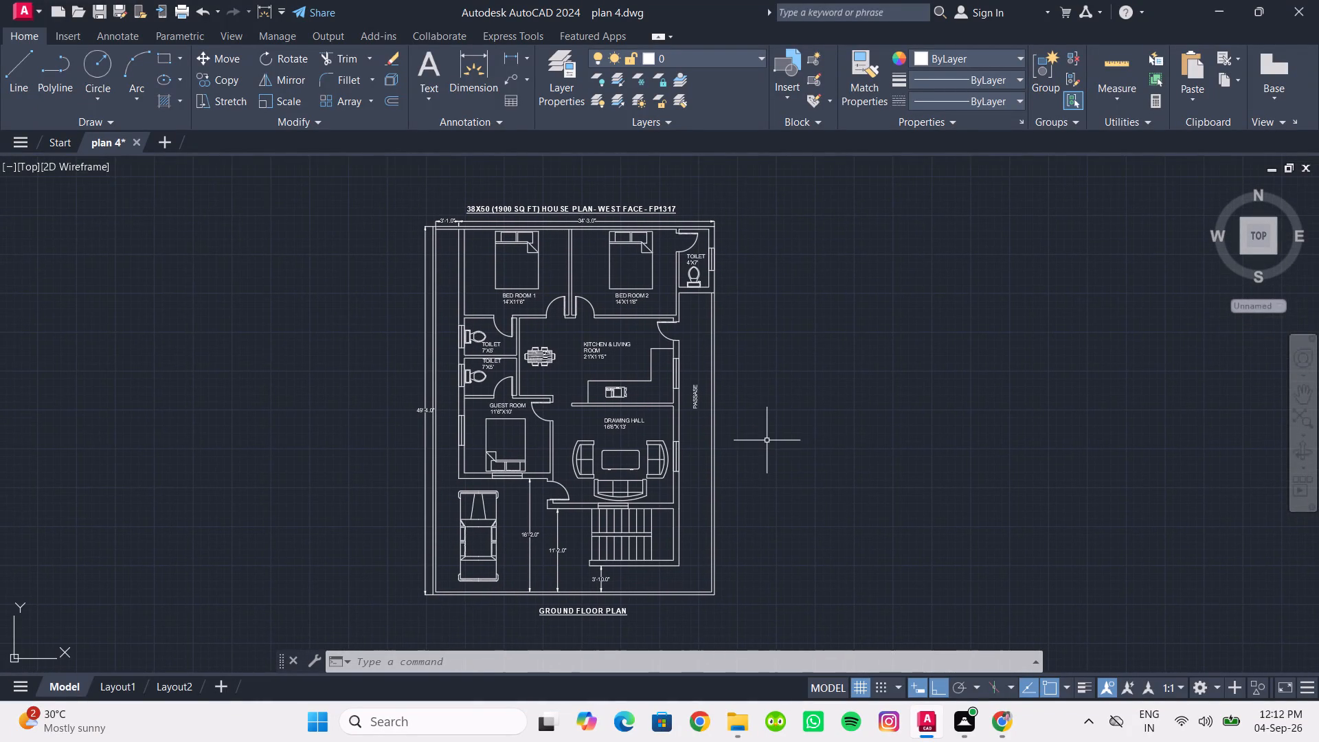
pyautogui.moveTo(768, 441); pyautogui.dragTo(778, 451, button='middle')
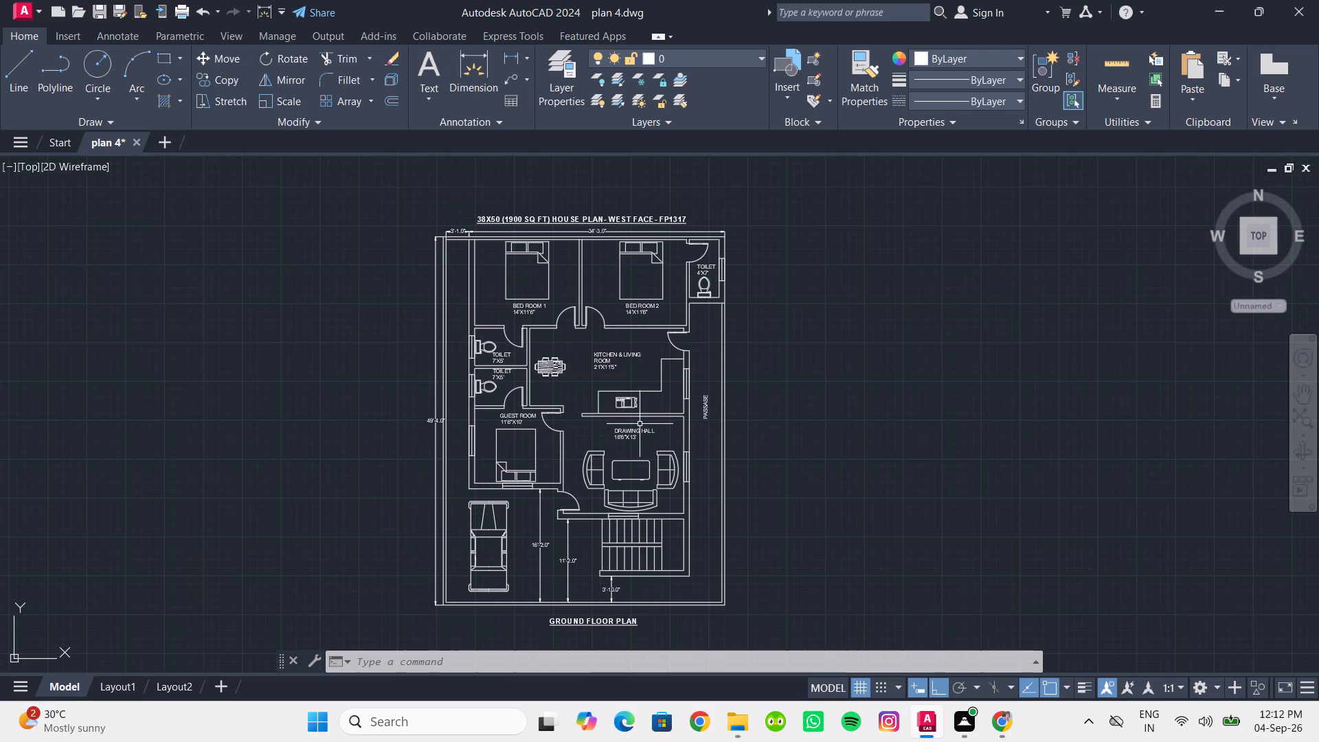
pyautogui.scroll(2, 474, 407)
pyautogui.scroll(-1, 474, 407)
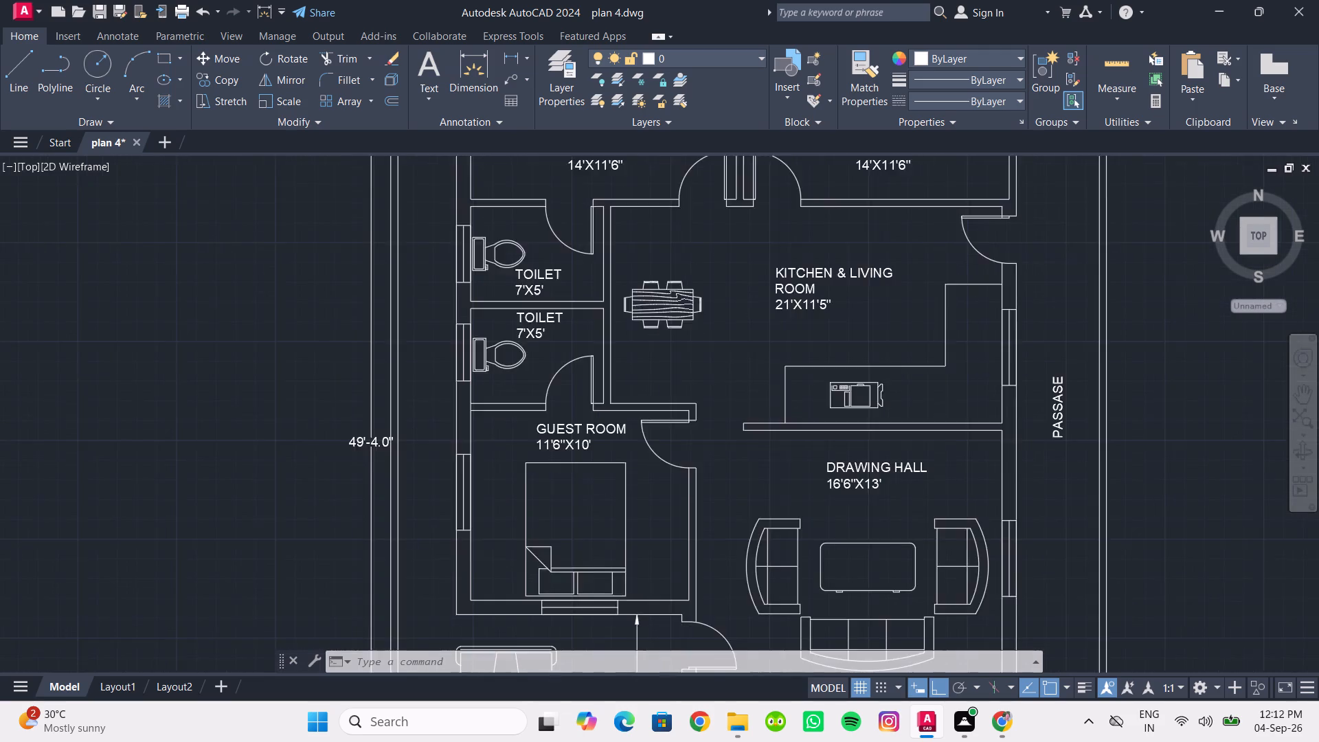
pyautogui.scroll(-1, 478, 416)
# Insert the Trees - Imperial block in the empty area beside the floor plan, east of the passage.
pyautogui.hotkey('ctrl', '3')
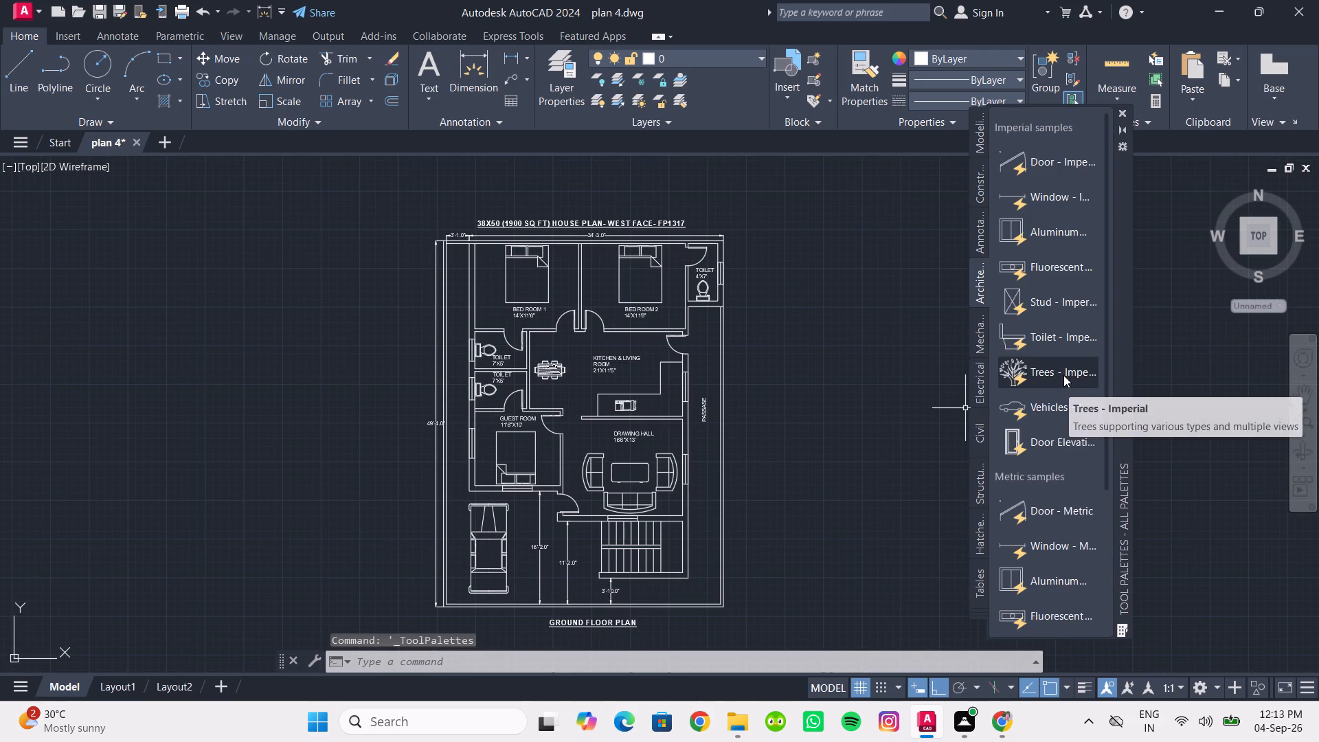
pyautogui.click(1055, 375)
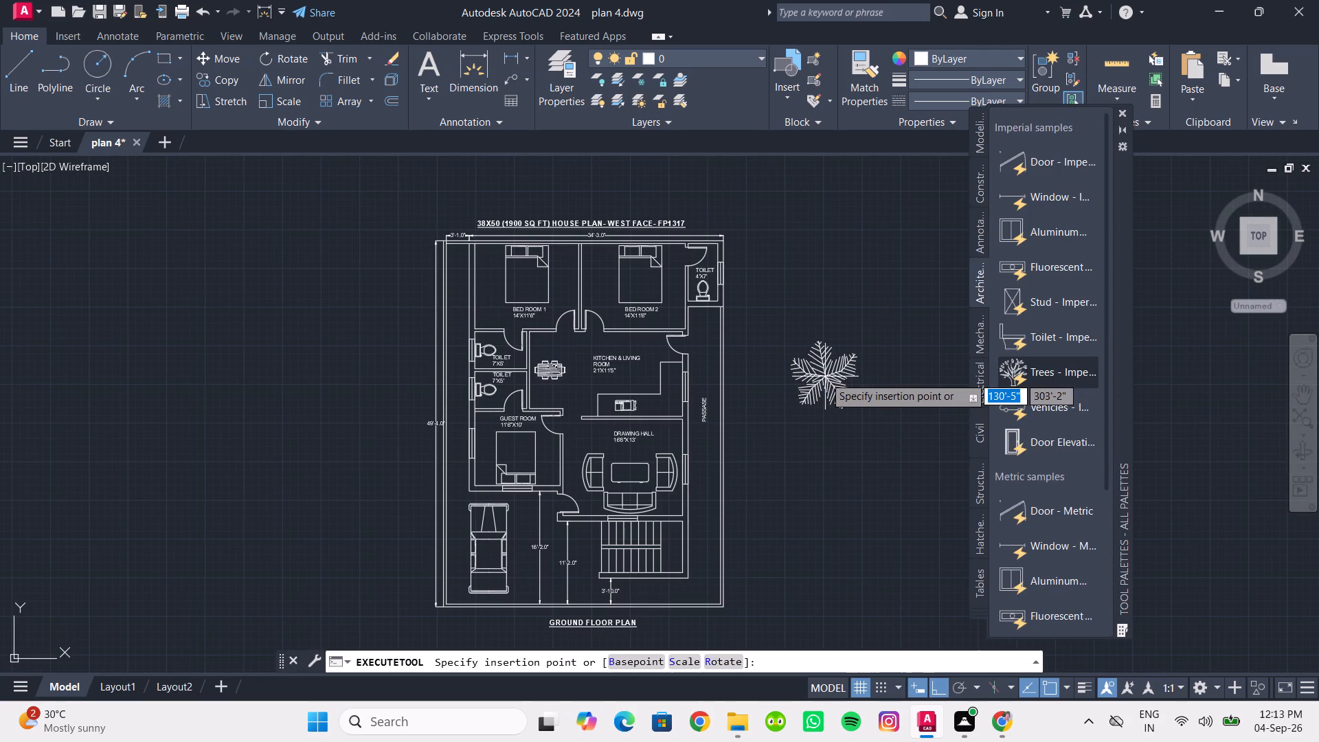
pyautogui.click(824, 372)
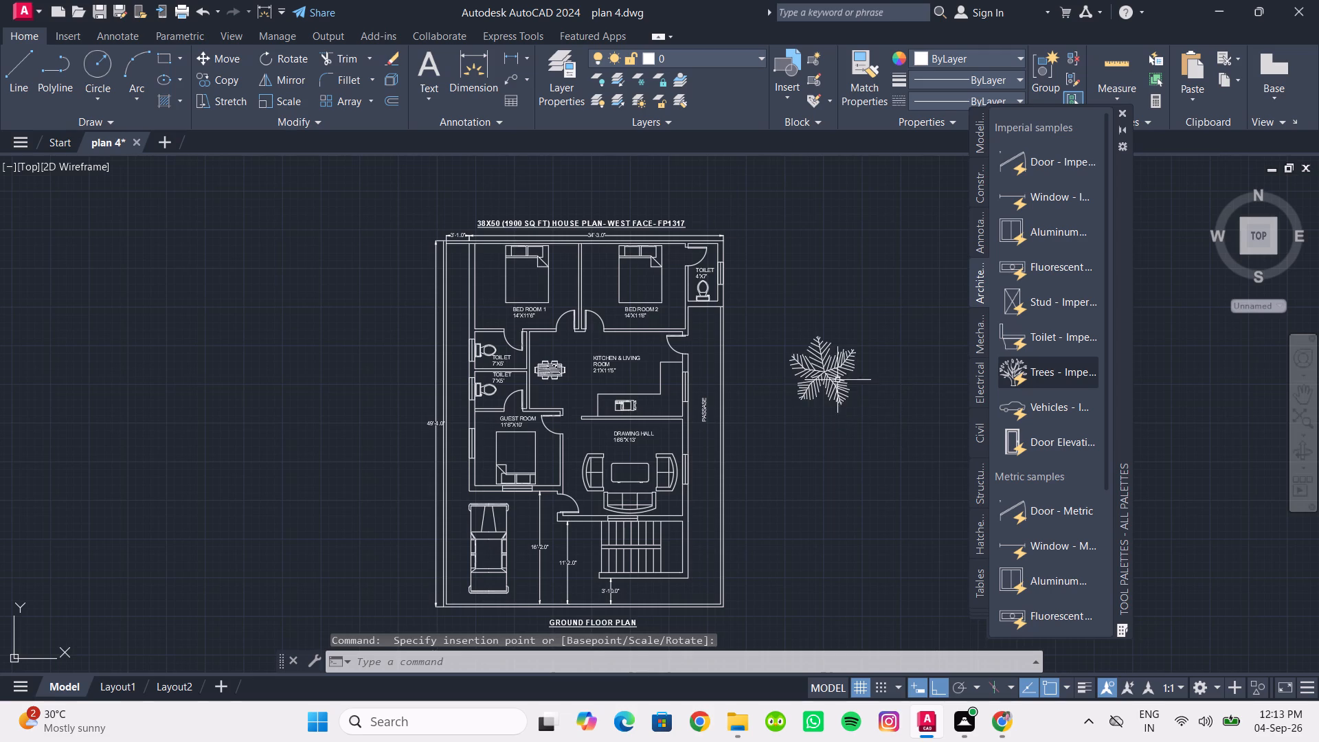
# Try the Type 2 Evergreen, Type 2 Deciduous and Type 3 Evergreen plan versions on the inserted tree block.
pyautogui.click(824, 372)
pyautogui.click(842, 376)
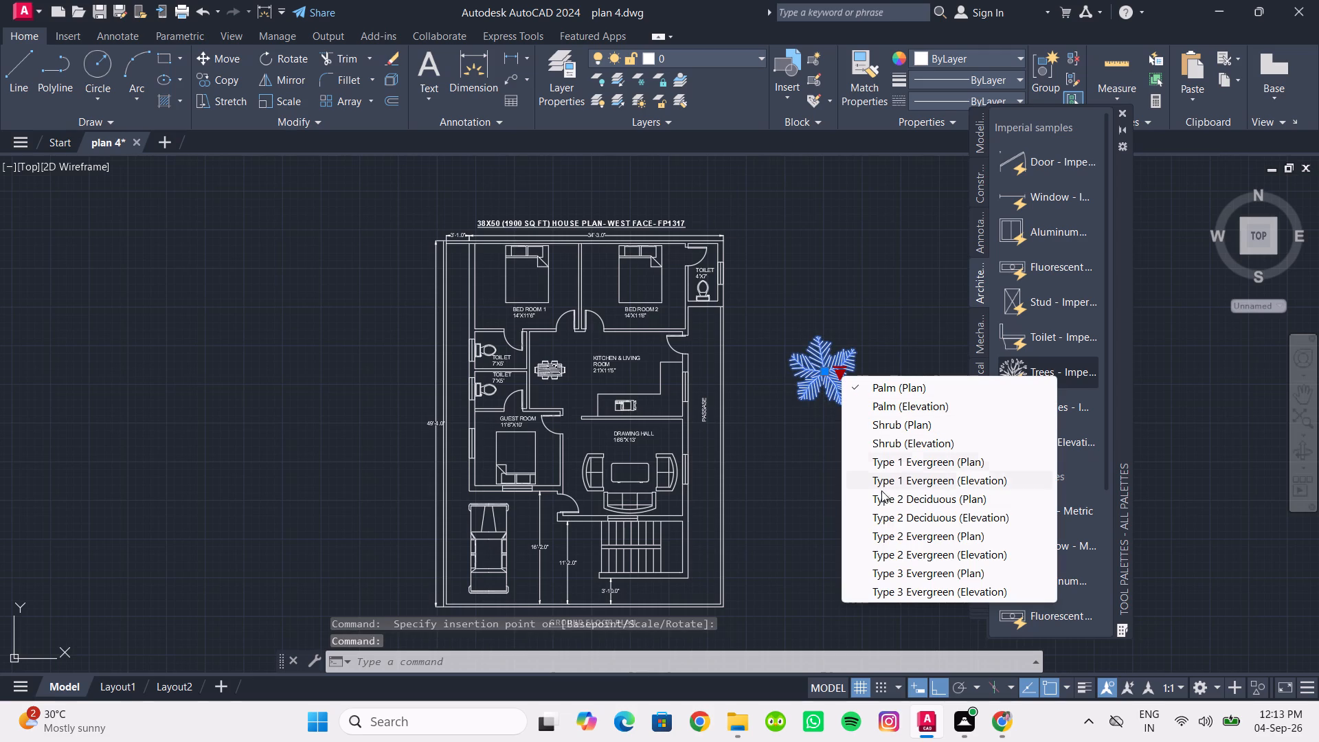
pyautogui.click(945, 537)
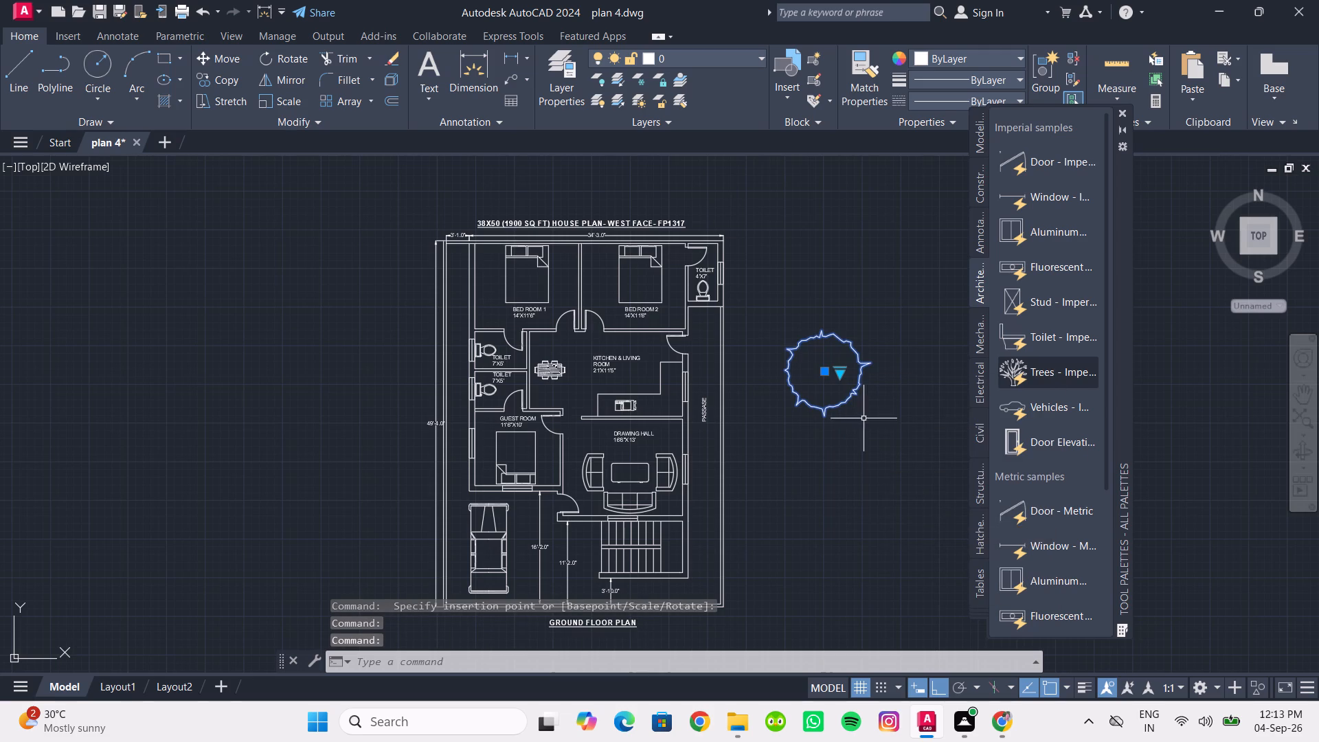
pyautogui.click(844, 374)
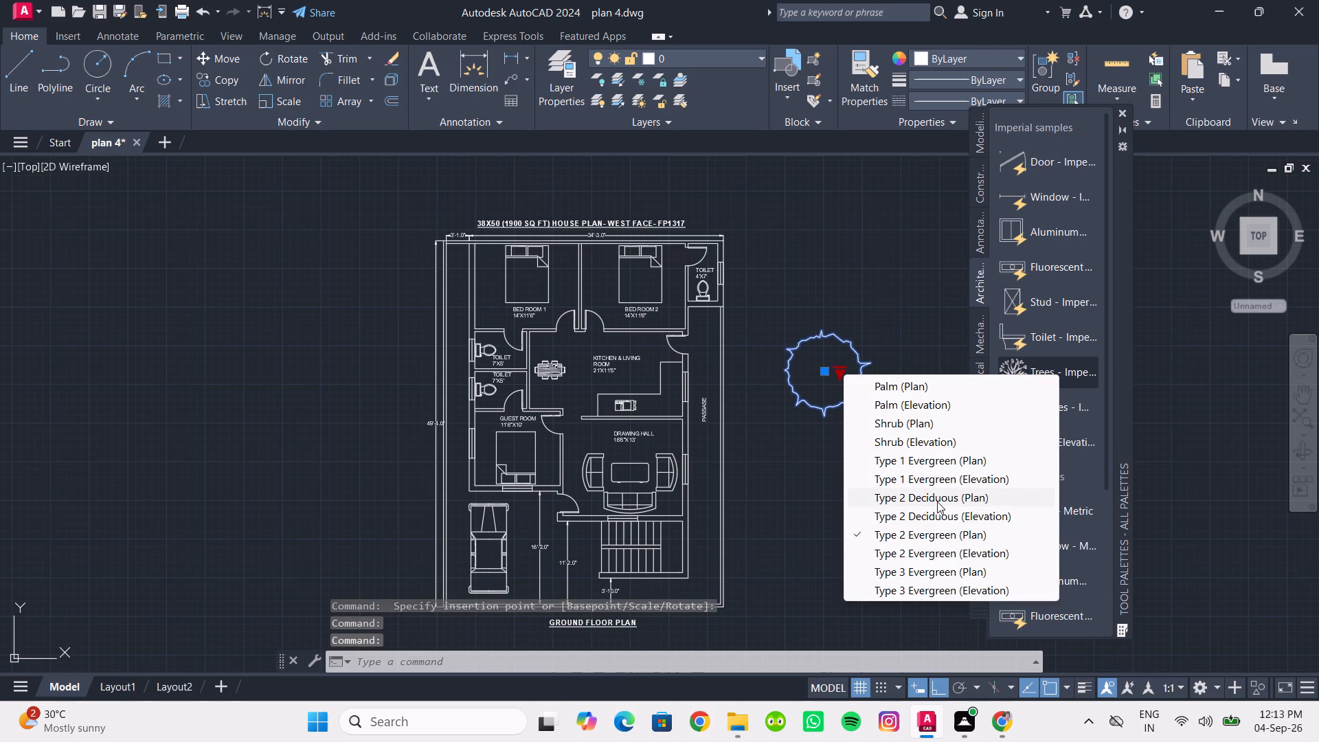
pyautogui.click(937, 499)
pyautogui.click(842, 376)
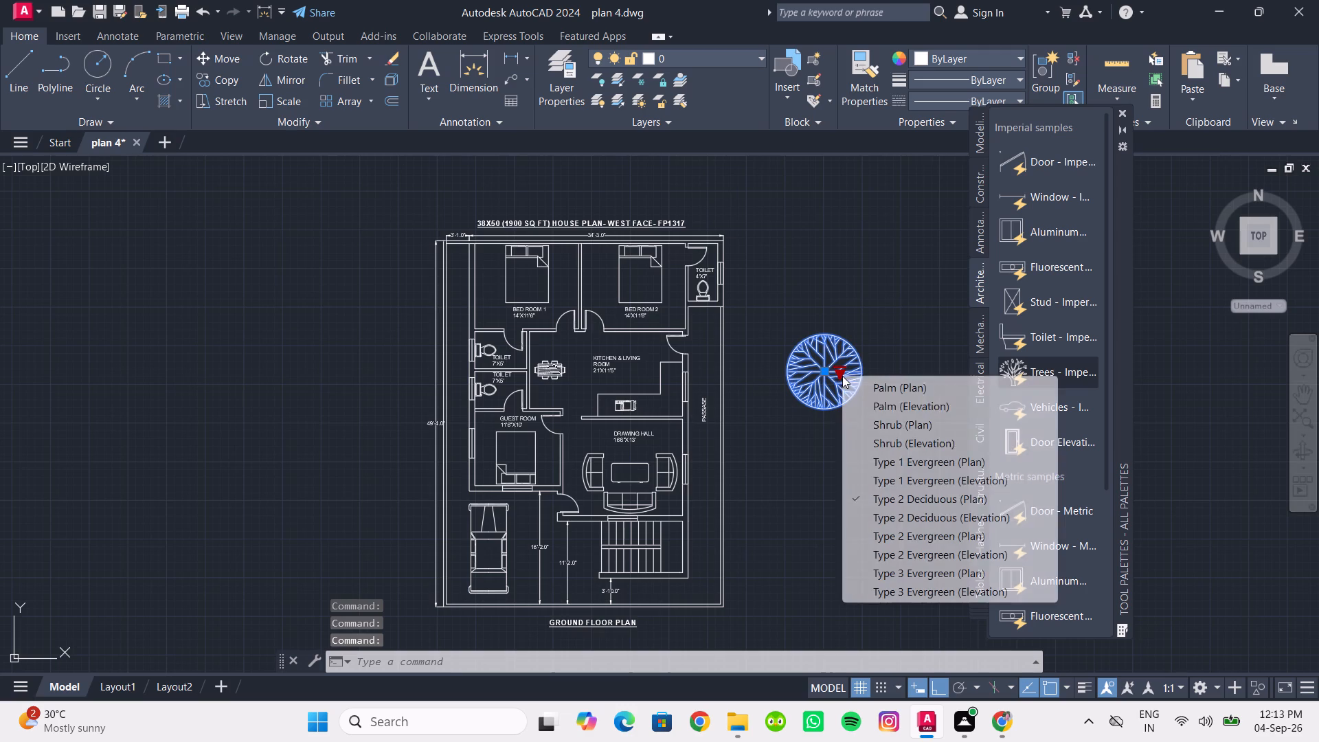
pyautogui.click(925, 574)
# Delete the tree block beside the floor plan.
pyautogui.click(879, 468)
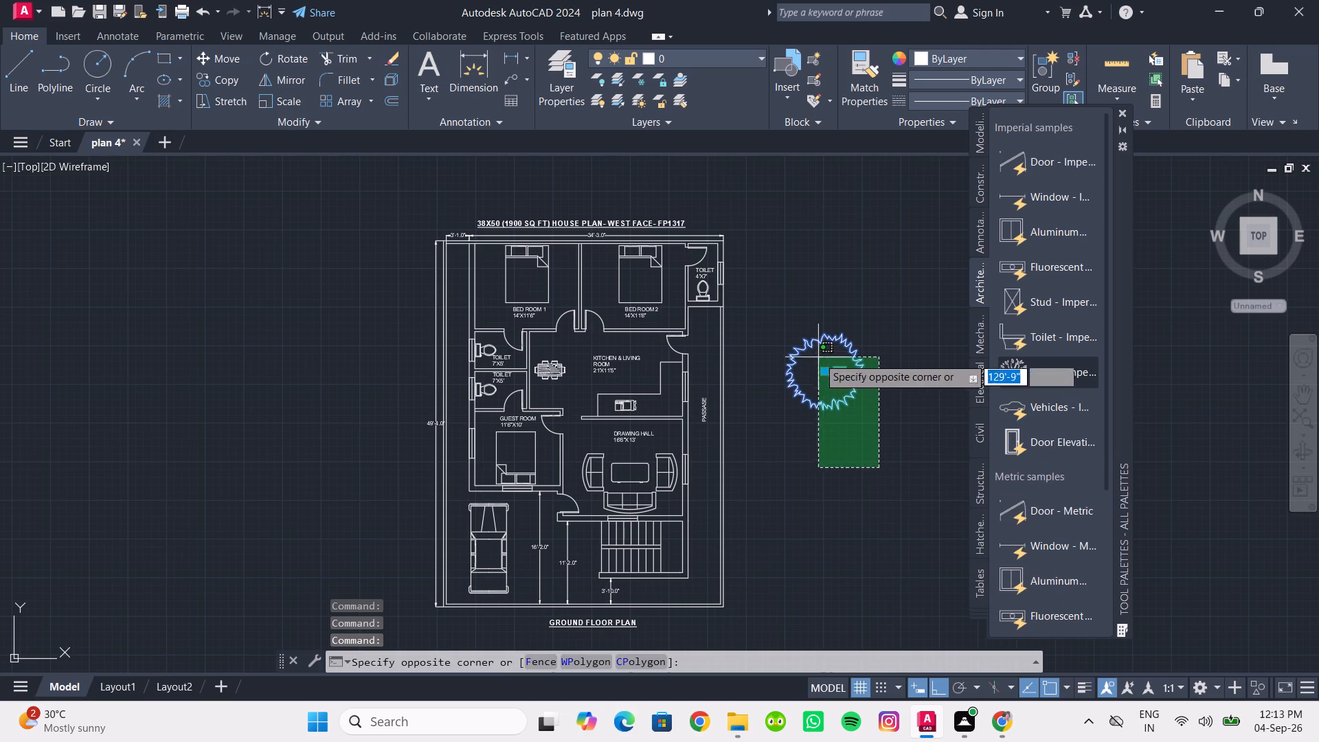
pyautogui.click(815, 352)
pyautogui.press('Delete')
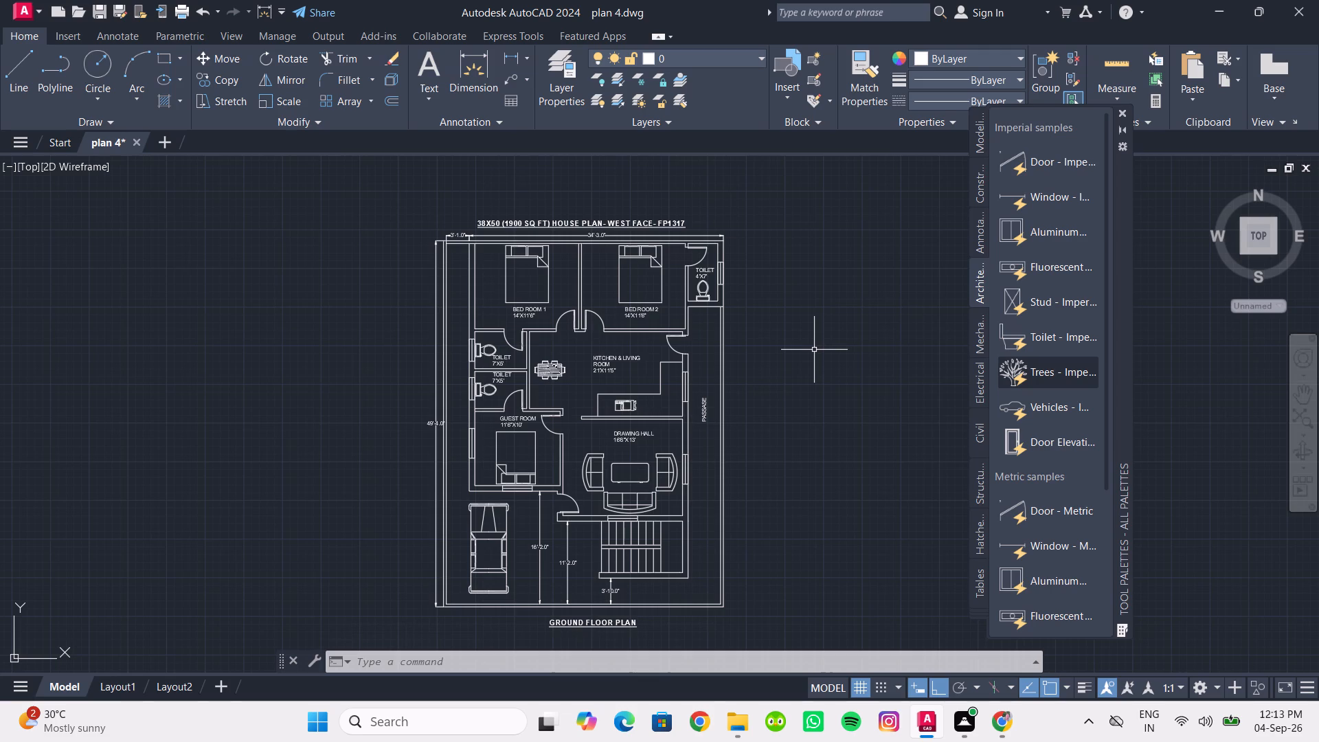
# Copy the vertical PASSASE label to the narrow strip outside the two 7'X5' toilets, across the house.
pyautogui.scroll(2, 695, 387)
pyautogui.scroll(1, 730, 445)
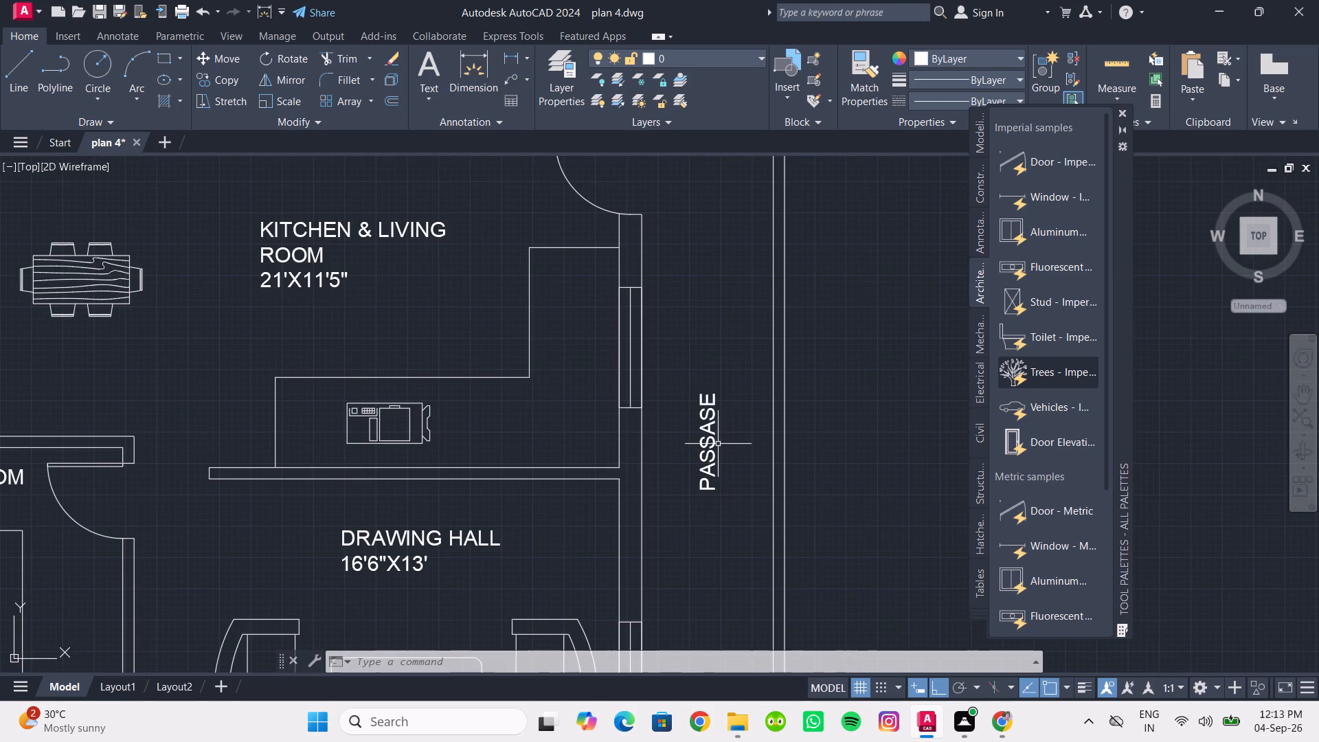
pyautogui.click(711, 436)
pyautogui.scroll(-3, 655, 341)
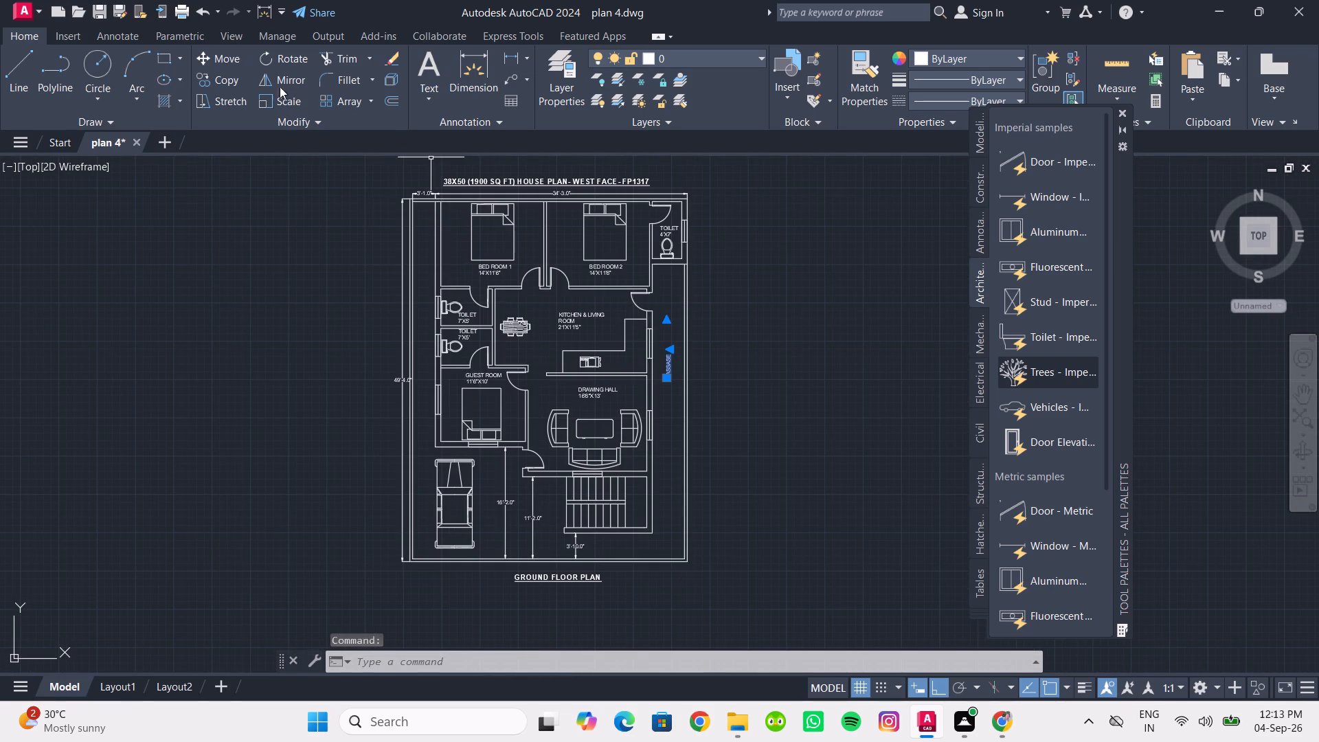
pyautogui.click(230, 81)
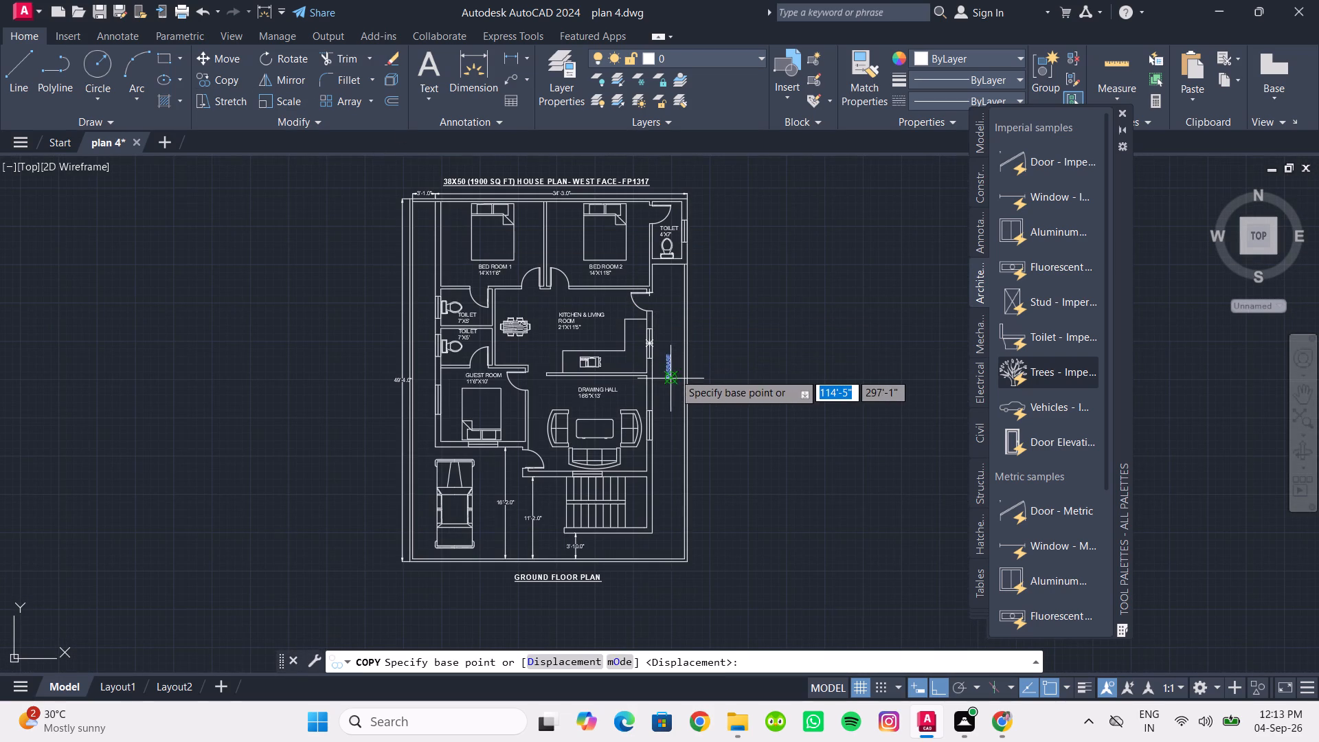
pyautogui.click(669, 378)
pyautogui.scroll(3, 411, 306)
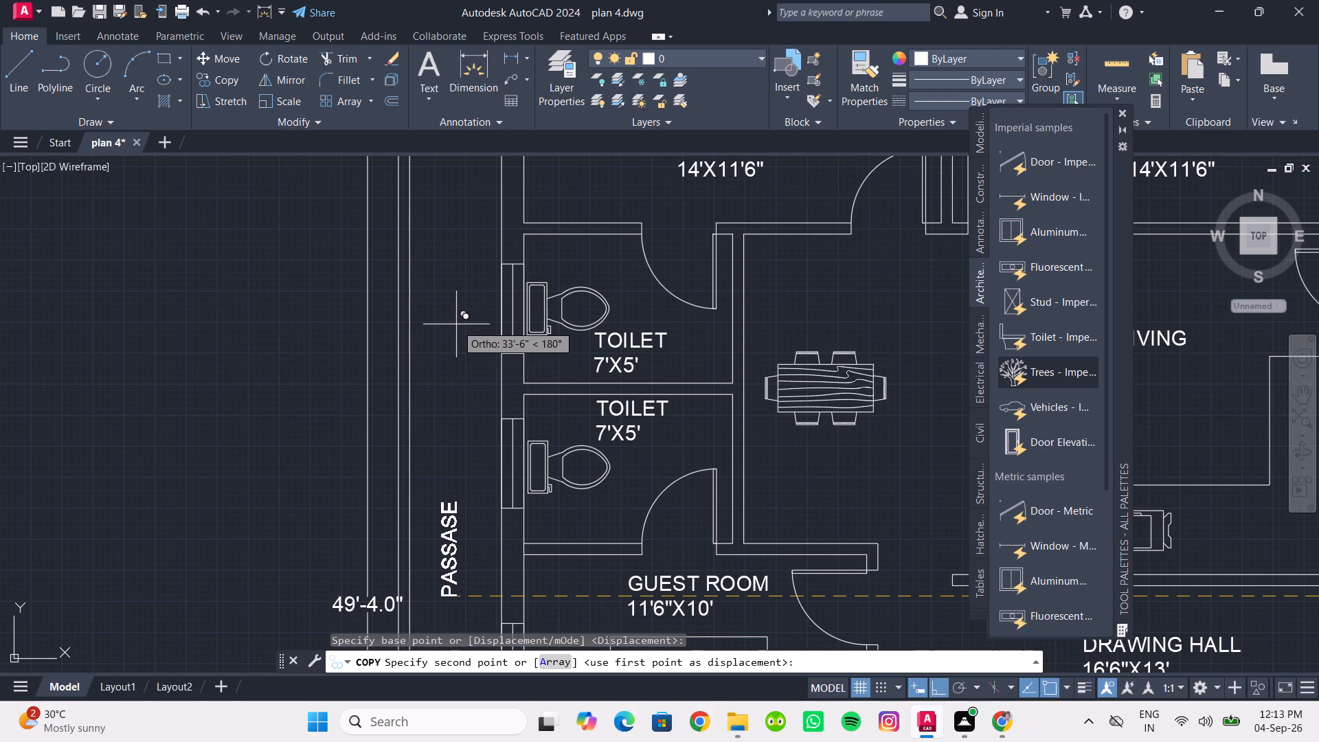
pyautogui.keyDown('shift'); pyautogui.click(458, 344); pyautogui.keyUp('shift')
pyautogui.scroll(-1, 571, 333)
pyautogui.moveTo(572, 335); pyautogui.dragTo(605, 426, button='middle')
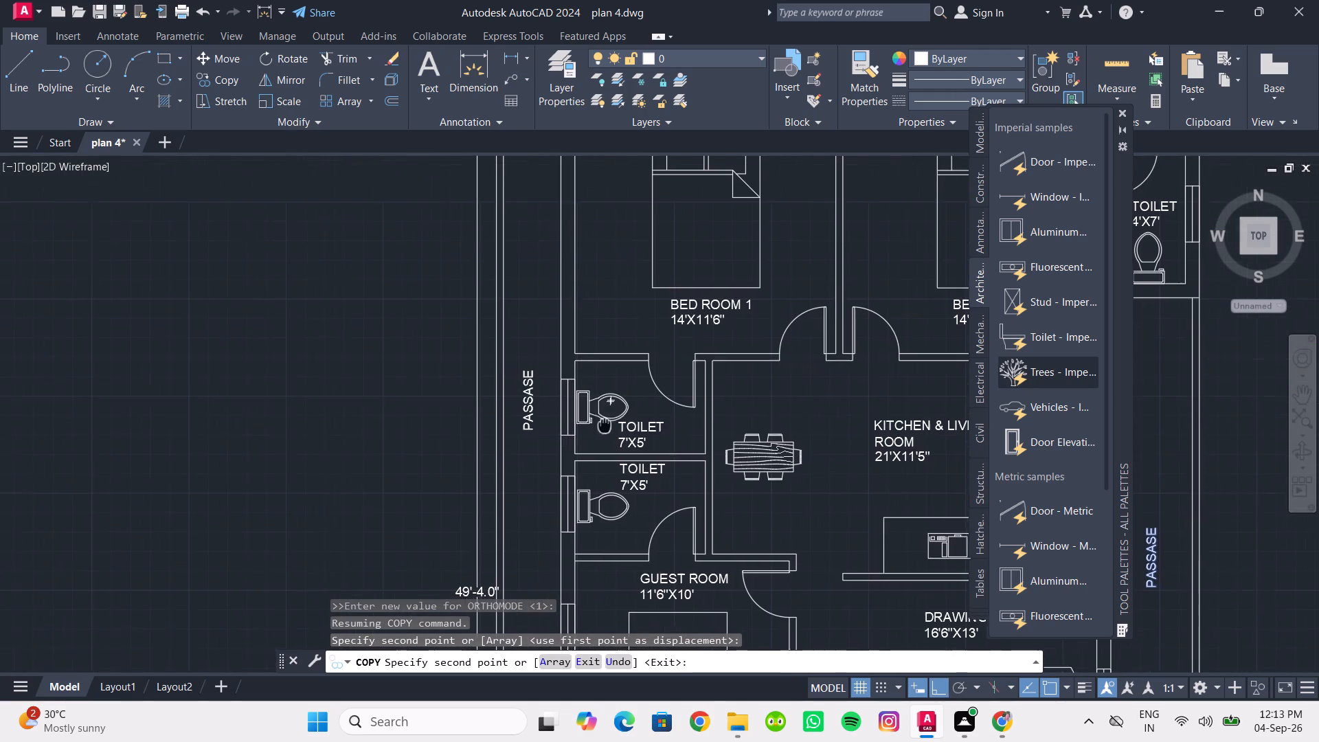
pyautogui.moveTo(605, 426); pyautogui.dragTo(607, 429, button='middle')
pyautogui.press('Escape')
pyautogui.press('Escape')
# Change the copied label beside the two toilets to read GARDEN.
pyautogui.doubleClick(533, 405)
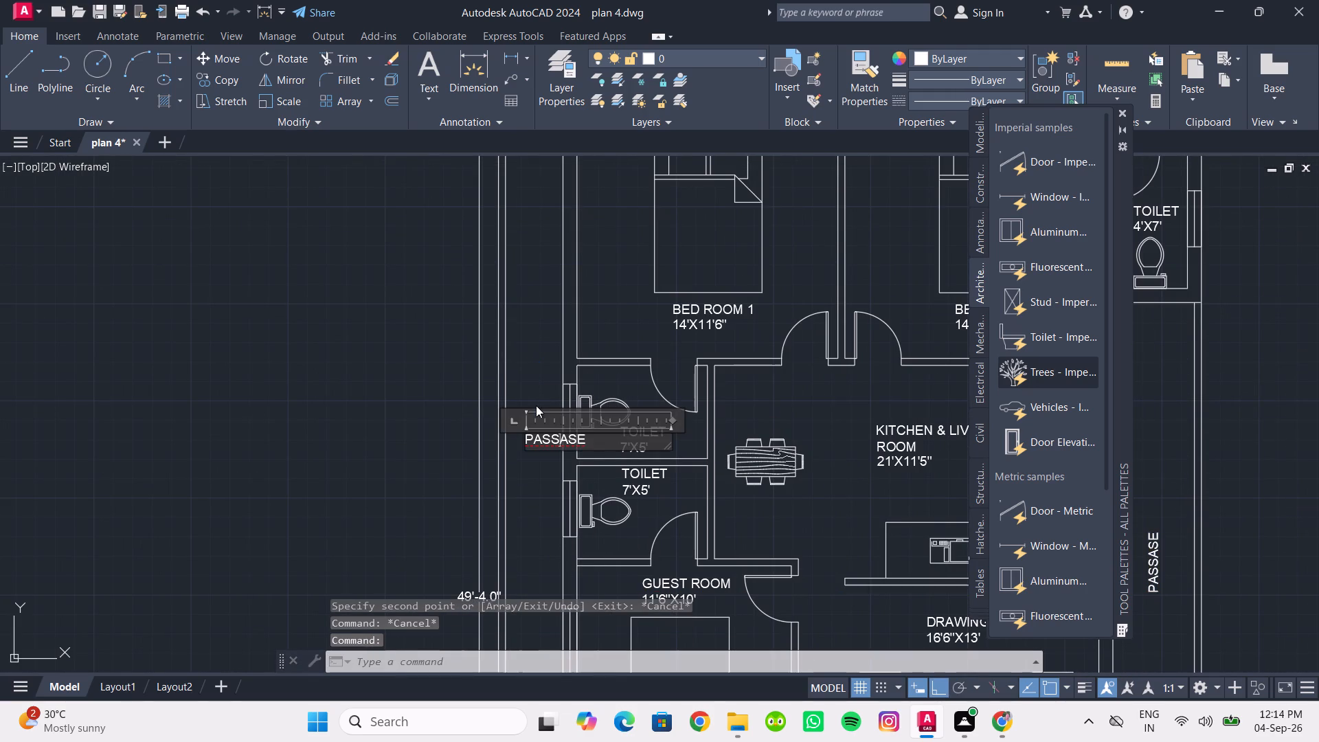
pyautogui.moveTo(603, 442); pyautogui.dragTo(485, 443)
pyautogui.write('GARDEN')
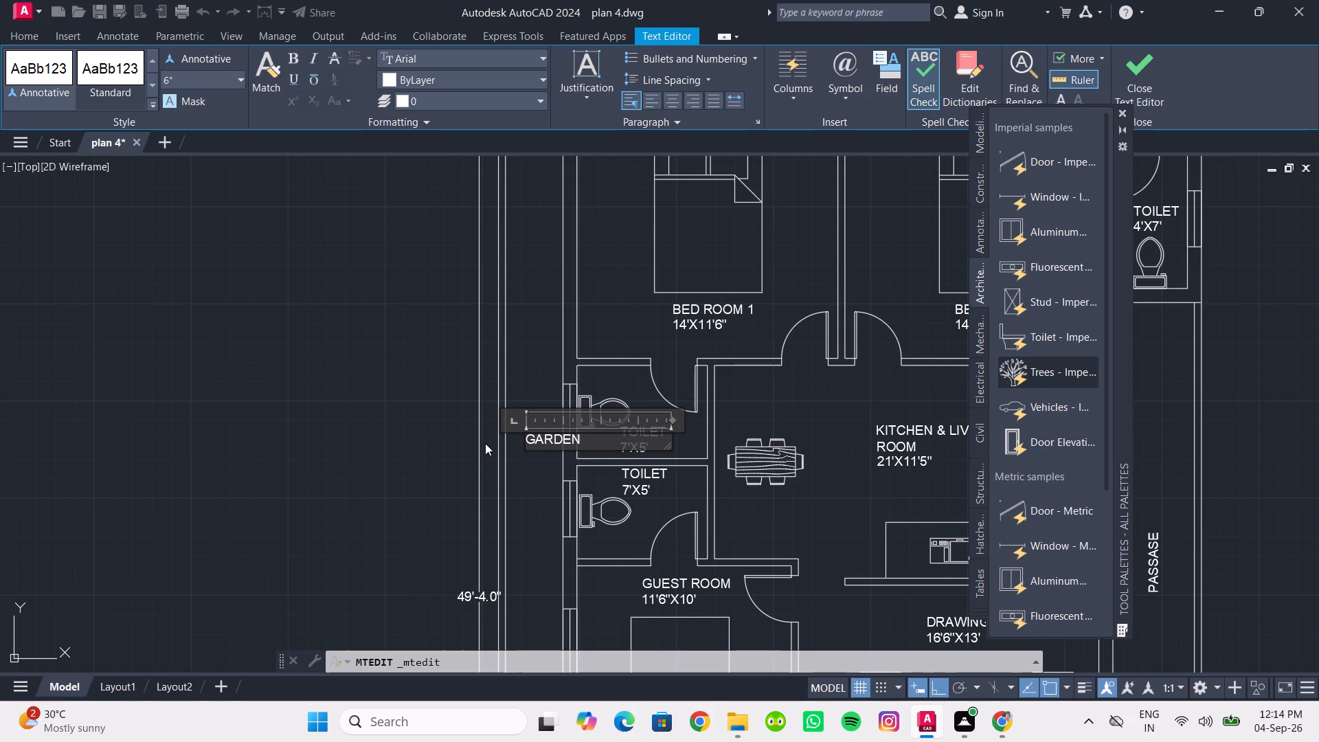
pyautogui.click(436, 422)
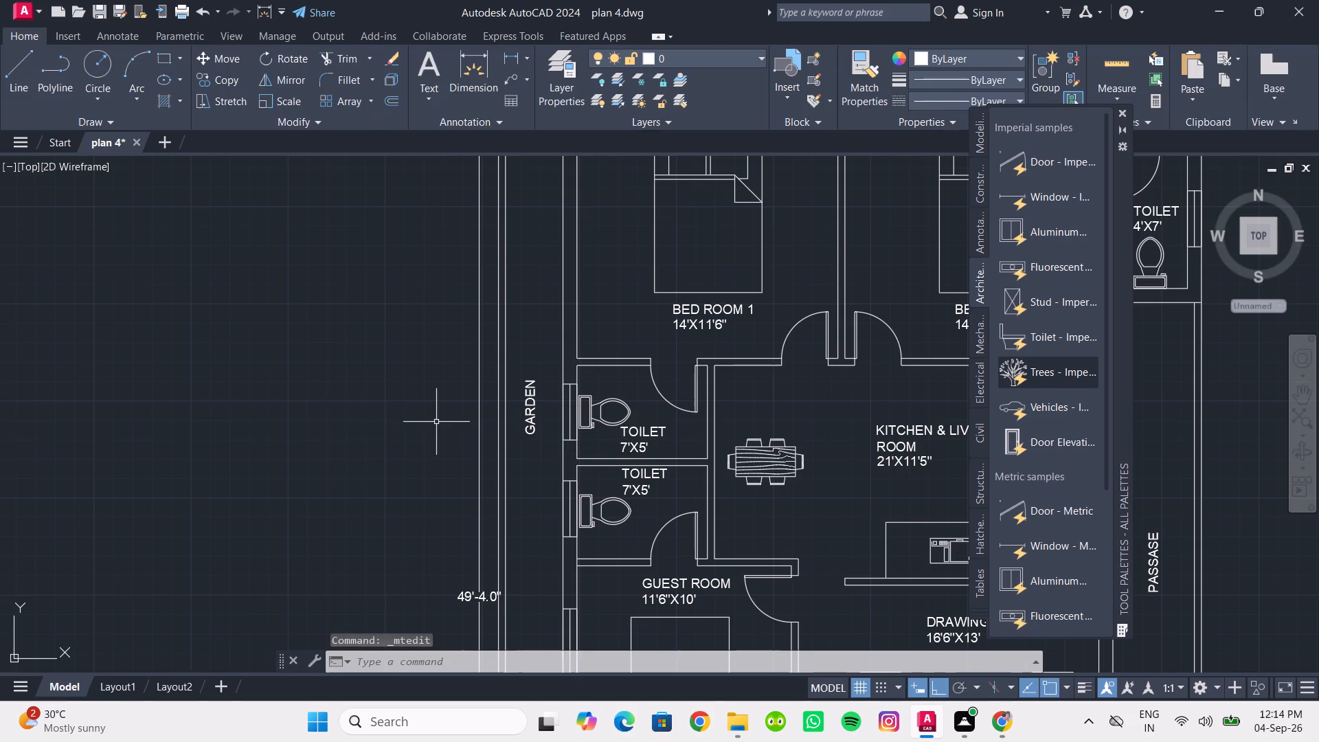
# Close the tool palettes.
pyautogui.scroll(-2, 431, 428)
pyautogui.moveTo(431, 442); pyautogui.dragTo(414, 431, button='middle')
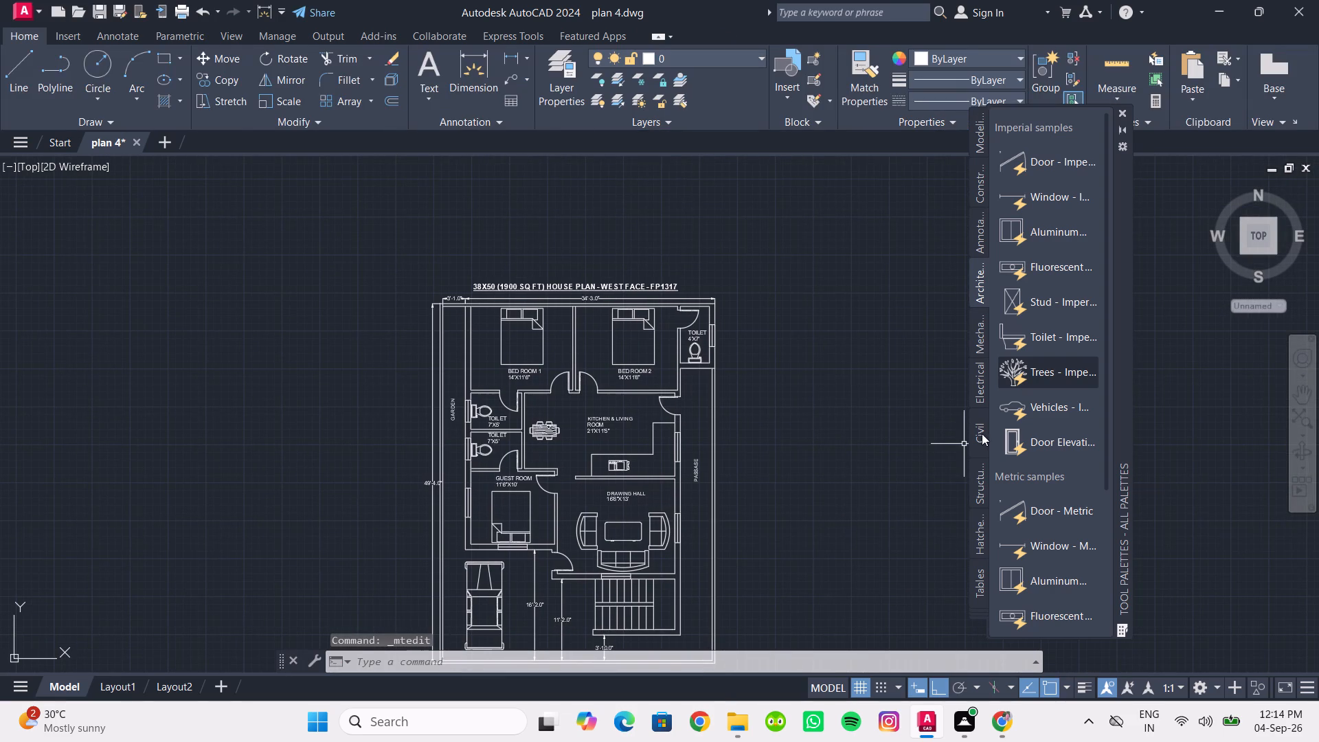
pyautogui.click(1123, 113)
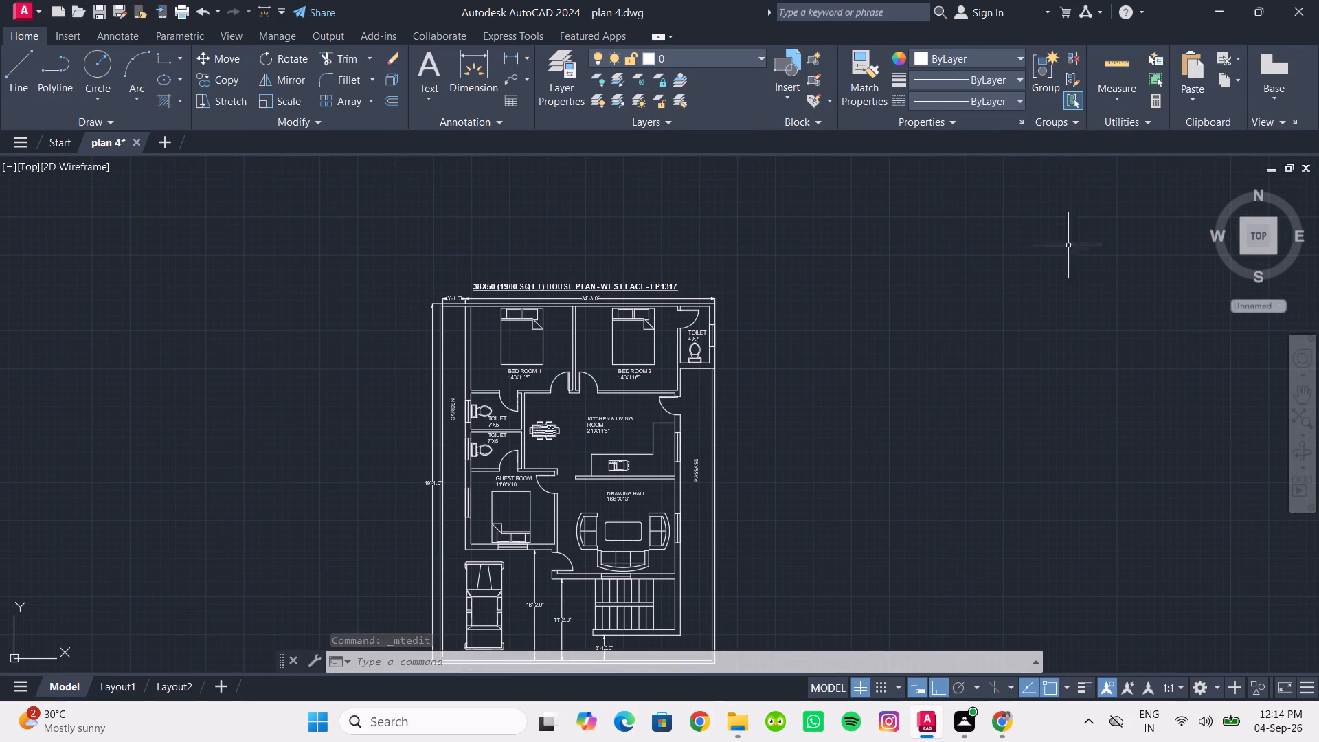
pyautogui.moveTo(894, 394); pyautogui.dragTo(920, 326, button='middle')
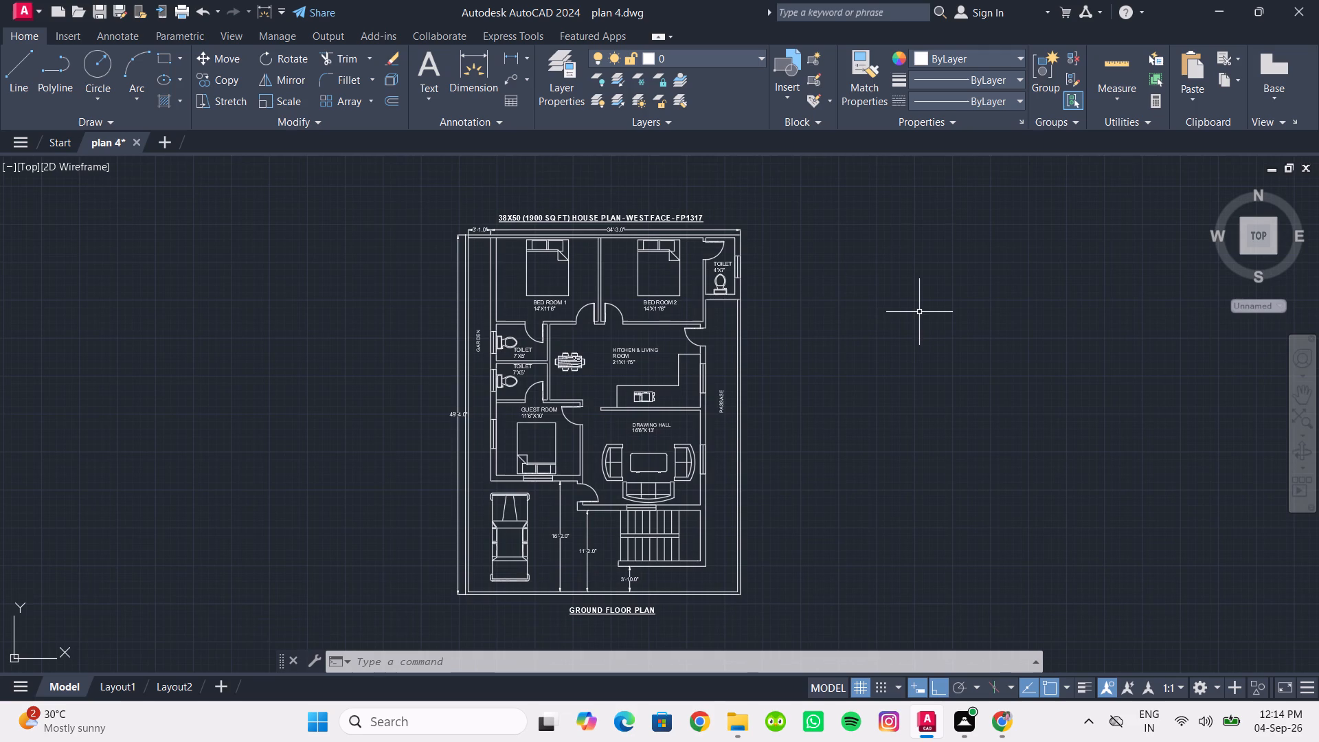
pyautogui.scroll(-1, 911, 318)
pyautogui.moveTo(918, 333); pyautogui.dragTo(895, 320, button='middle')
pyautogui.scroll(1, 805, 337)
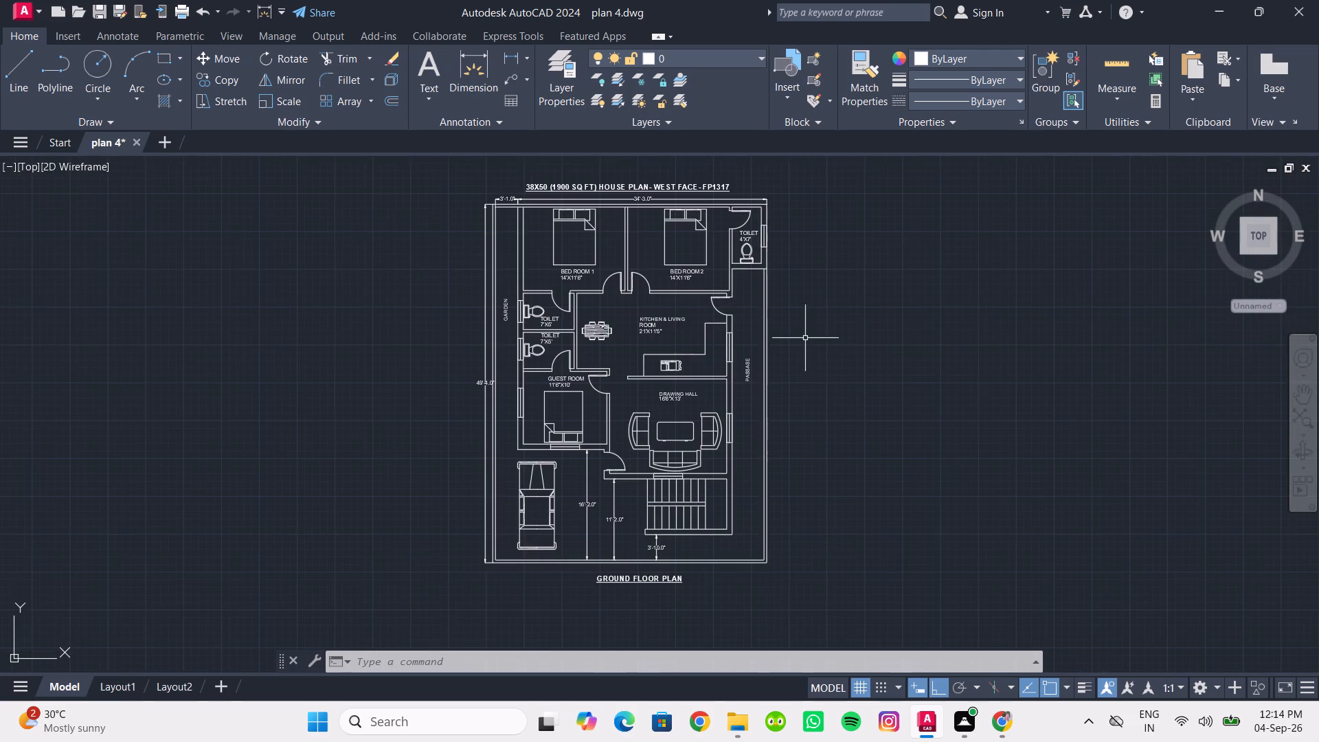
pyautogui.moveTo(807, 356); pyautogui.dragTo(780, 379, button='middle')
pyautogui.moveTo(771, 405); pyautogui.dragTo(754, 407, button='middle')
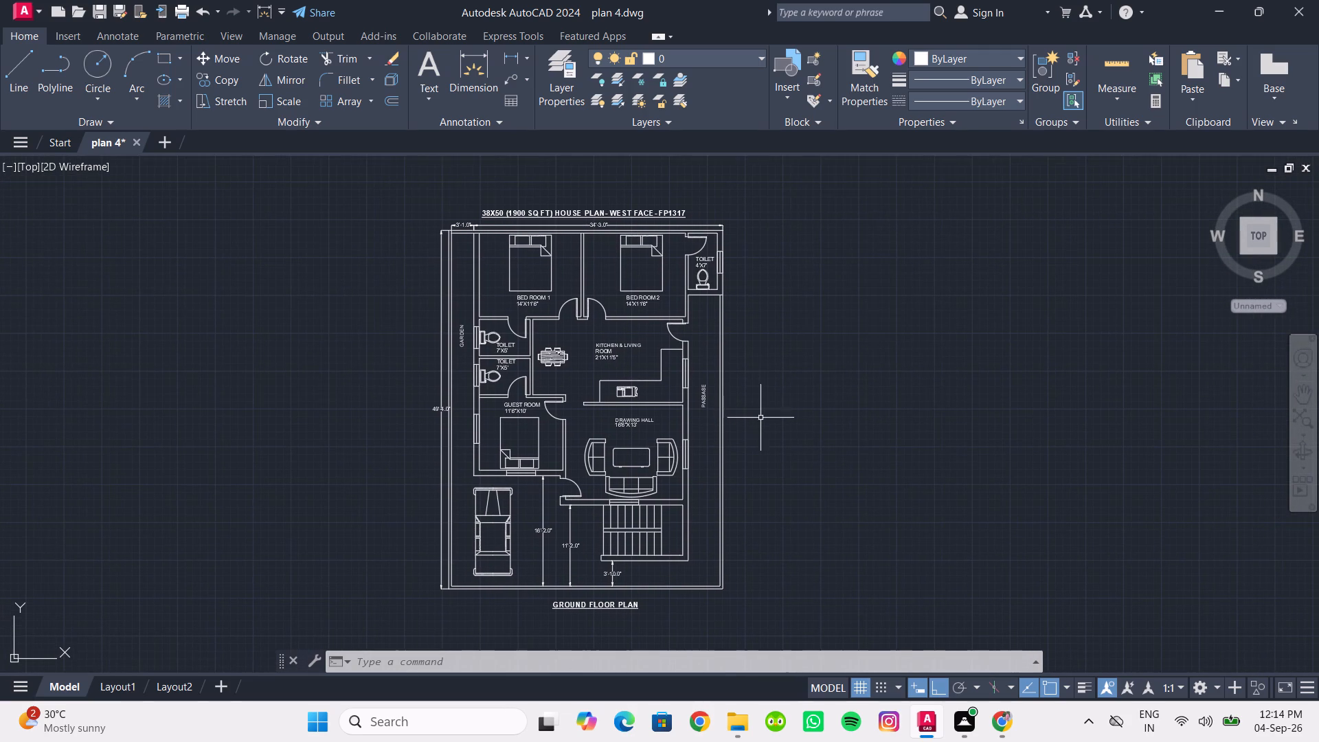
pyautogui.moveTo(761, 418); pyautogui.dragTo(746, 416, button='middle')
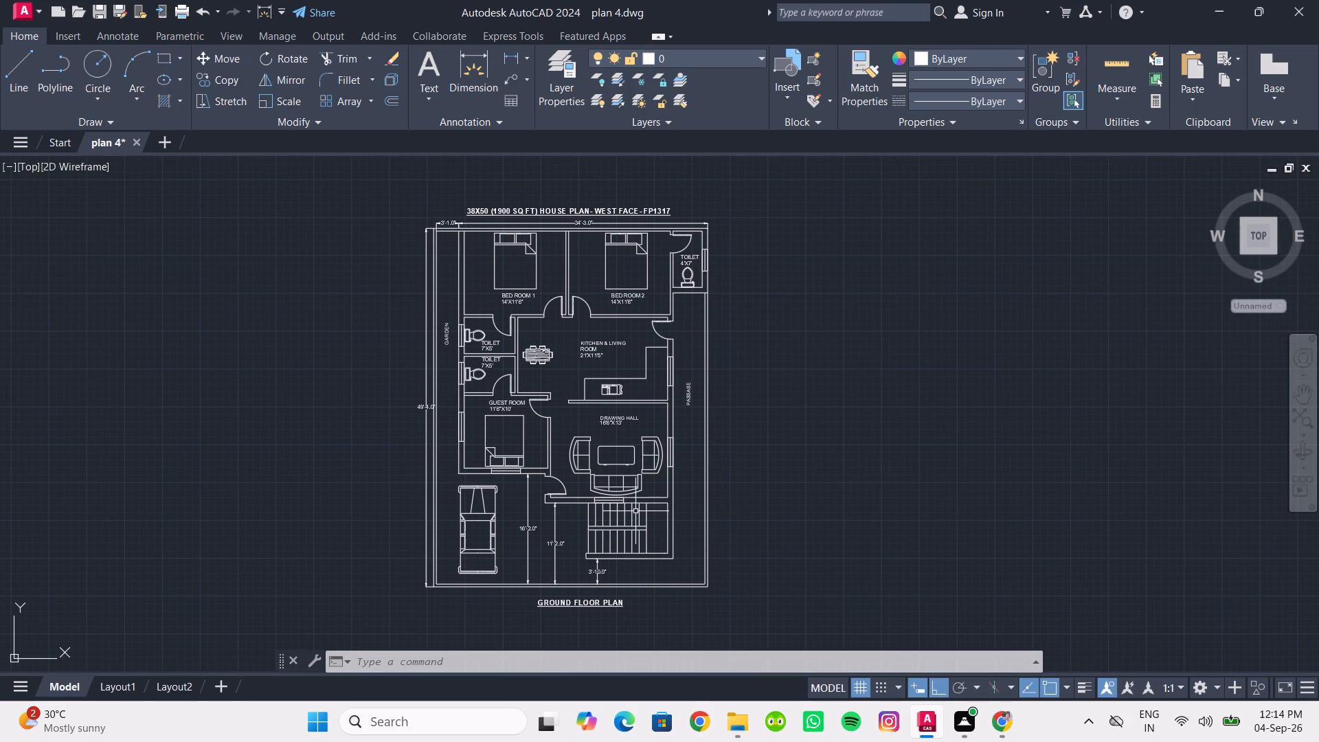
# Scale the three-seat sofa in the drawing hall to about three quarters of its size from its upper corner nearest the passage.
pyautogui.scroll(3, 635, 511)
pyautogui.click(629, 432)
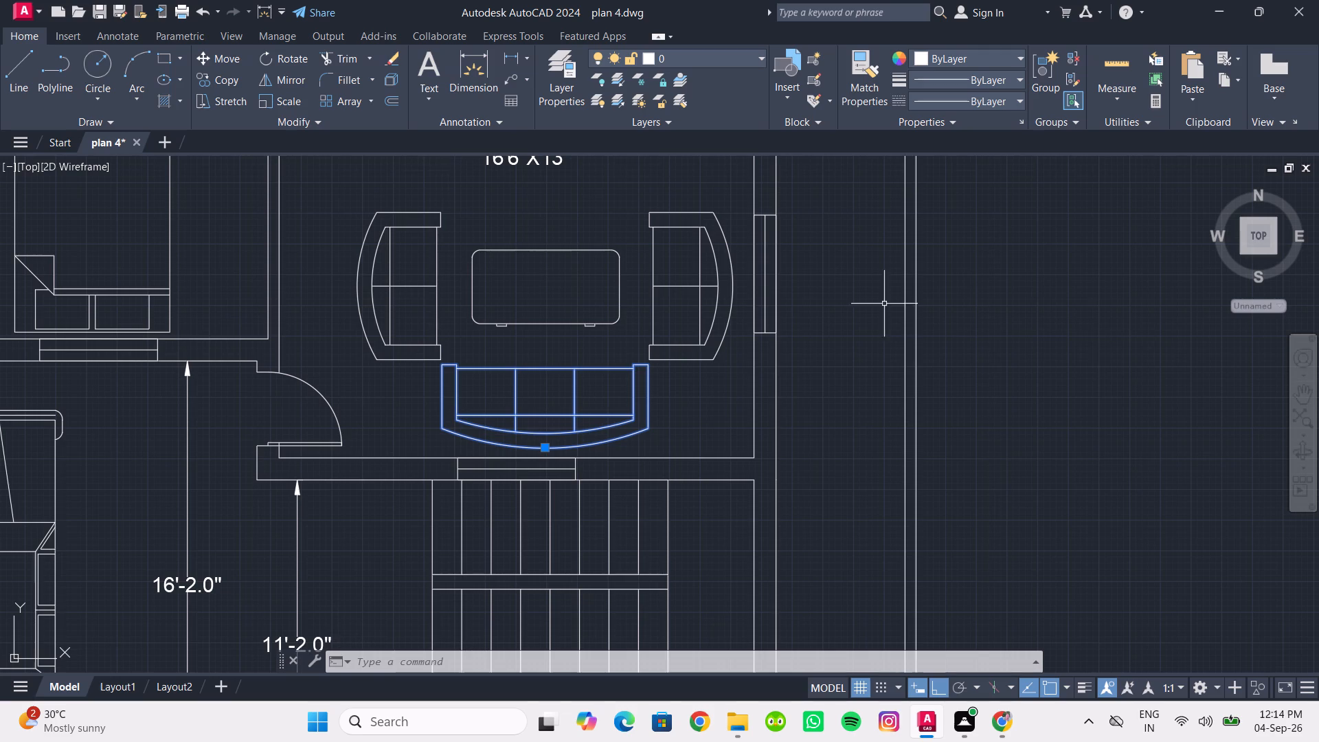
pyautogui.click(270, 99)
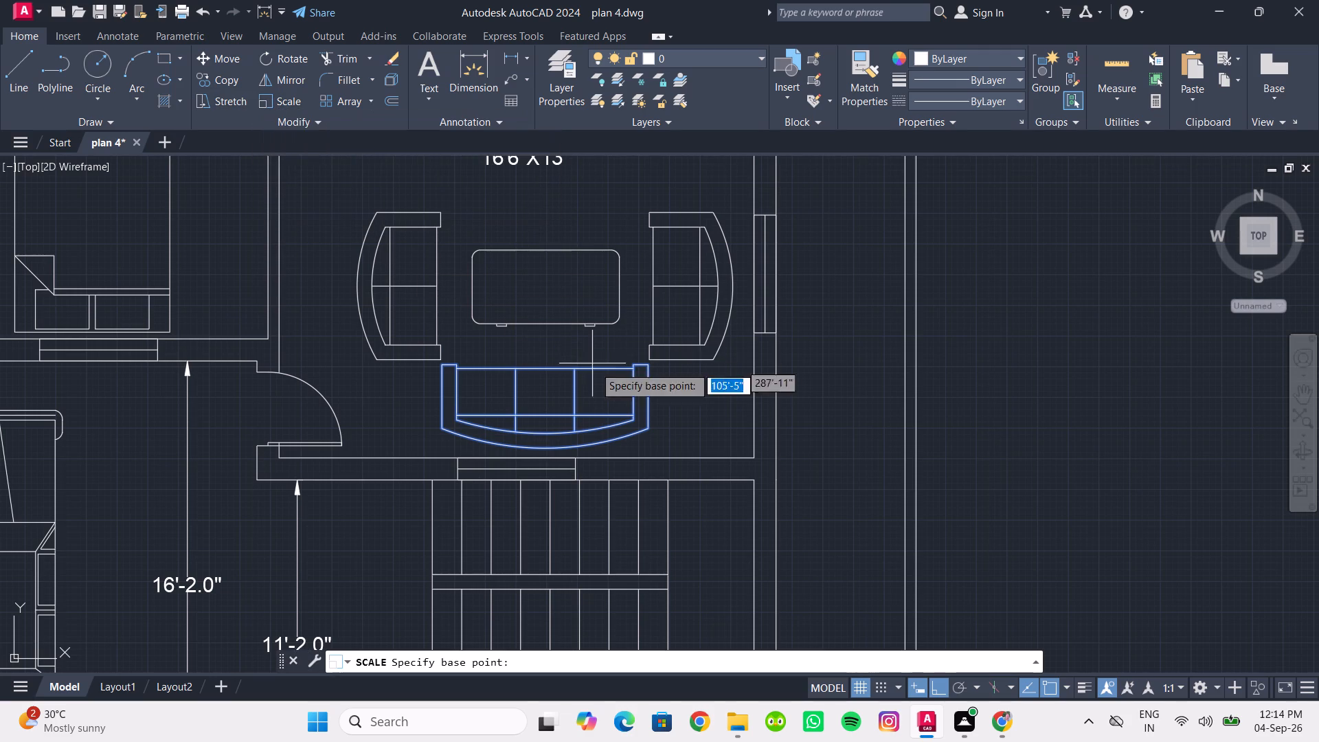
pyautogui.click(649, 368)
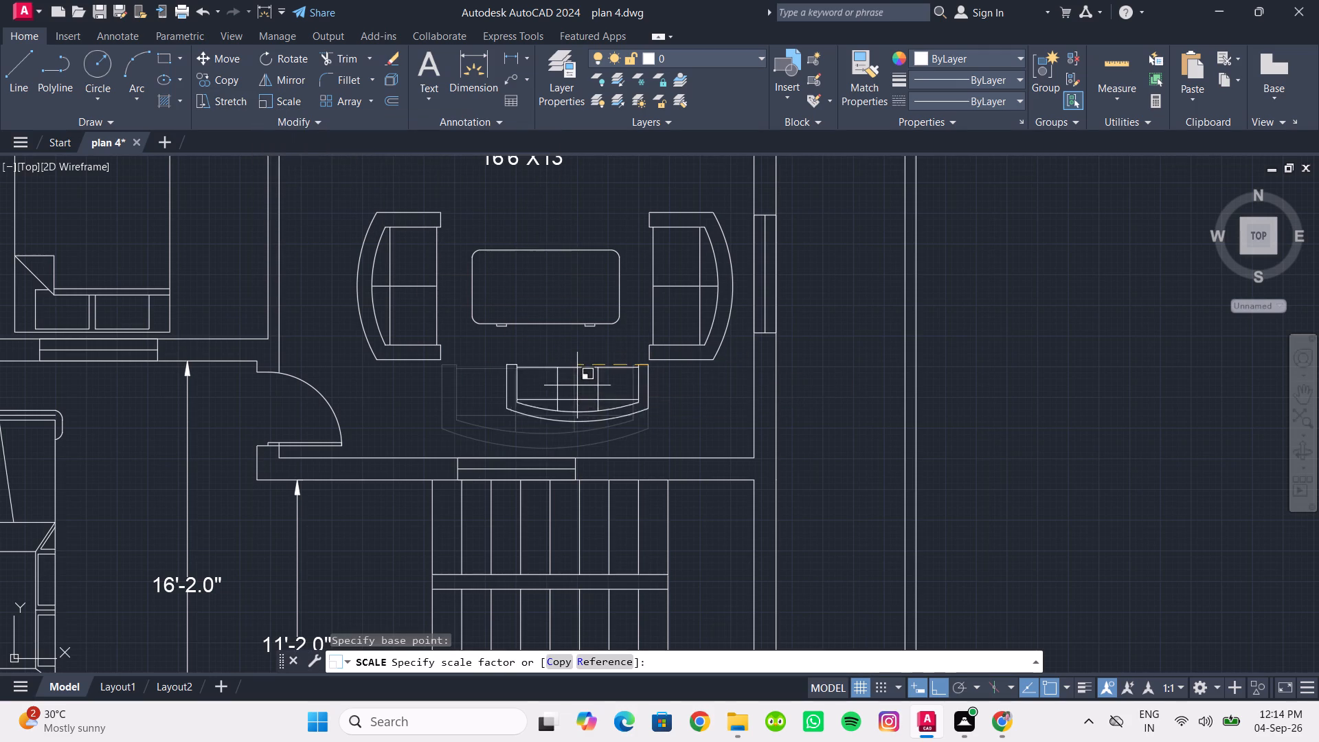
pyautogui.scroll(3, 565, 395)
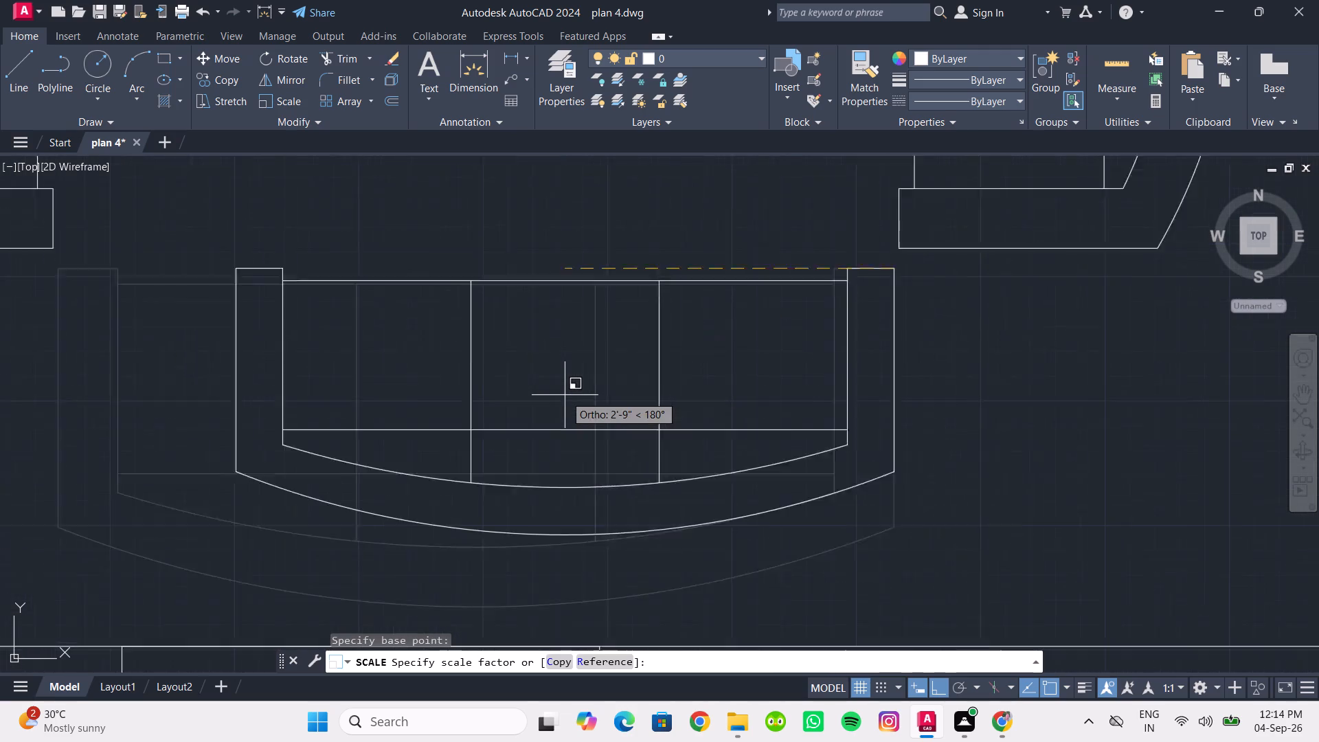
pyautogui.scroll(1, 565, 395)
pyautogui.click(586, 387)
pyautogui.scroll(-4, 590, 394)
pyautogui.moveTo(590, 394); pyautogui.dragTo(489, 379, button='middle')
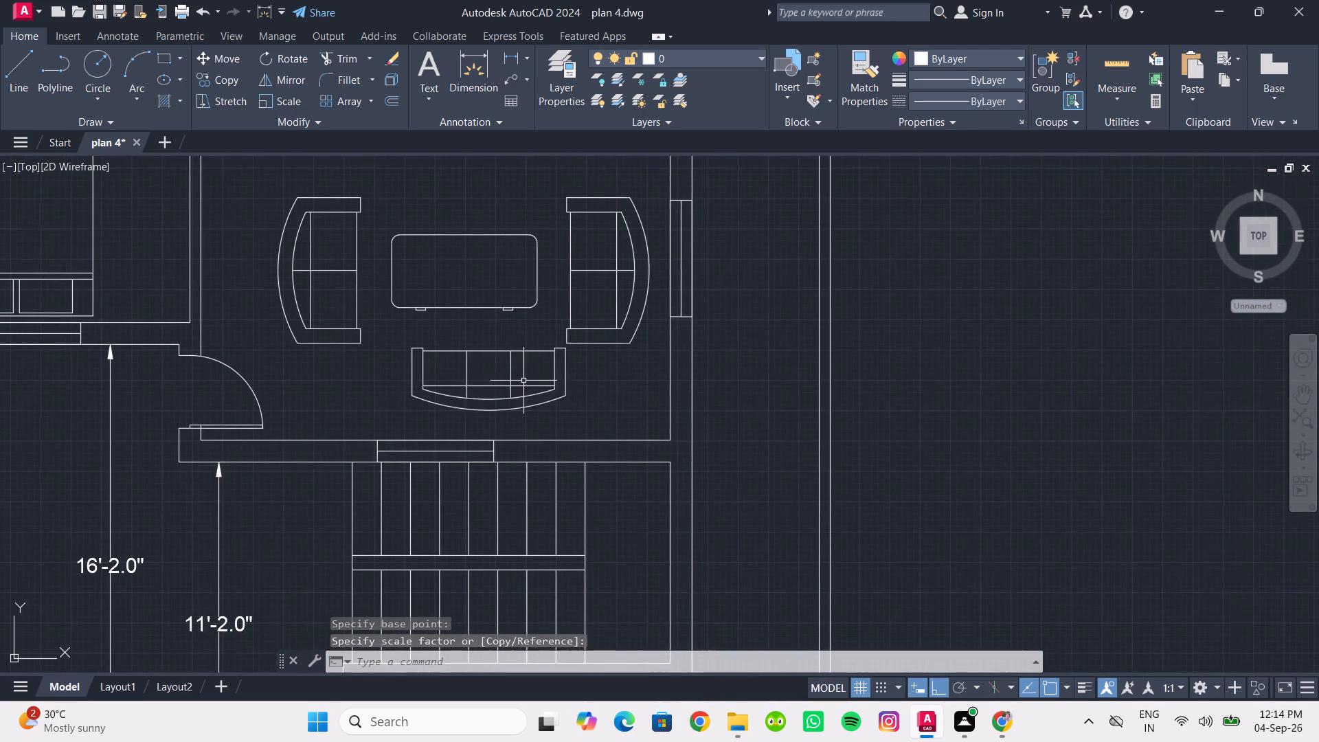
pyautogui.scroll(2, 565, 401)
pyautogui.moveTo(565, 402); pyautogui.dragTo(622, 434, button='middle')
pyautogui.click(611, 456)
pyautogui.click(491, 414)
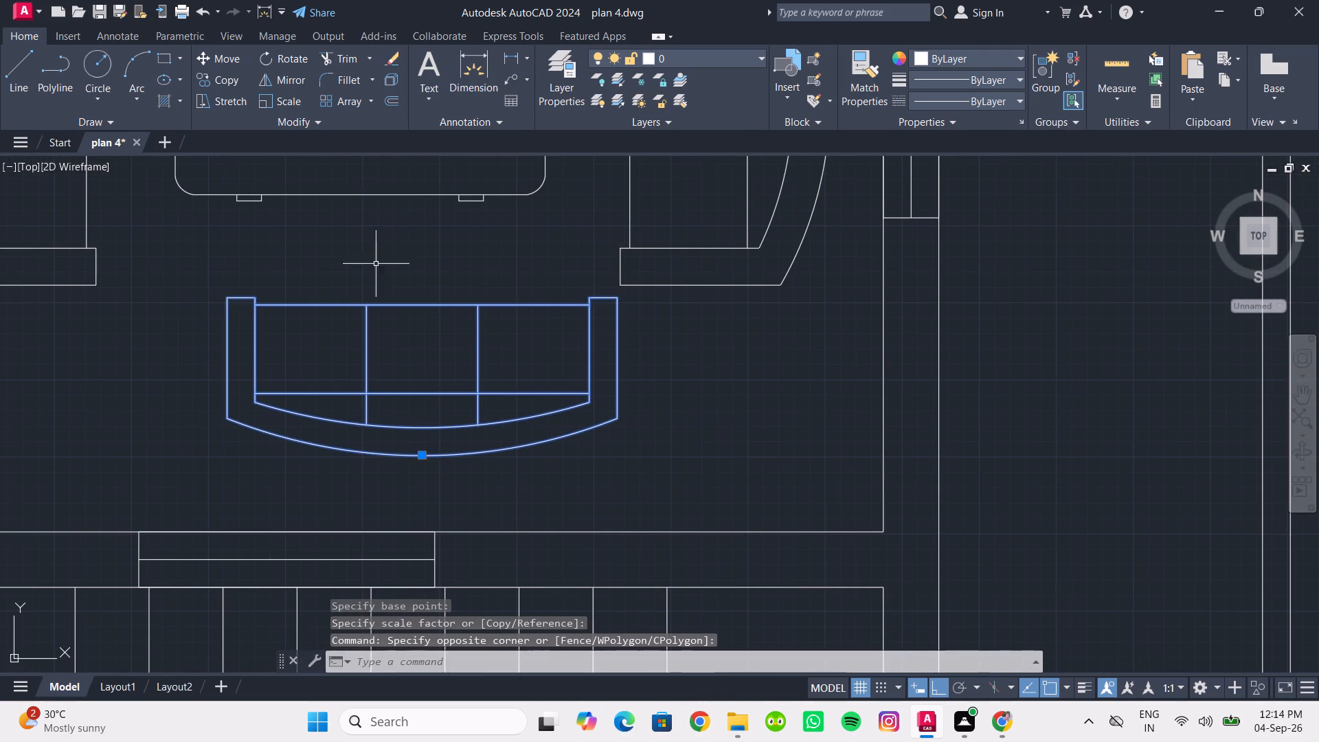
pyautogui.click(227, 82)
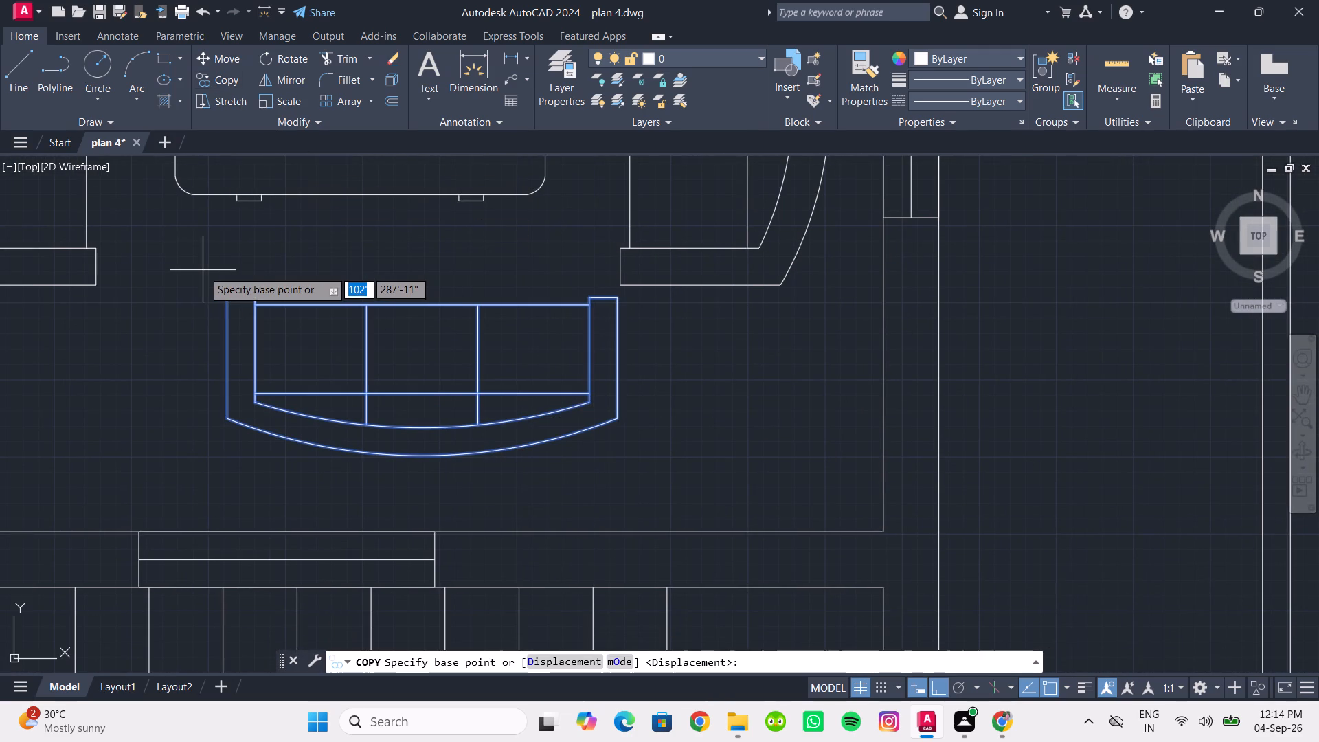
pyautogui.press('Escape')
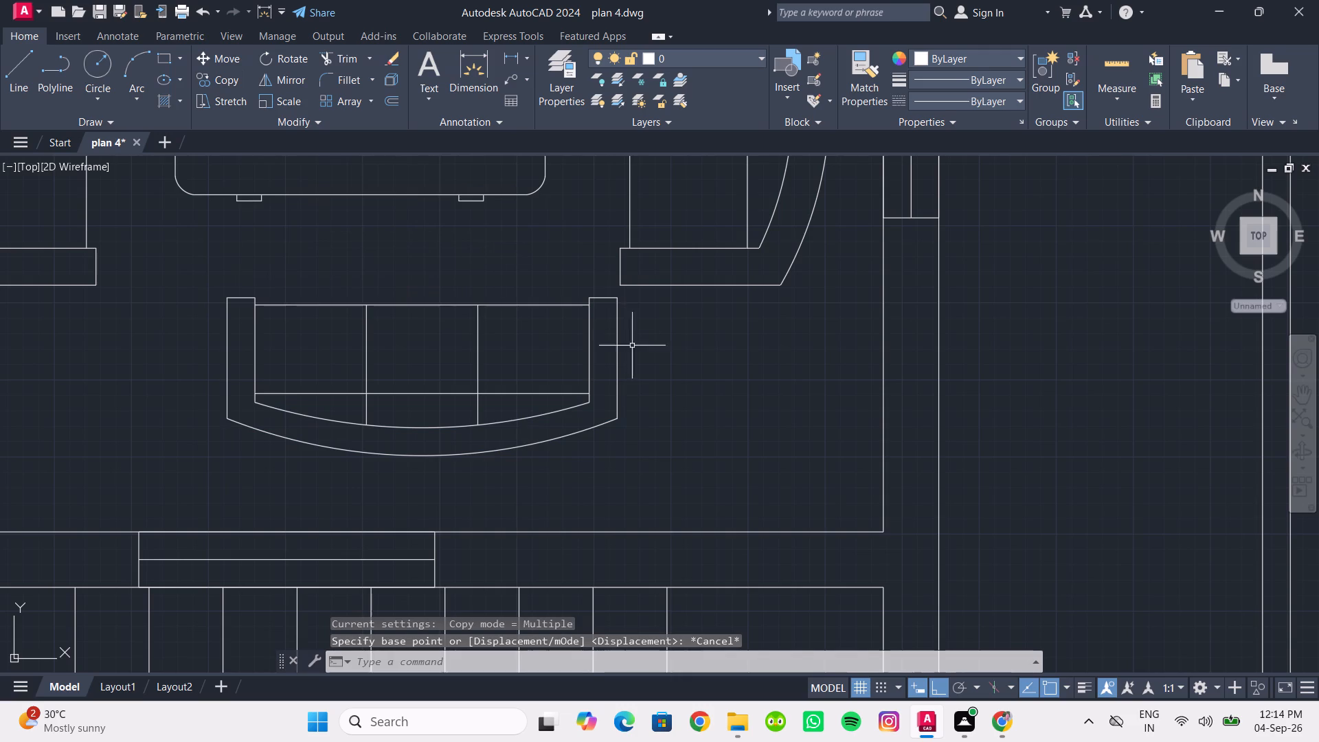
# Move the drawing hall's three-seat sofa horizontally away from the passage side, toward the middle of the coffee table.
pyautogui.click(638, 467)
pyautogui.click(508, 401)
pyautogui.click(205, 61)
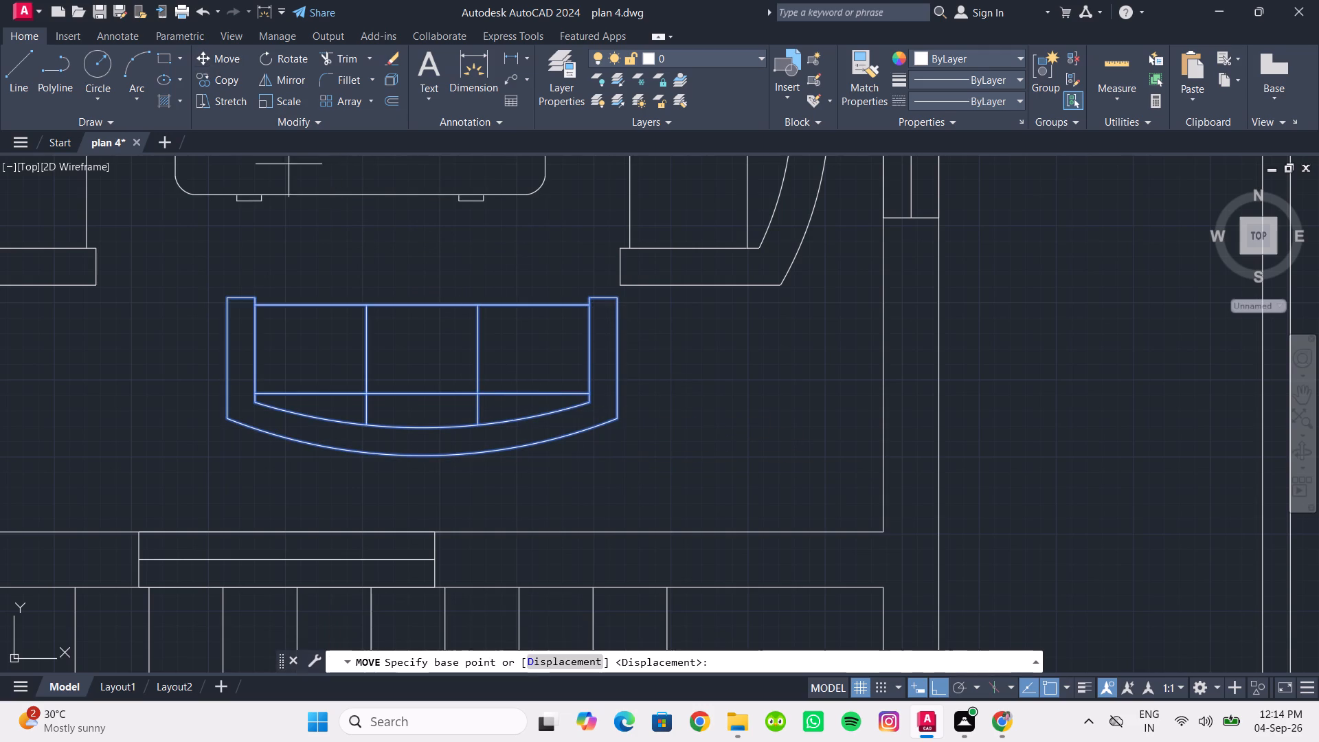
pyautogui.click(423, 306)
pyautogui.click(385, 302)
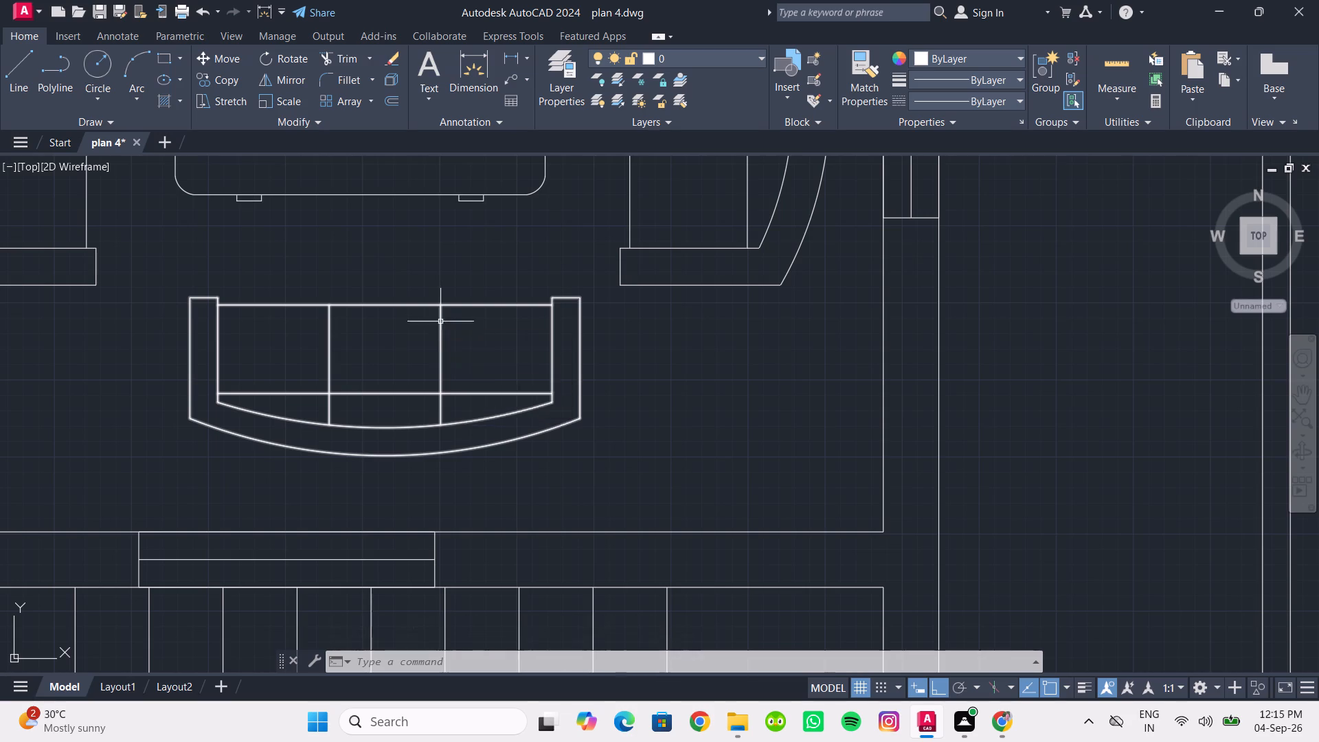
pyautogui.press('Escape')
# Scale the two-seat sofa on the entrance-door side to about three quarters, based at its lower corner nearest the coffee table.
pyautogui.scroll(-1, 466, 379)
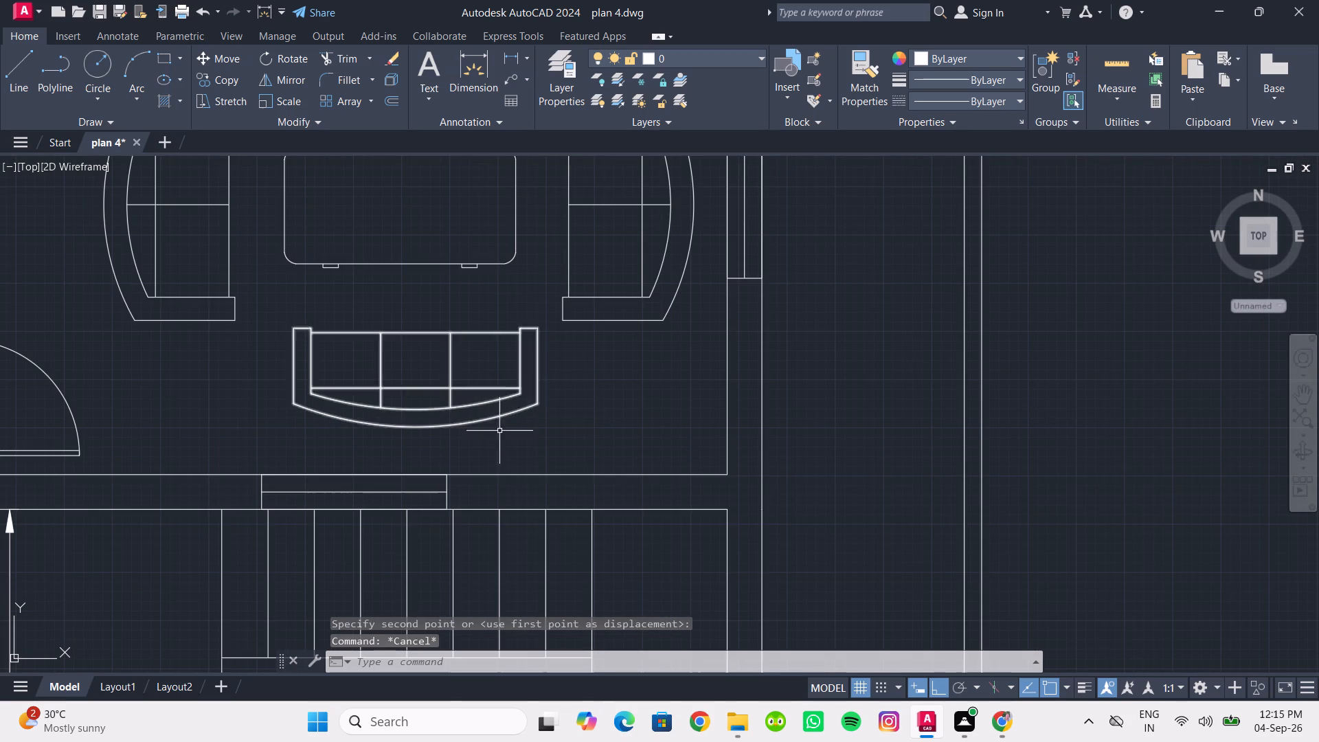
pyautogui.moveTo(499, 409); pyautogui.dragTo(512, 466, button='middle')
pyautogui.scroll(-1, 484, 460)
pyautogui.scroll(1, 324, 412)
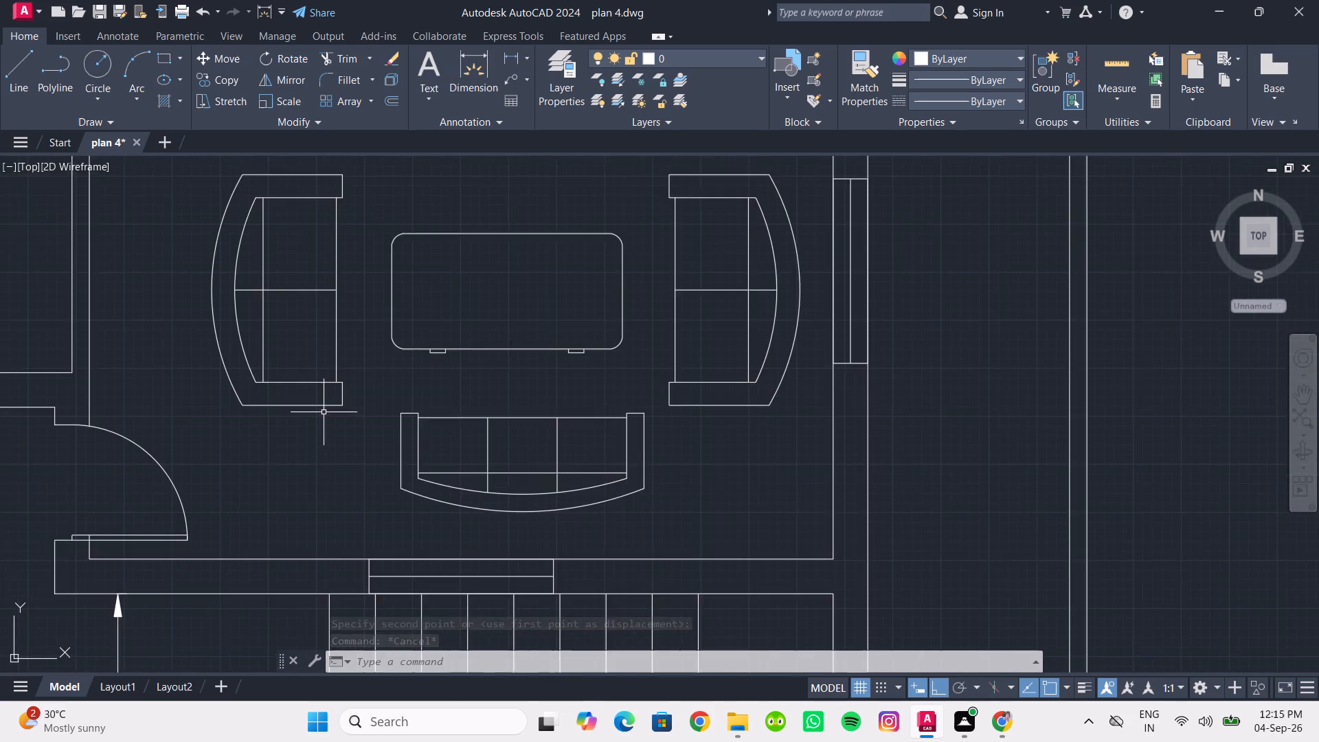
pyautogui.moveTo(324, 412); pyautogui.dragTo(353, 465, button='middle')
pyautogui.click(348, 503)
pyautogui.click(291, 414)
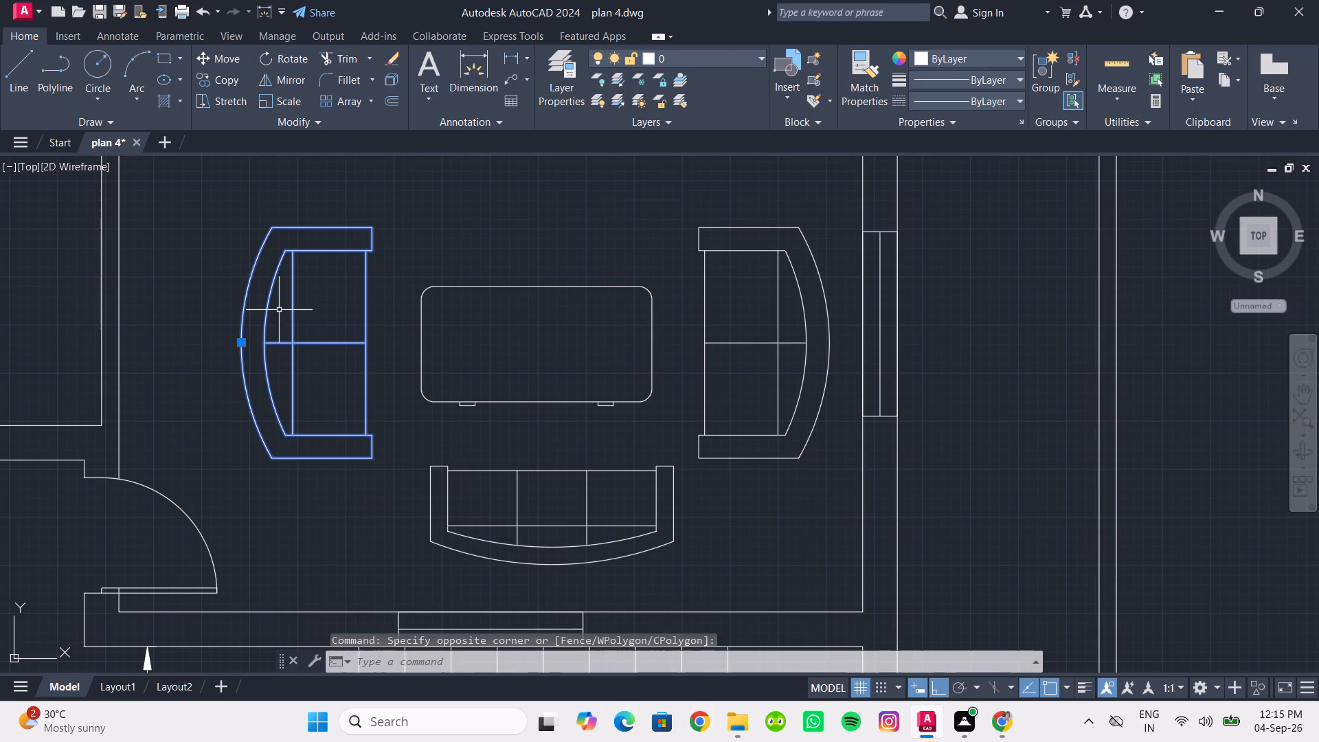
pyautogui.click(291, 100)
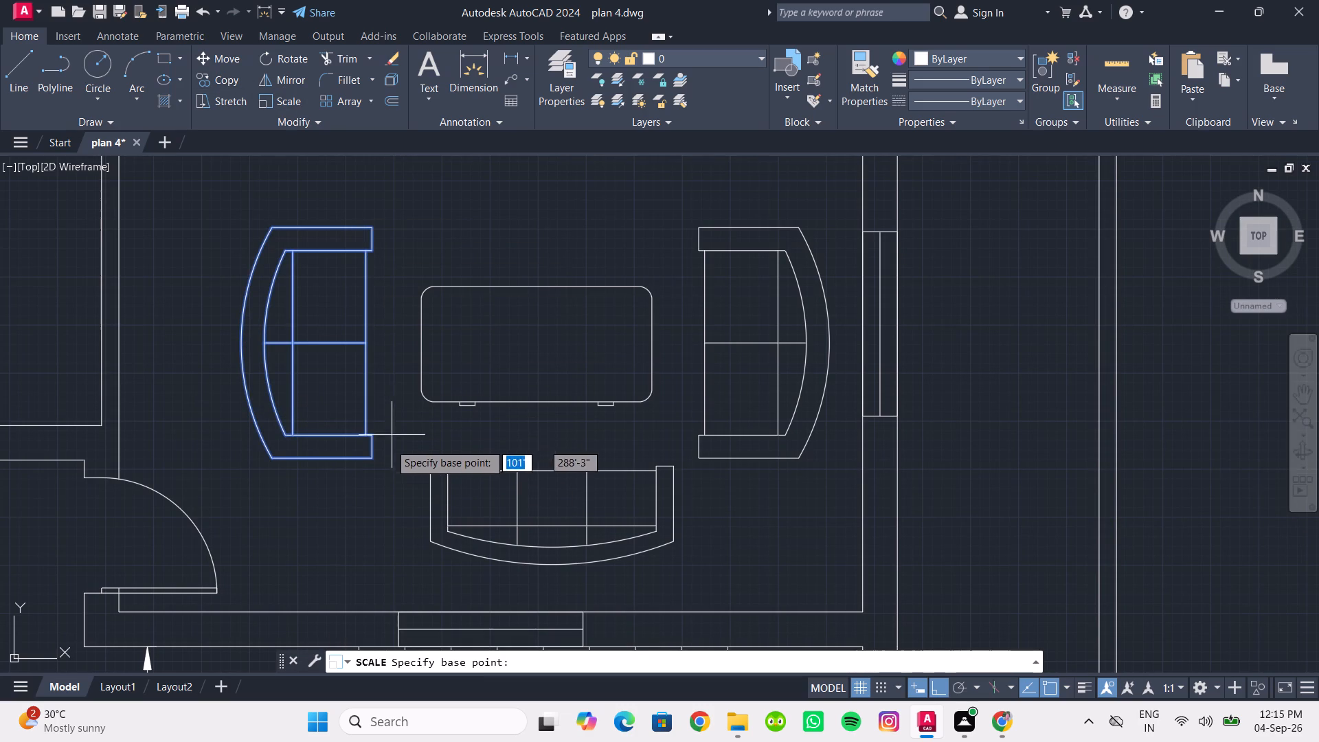
pyautogui.click(375, 462)
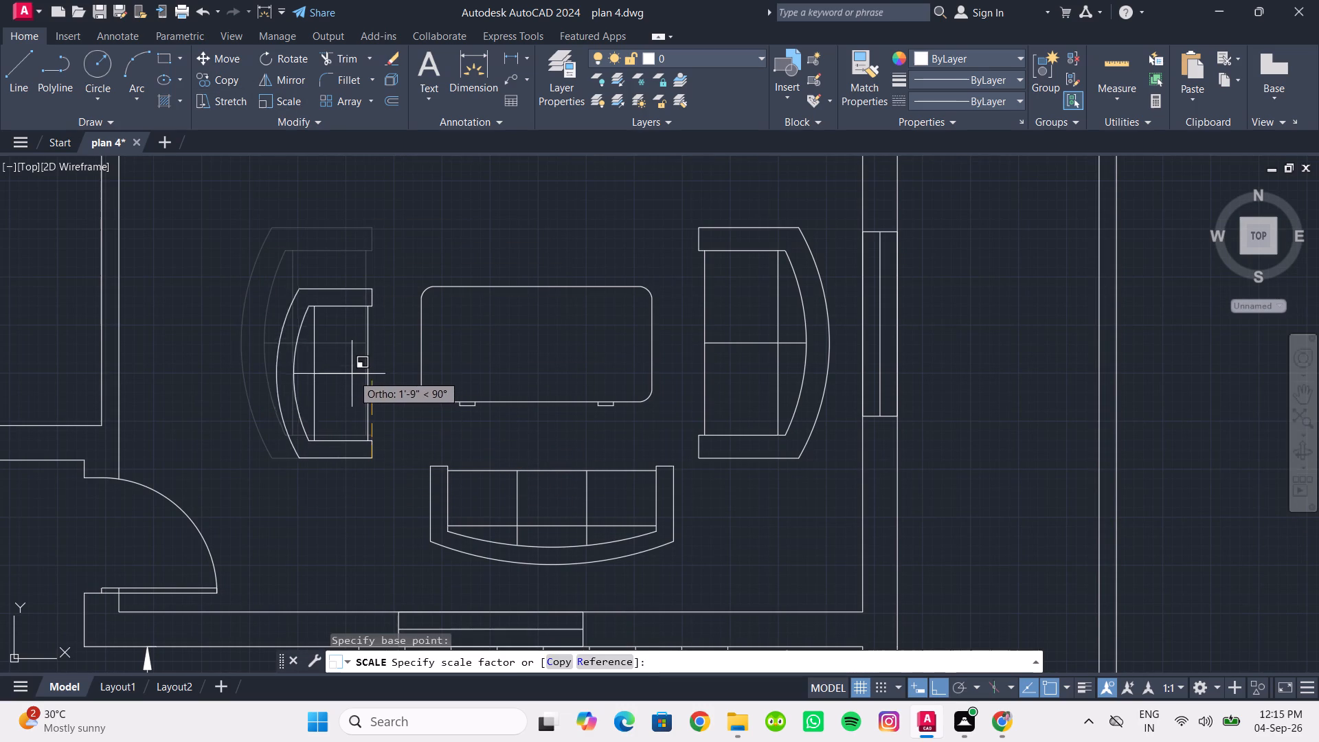
pyautogui.click(352, 369)
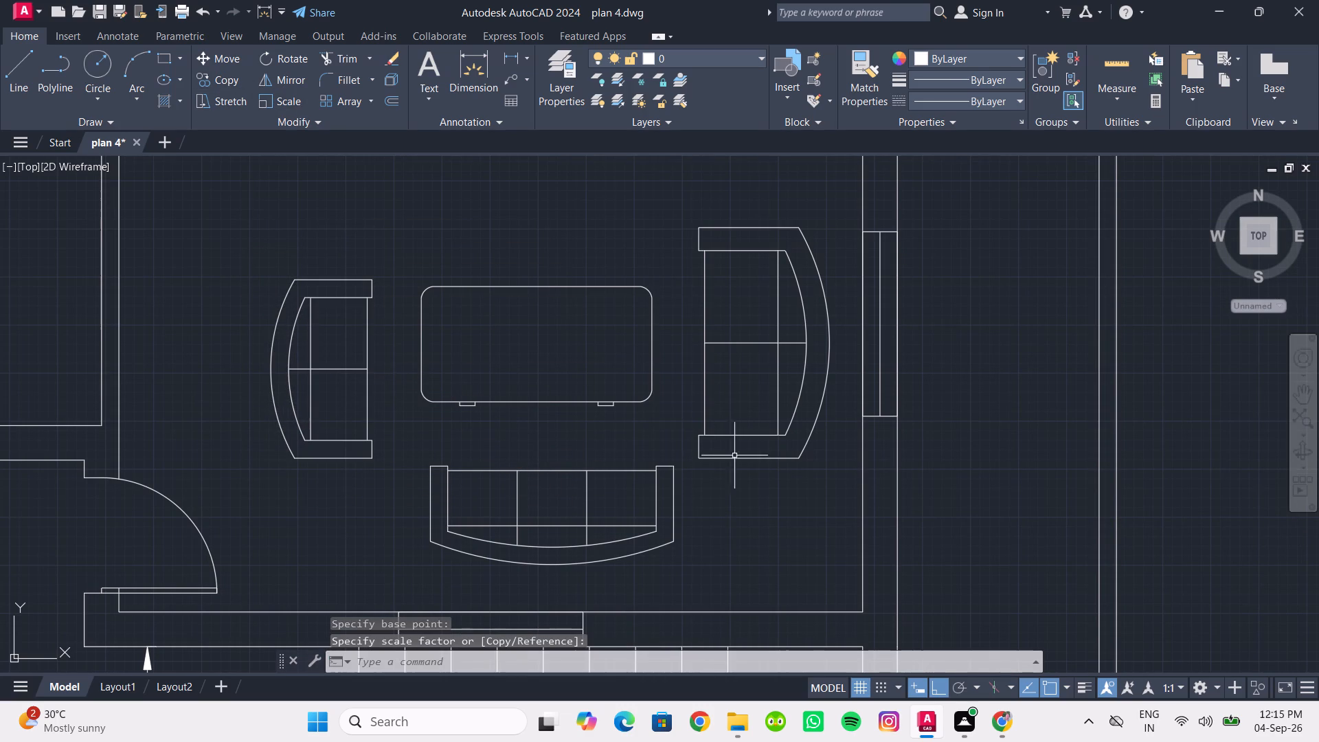
# Delete the larger two-seat sofa beside the passage-side window in the drawing hall.
pyautogui.click(751, 471)
pyautogui.click(735, 432)
pyautogui.press('Delete')
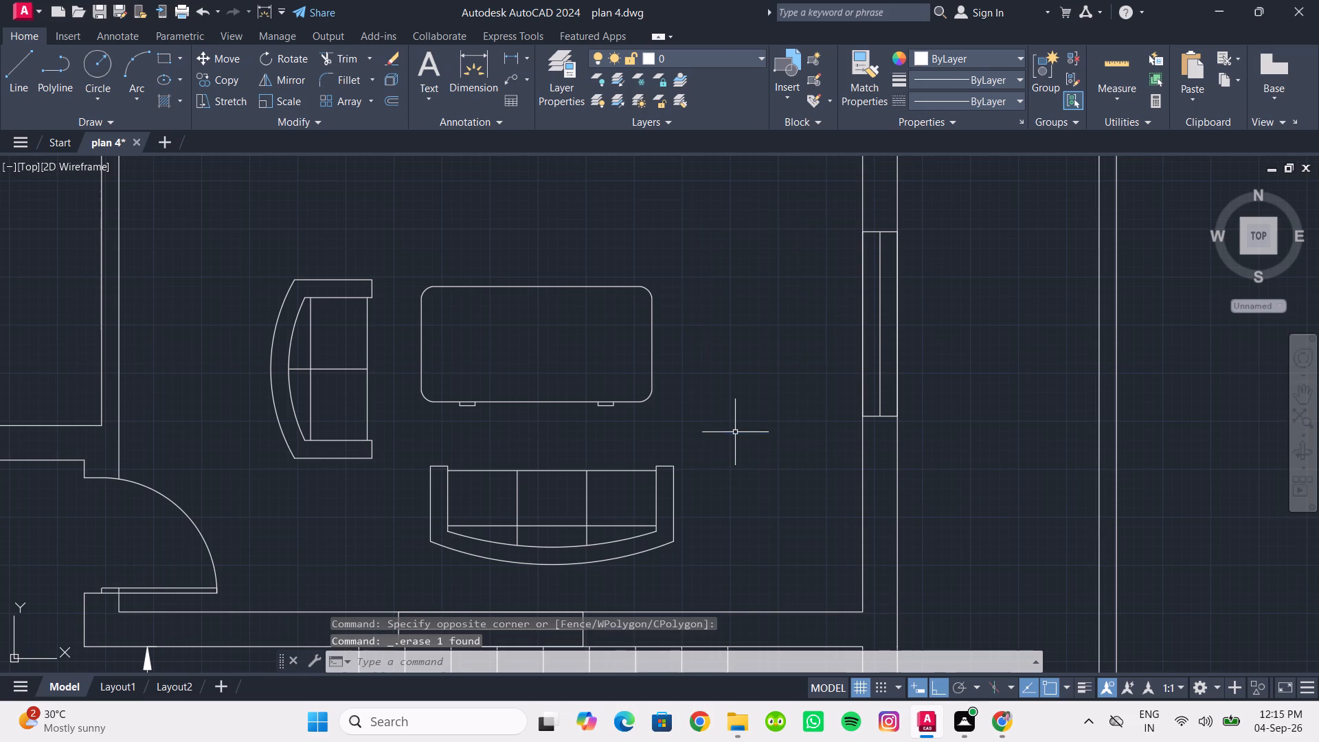
# Move the three-seat sofa slightly toward the entrance-door side so its seat midpoint lines up with the coffee table's centre.
pyautogui.click(418, 465)
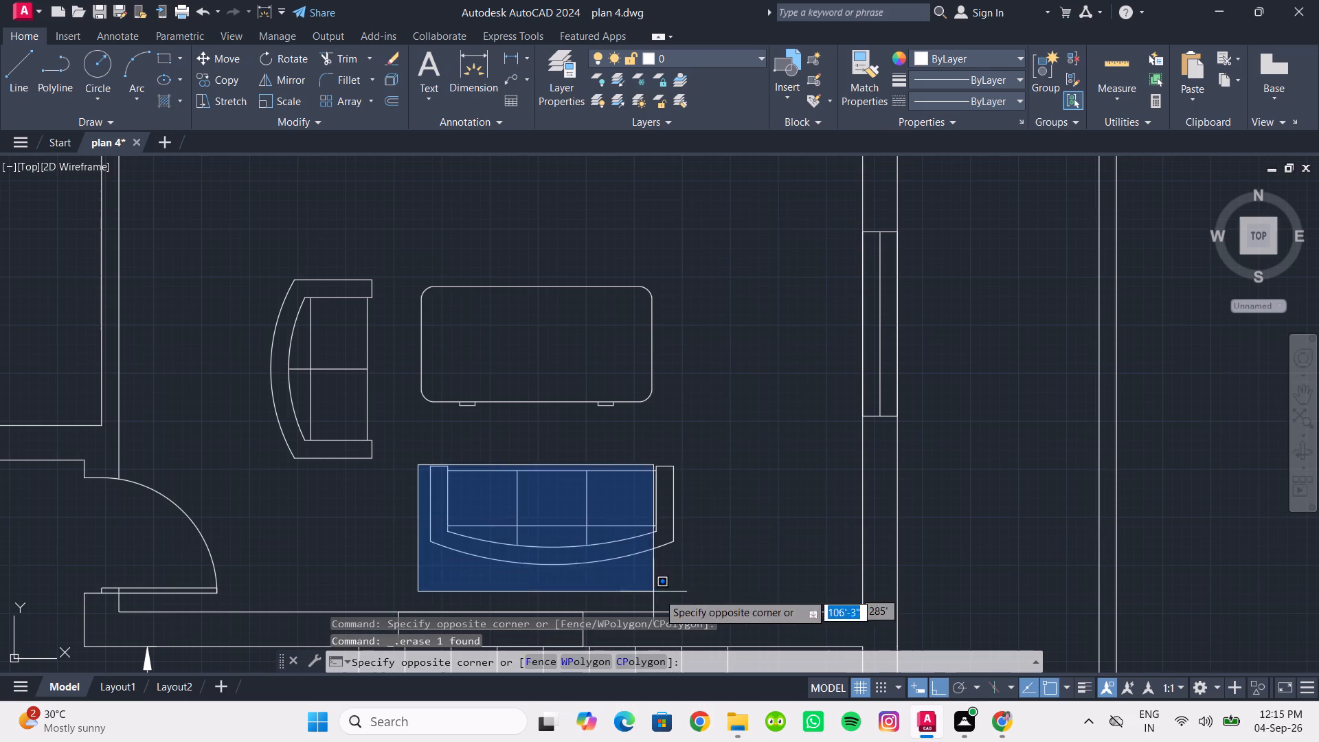
pyautogui.click(688, 585)
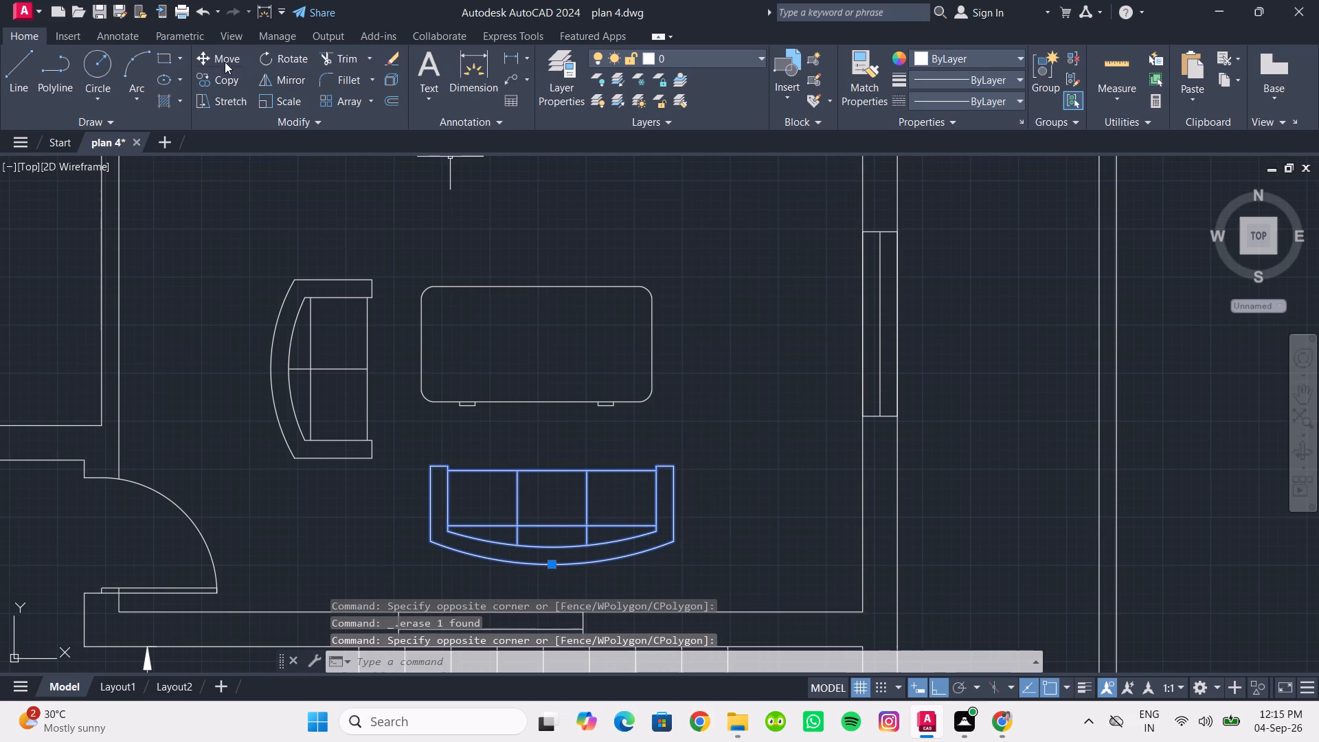
pyautogui.click(225, 62)
pyautogui.scroll(1, 552, 515)
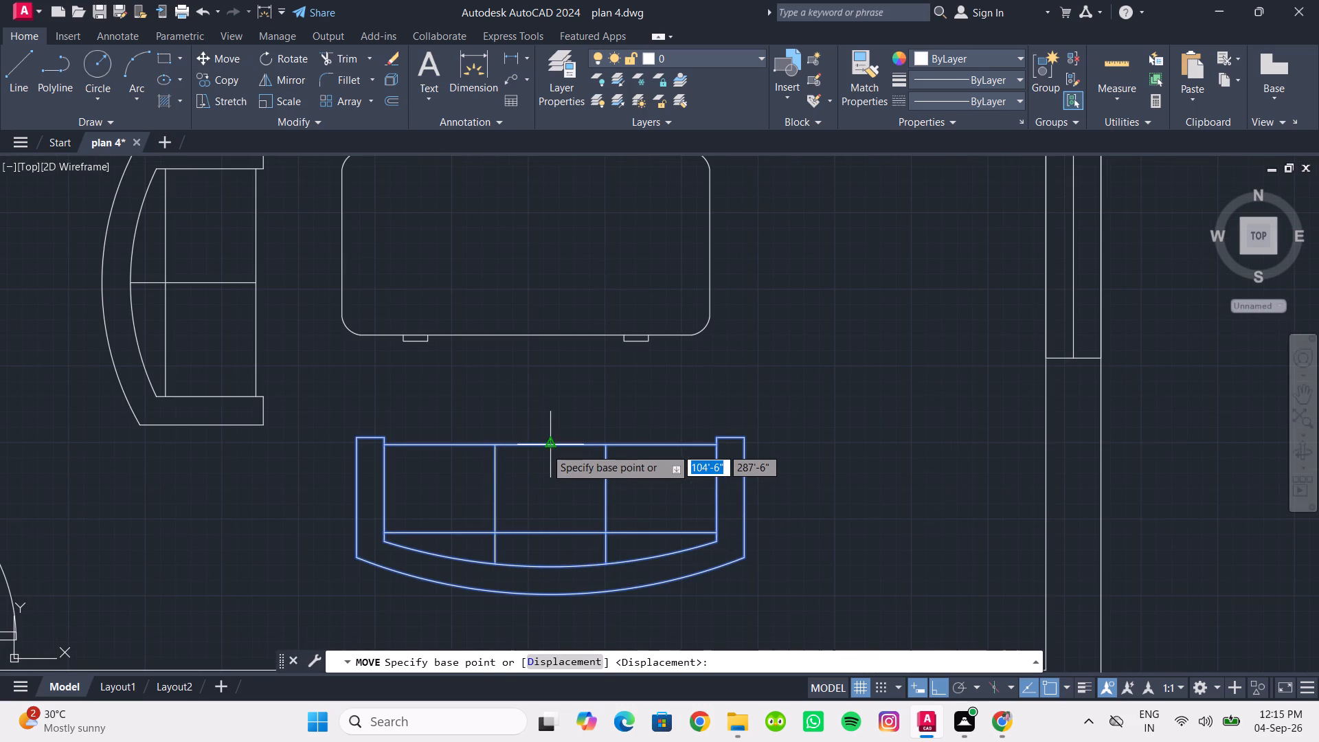
pyautogui.click(545, 448)
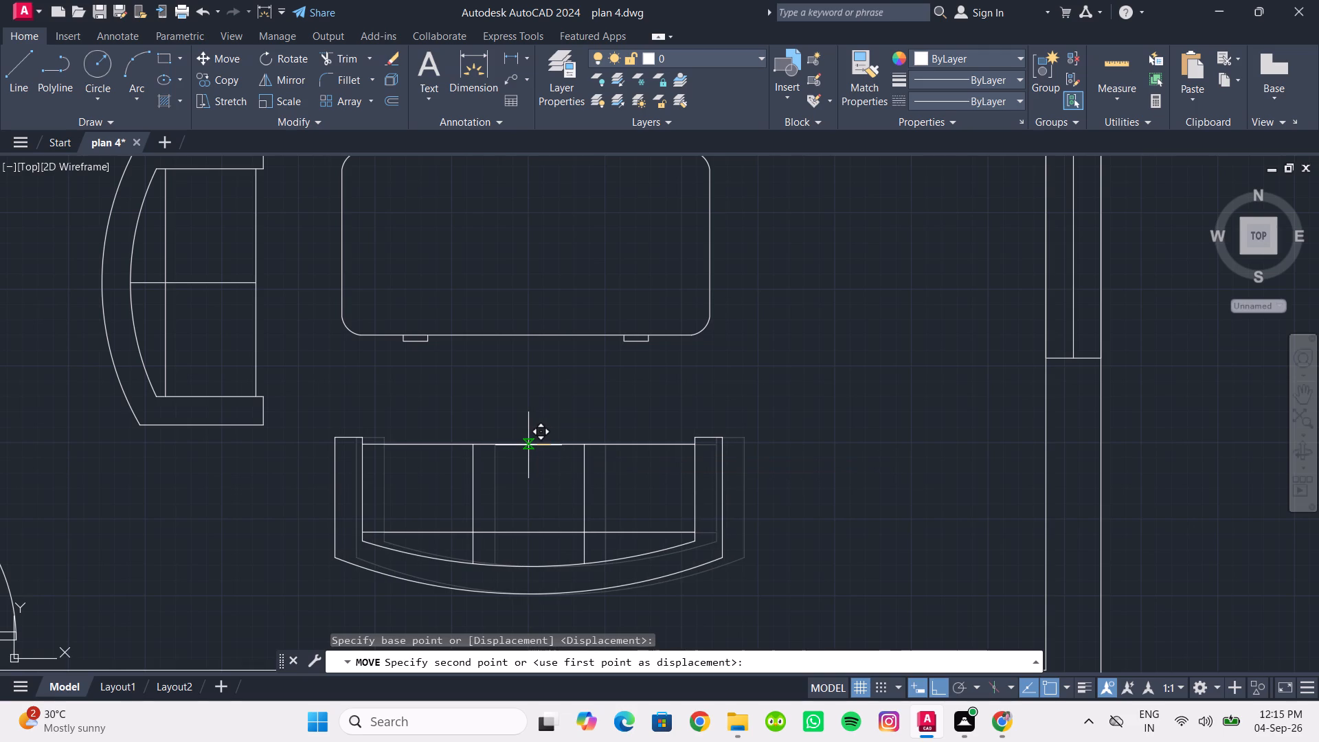
pyautogui.click(528, 445)
# Mirror the reduced two-seat sofa across the coffee table's vertical centreline to the passage side, keeping the original.
pyautogui.scroll(-1, 539, 431)
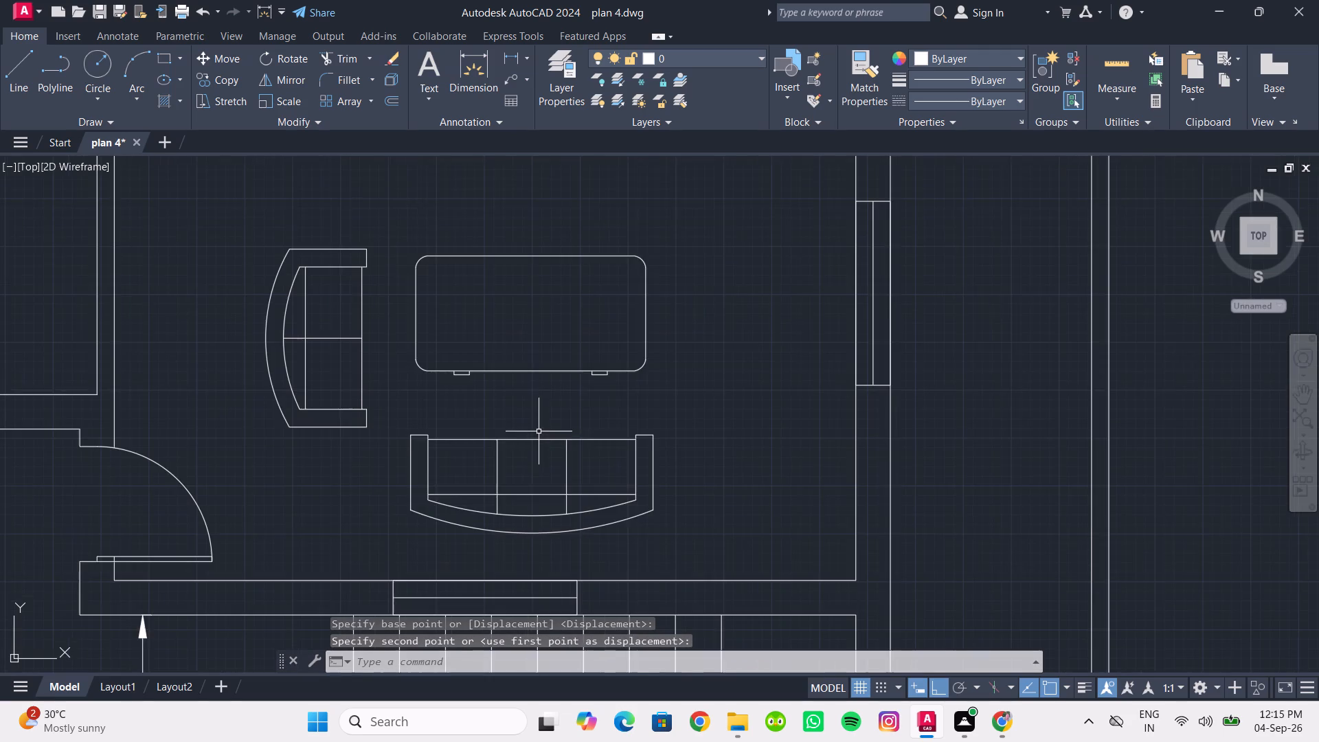
pyautogui.moveTo(539, 431); pyautogui.dragTo(565, 466, button='middle')
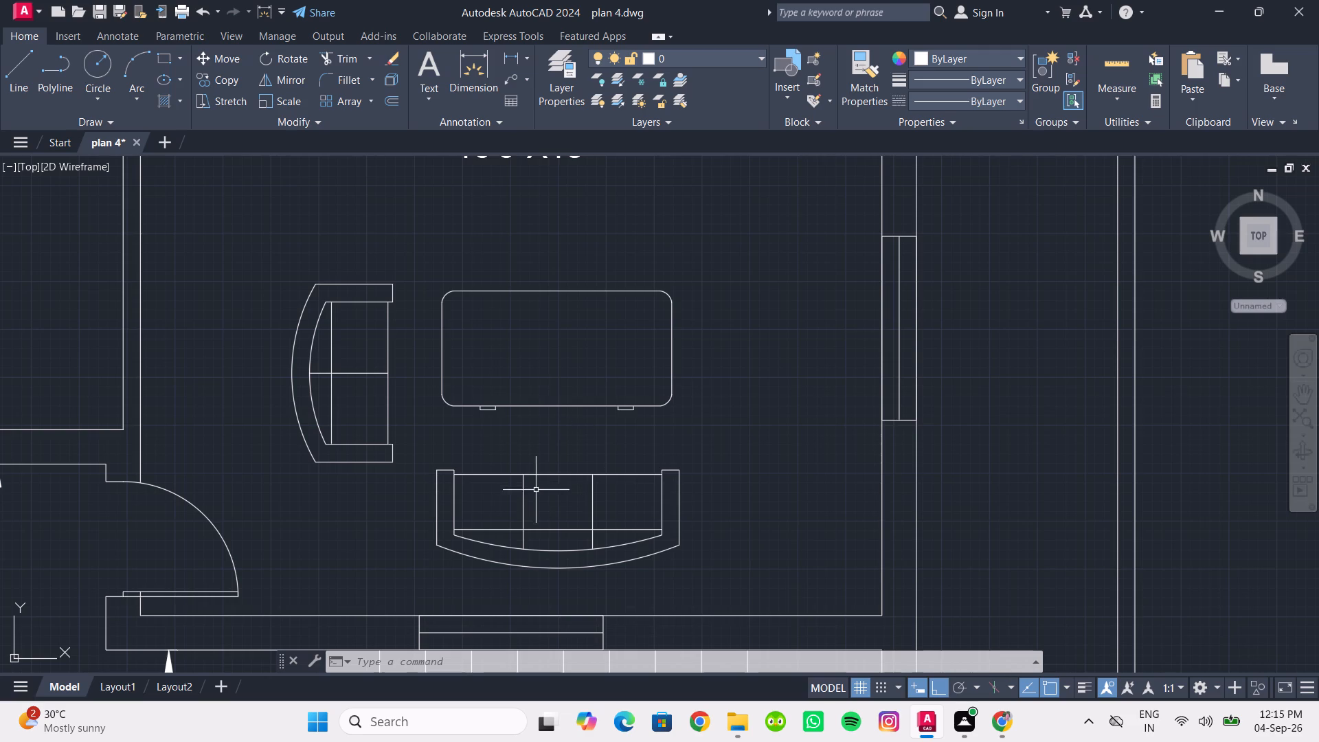
pyautogui.moveTo(532, 479); pyautogui.dragTo(482, 447, button='middle')
pyautogui.click(234, 211)
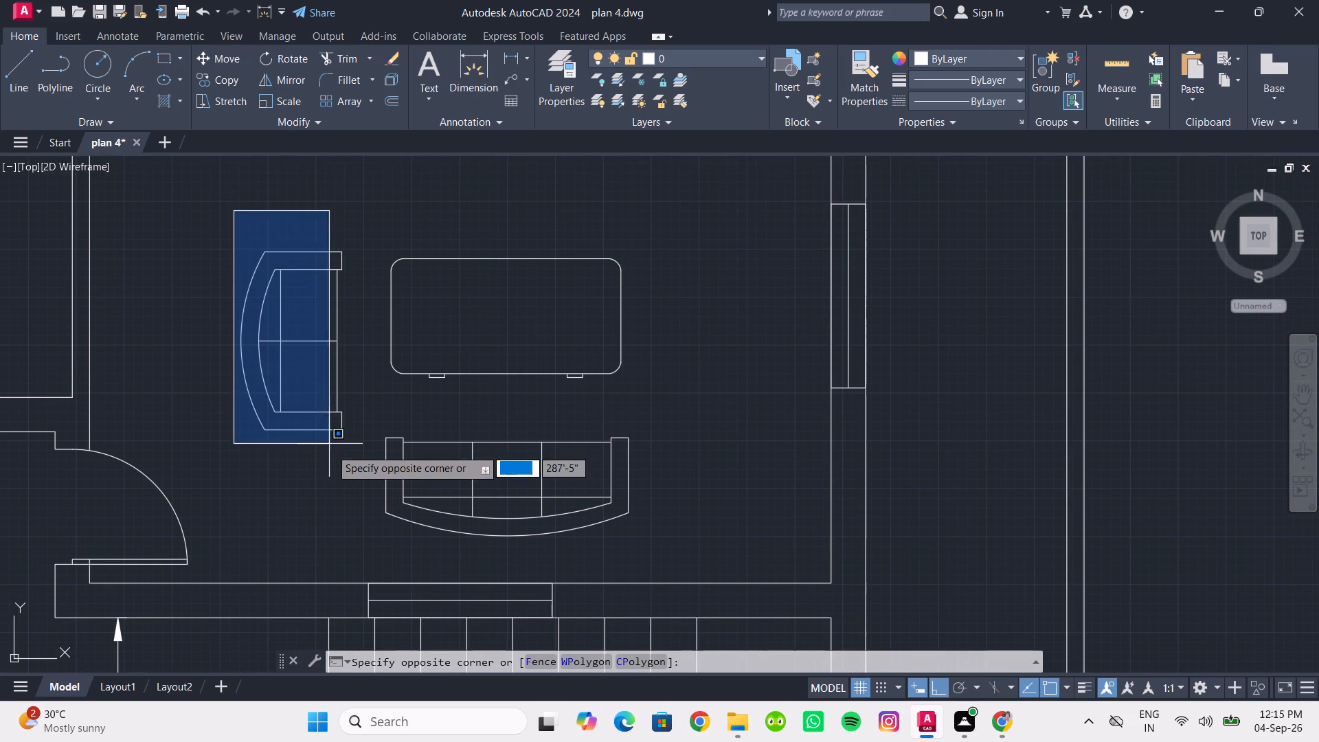
pyautogui.click(347, 482)
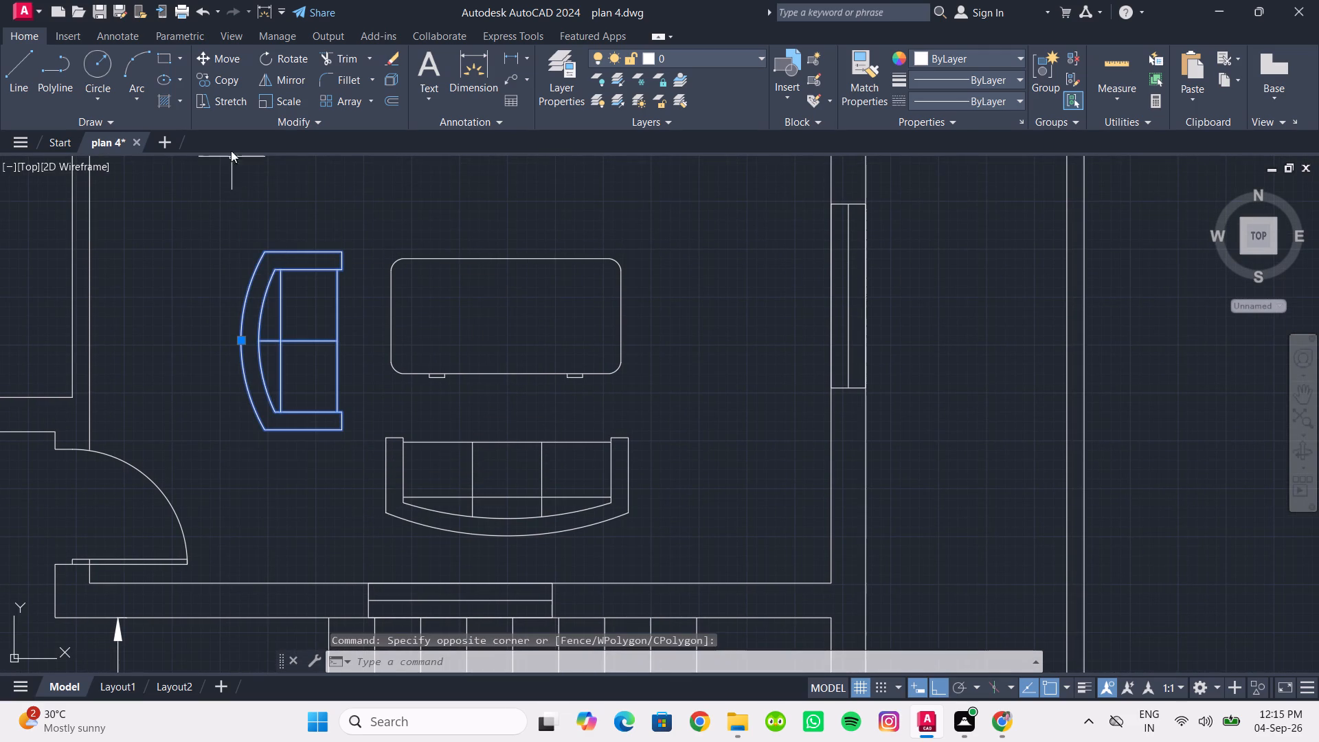
pyautogui.click(291, 81)
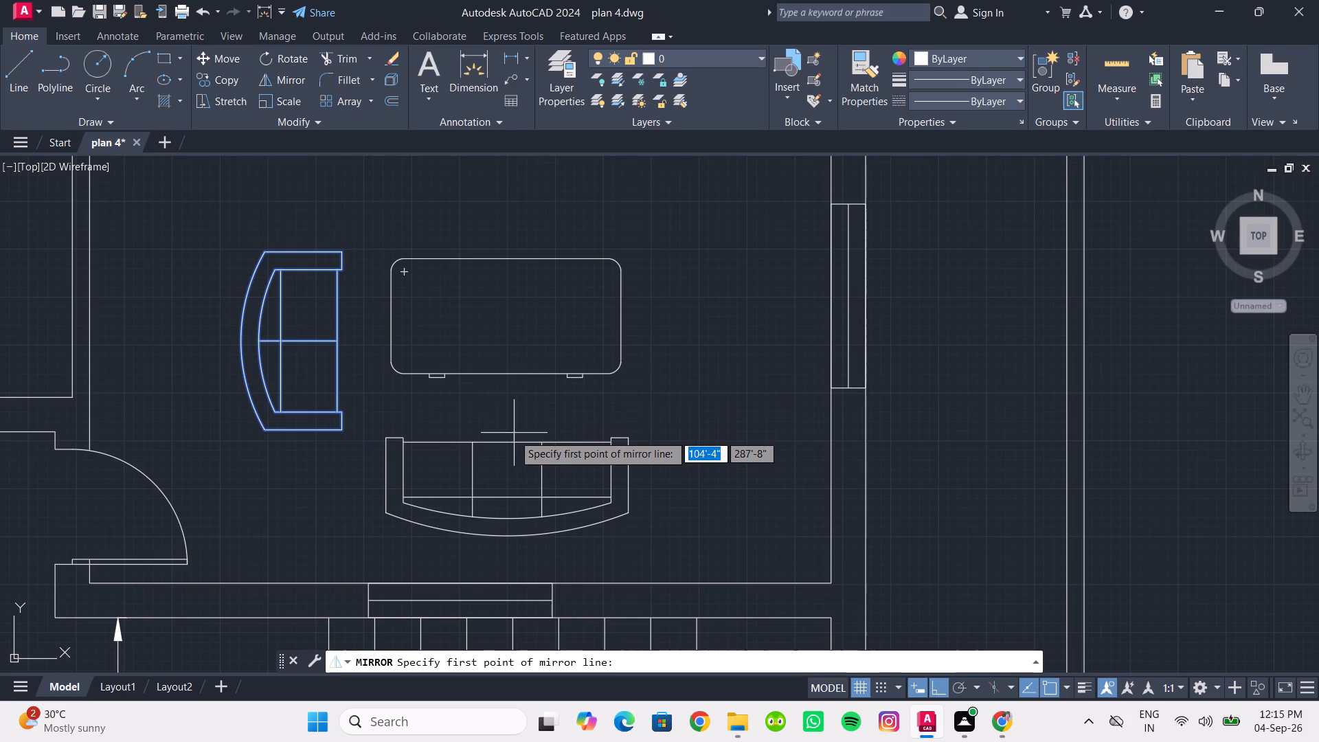
pyautogui.click(510, 442)
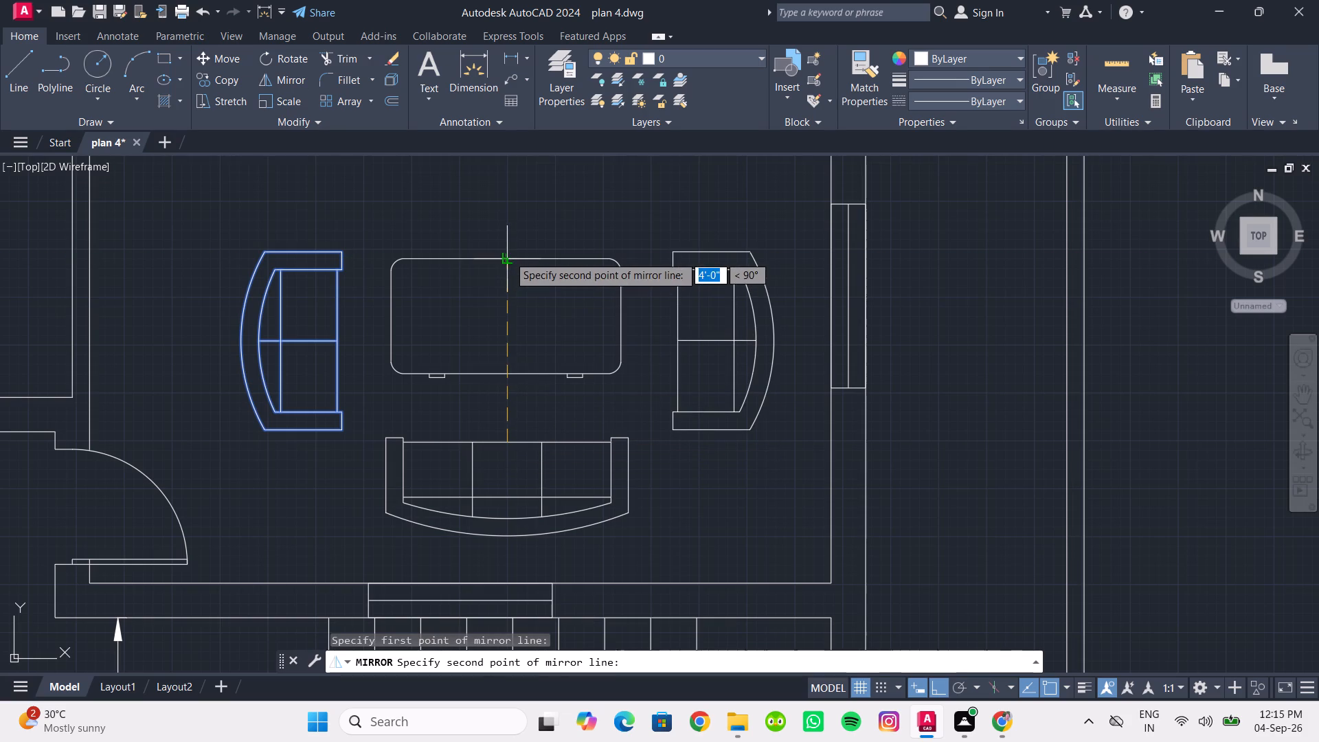
pyautogui.click(508, 256)
pyautogui.moveTo(548, 314); pyautogui.dragTo(508, 256)
# Review the drawing hall's sofa arrangement up close and within the whole ground floor plan.
pyautogui.scroll(-2, 525, 319)
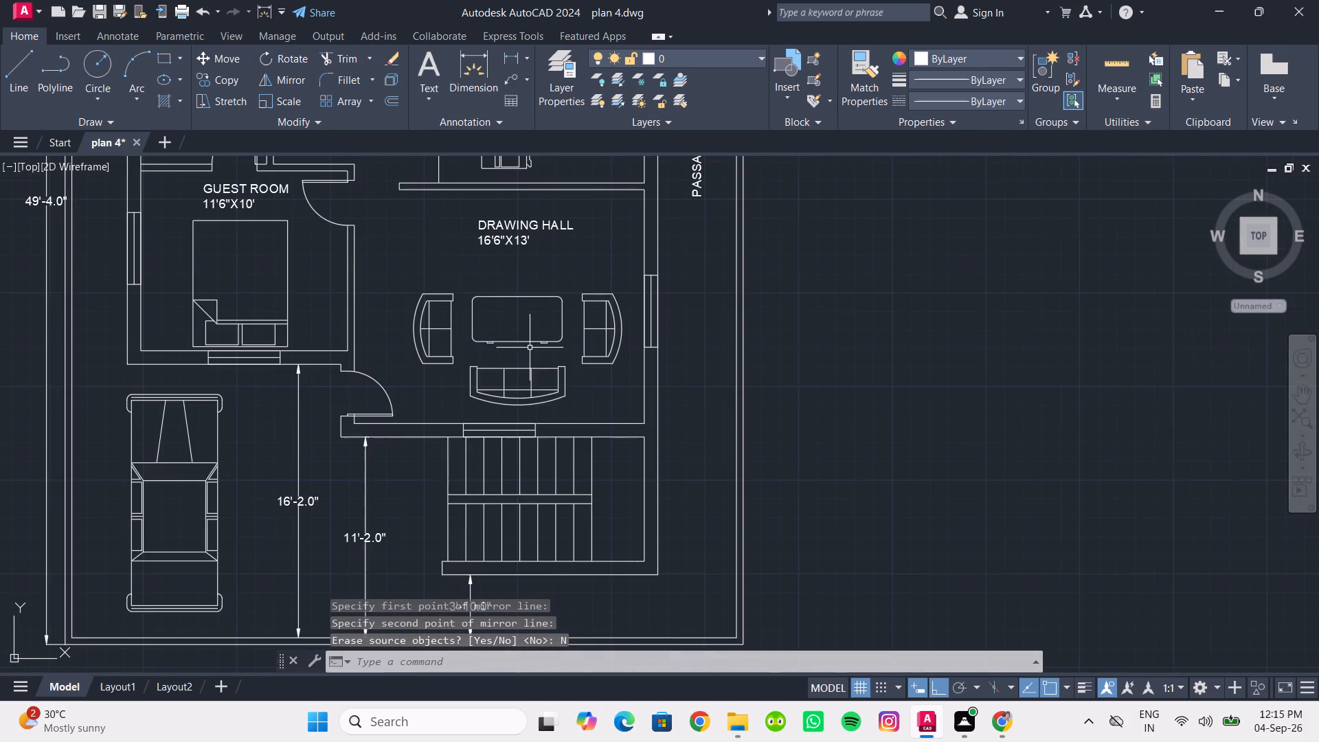
pyautogui.scroll(-1, 537, 363)
pyautogui.moveTo(537, 363); pyautogui.dragTo(534, 387, button='middle')
pyautogui.scroll(2, 534, 388)
pyautogui.middleClick(532, 390)
pyautogui.scroll(2, 530, 387)
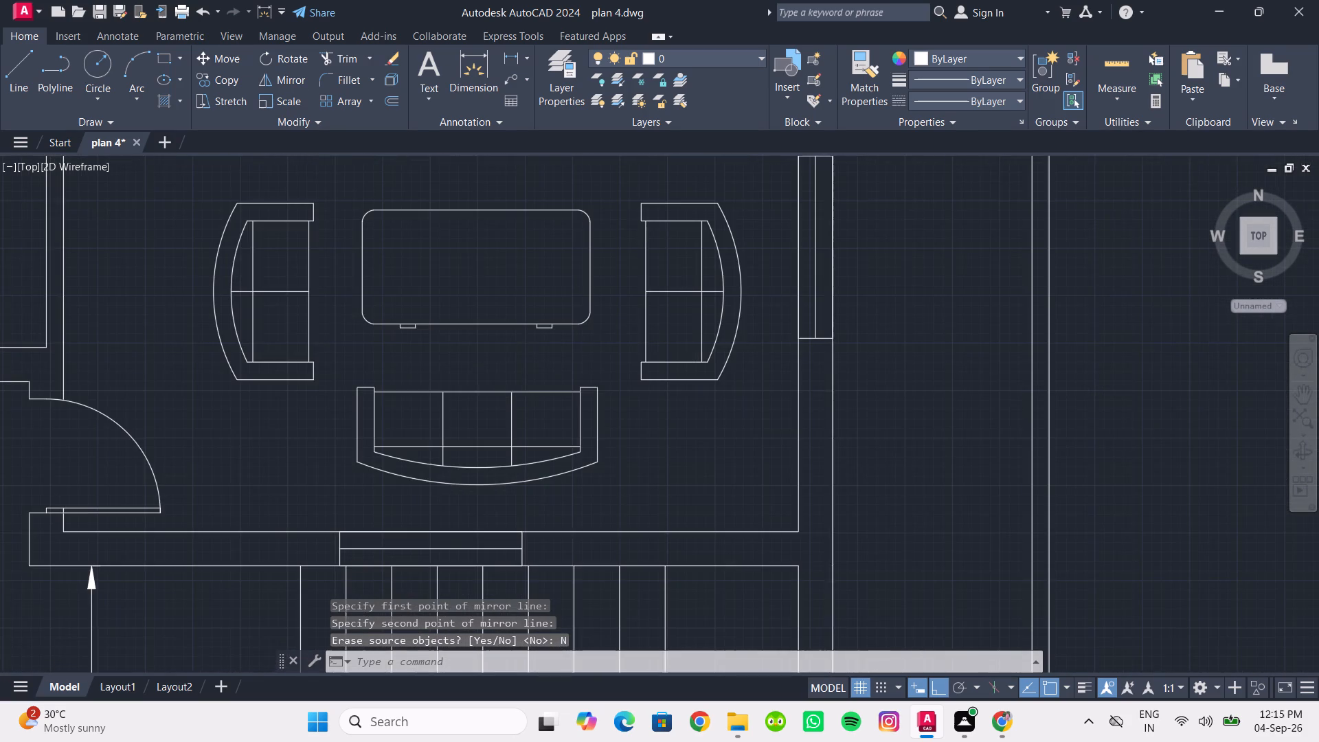
pyautogui.moveTo(515, 362); pyautogui.dragTo(550, 429, button='middle')
pyautogui.scroll(-1, 530, 410)
pyautogui.scroll(-4, 448, 333)
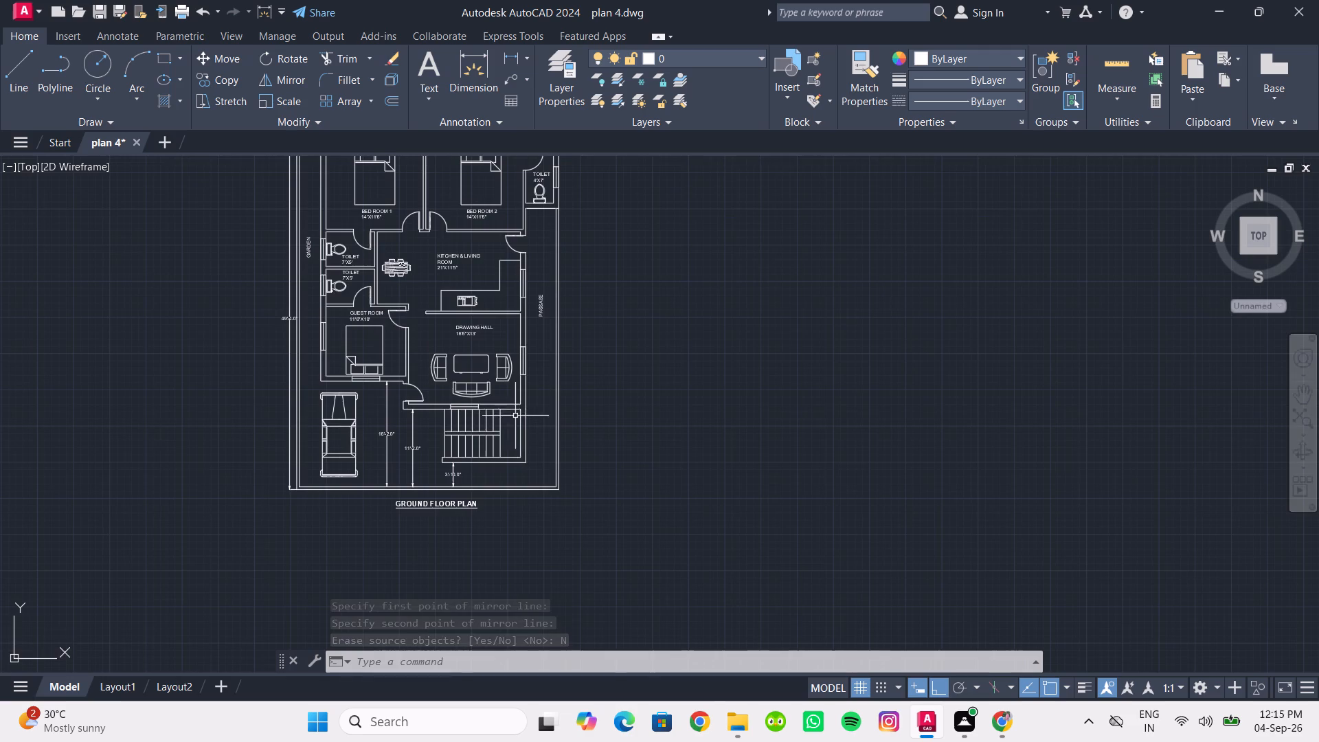
pyautogui.scroll(1, 523, 411)
pyautogui.moveTo(506, 386); pyautogui.dragTo(552, 438, button='middle')
pyautogui.scroll(-1, 557, 447)
pyautogui.moveTo(557, 447); pyautogui.dragTo(577, 460, button='middle')
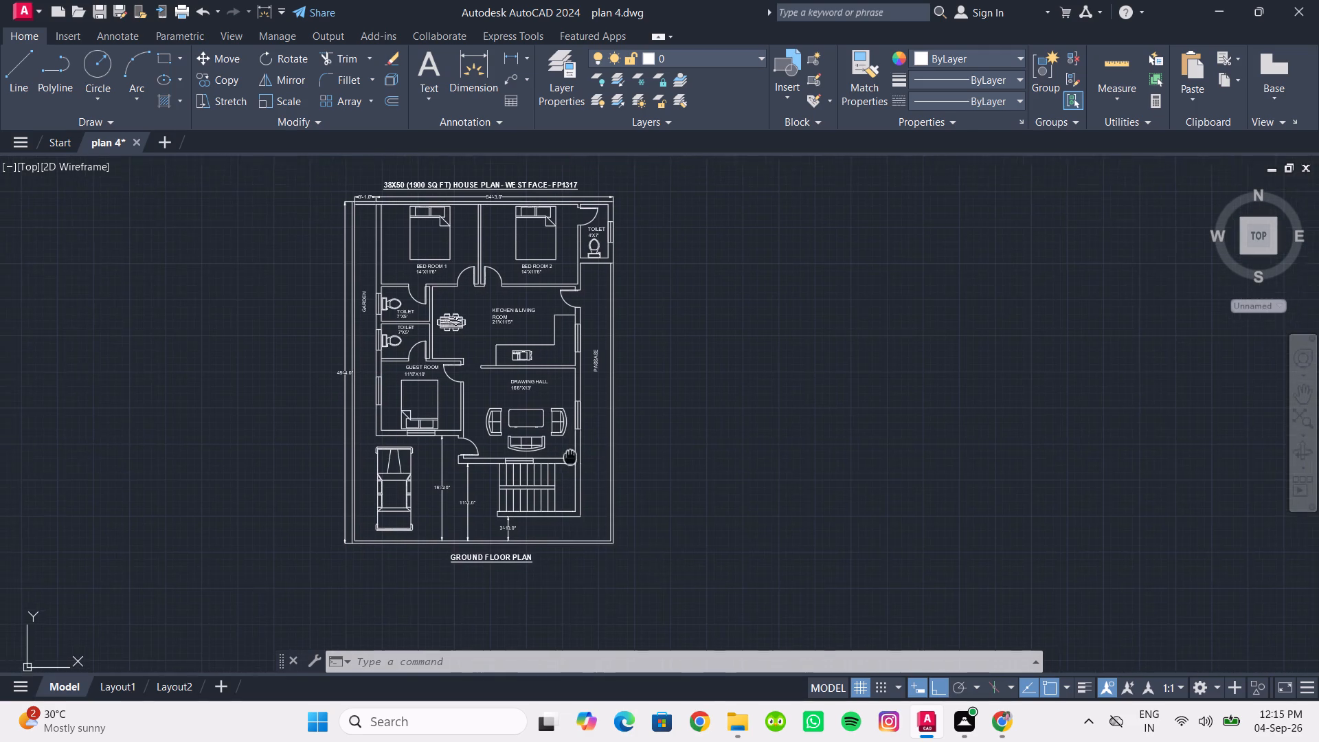
pyautogui.moveTo(577, 460); pyautogui.dragTo(593, 477, button='middle')
pyautogui.moveTo(591, 472); pyautogui.dragTo(617, 466, button='middle')
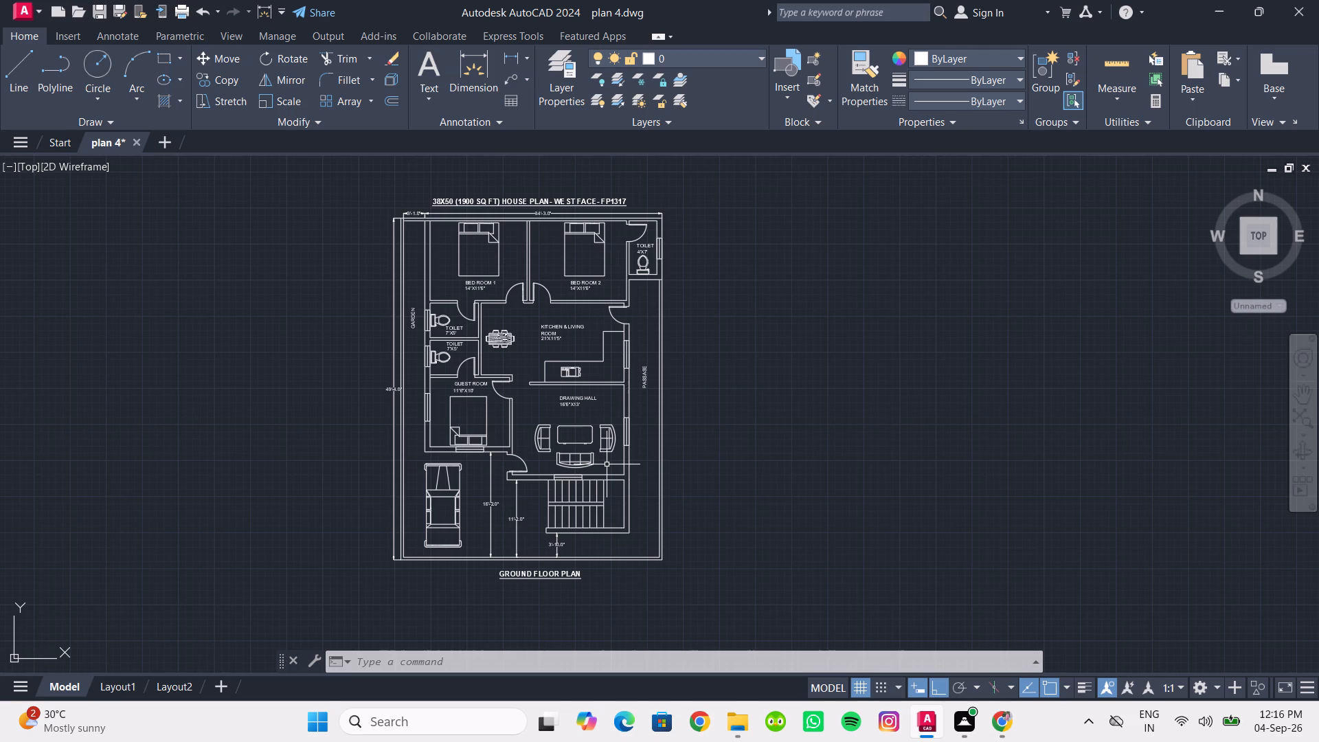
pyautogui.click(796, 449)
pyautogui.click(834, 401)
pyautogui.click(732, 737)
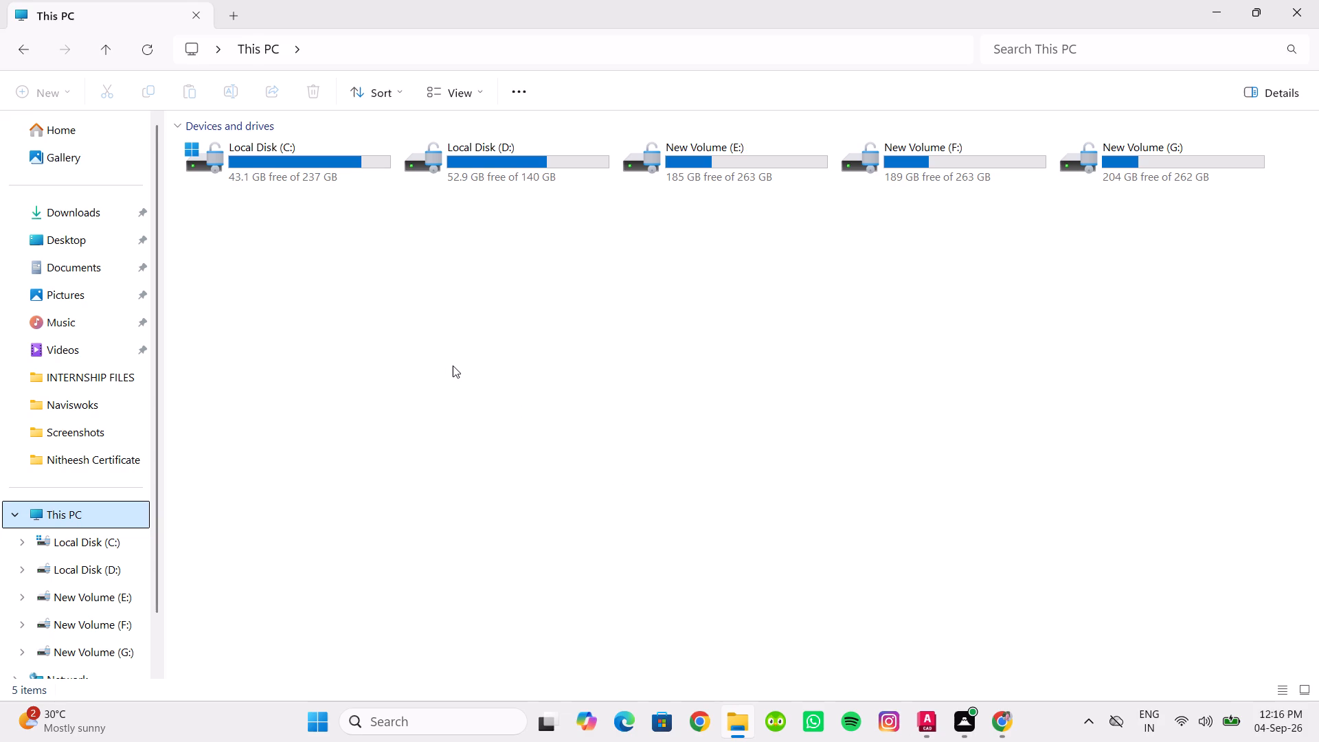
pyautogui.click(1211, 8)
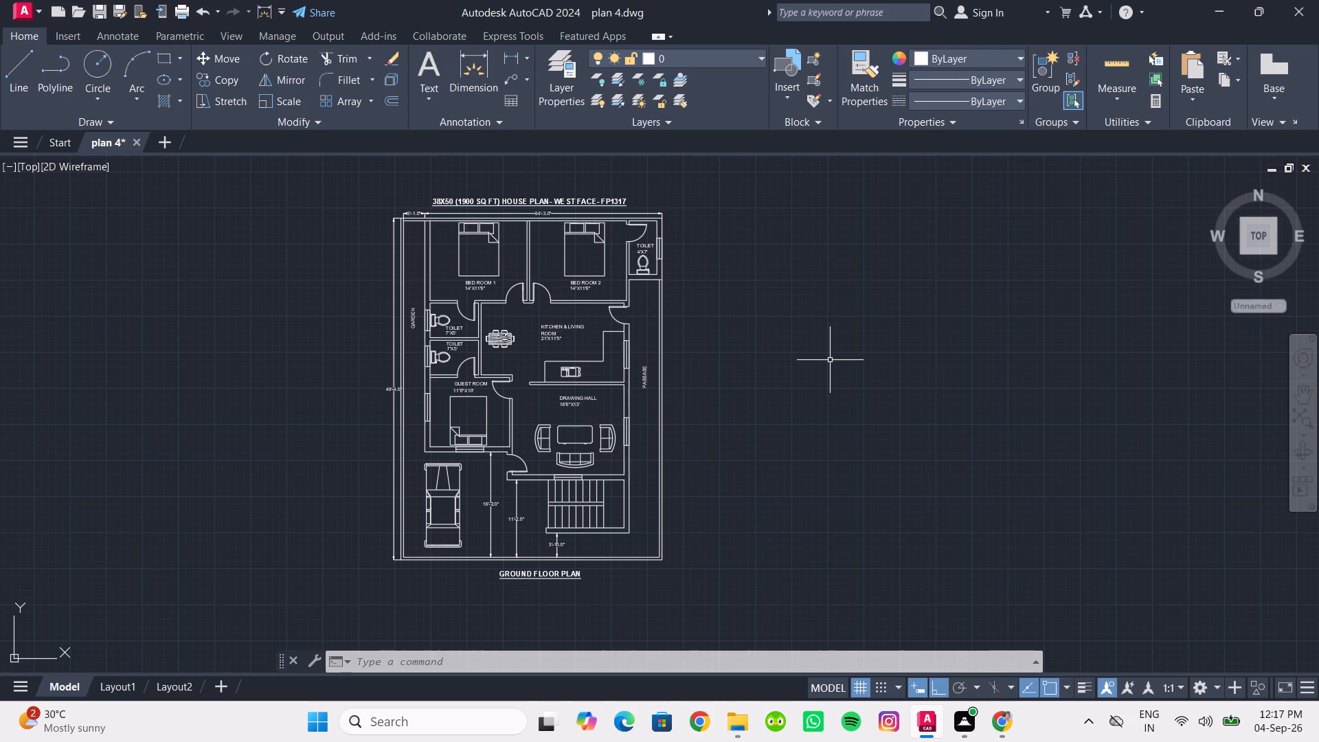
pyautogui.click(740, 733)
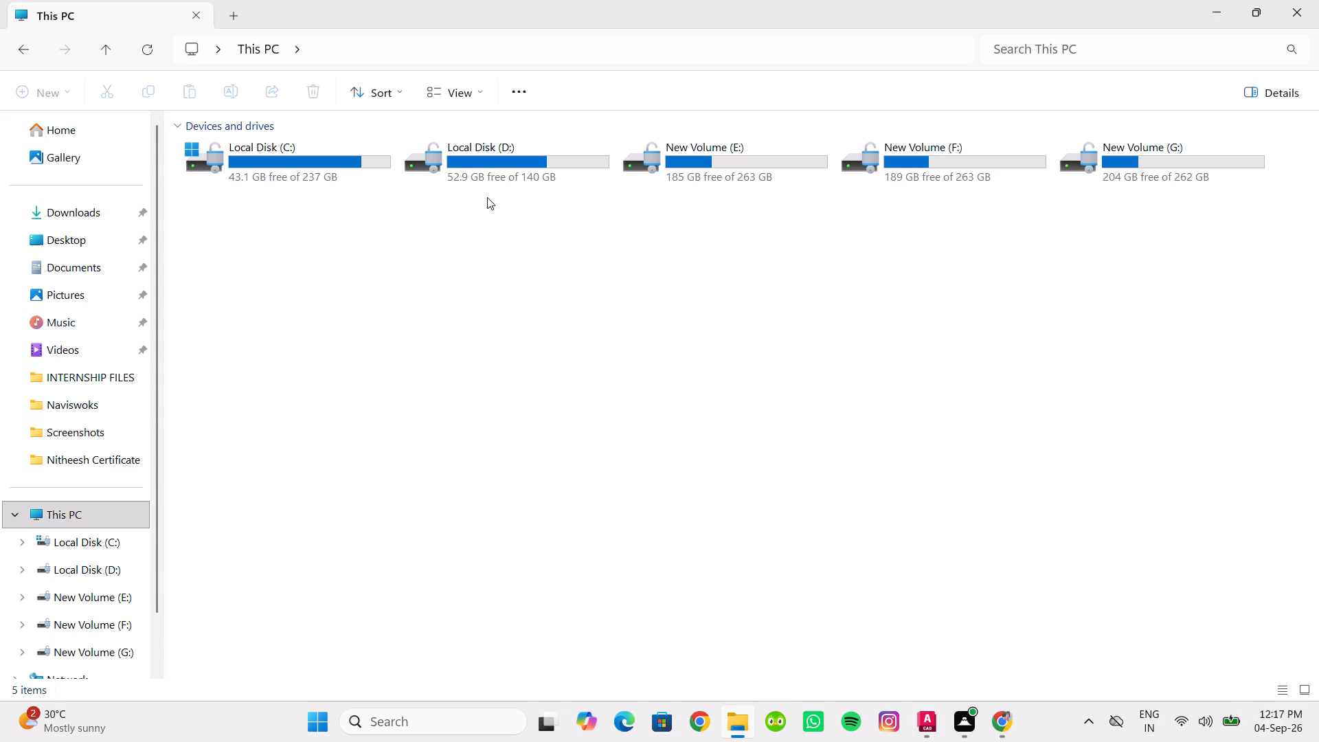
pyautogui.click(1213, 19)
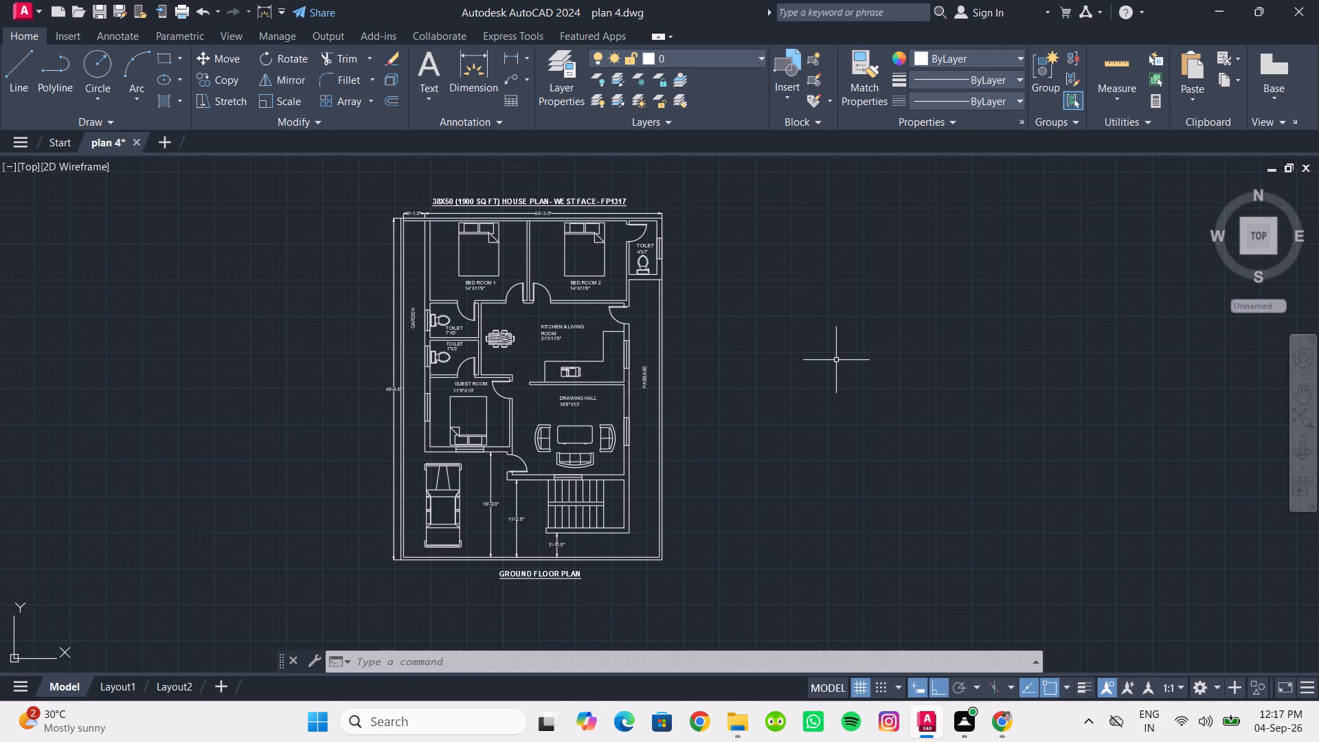
# Open Calculator and add up 194, 87.5, 78, 74 and 58.
pyautogui.click(397, 717)
pyautogui.write('CA')
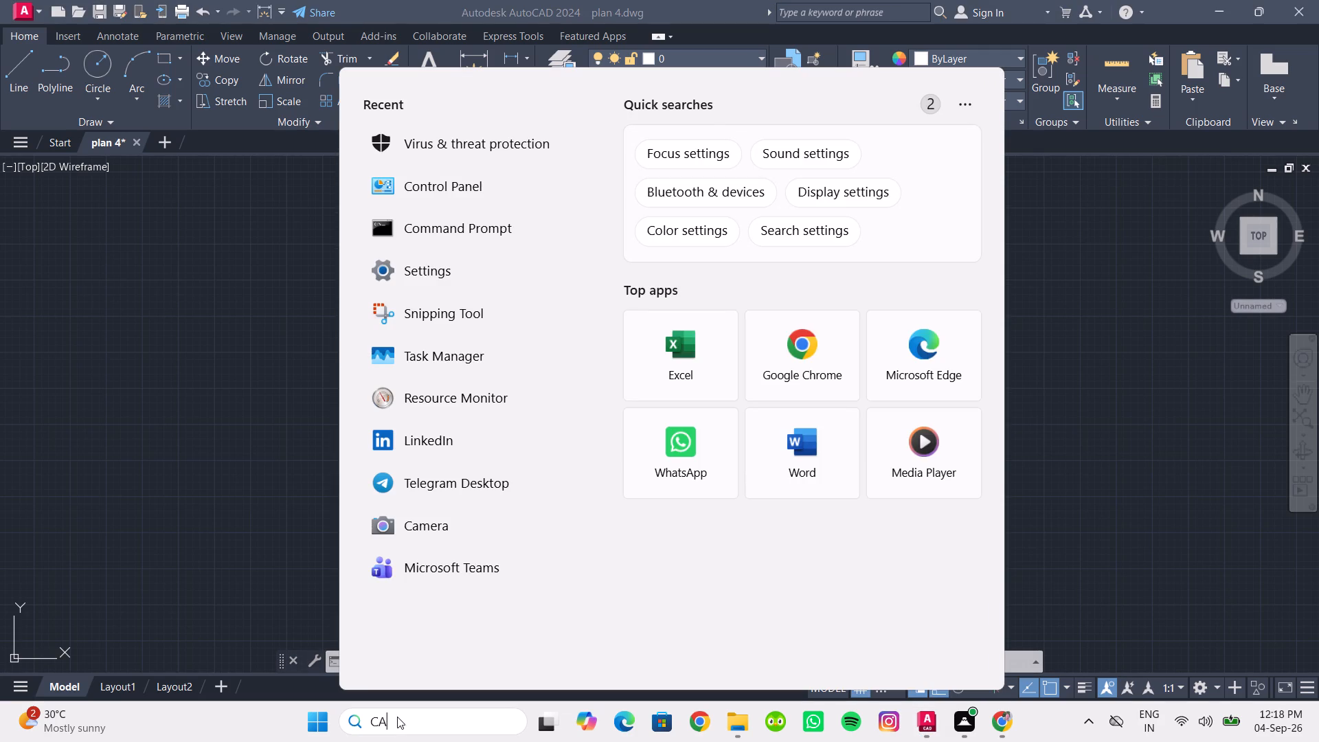
pyautogui.press('l')
pyautogui.press('Return')
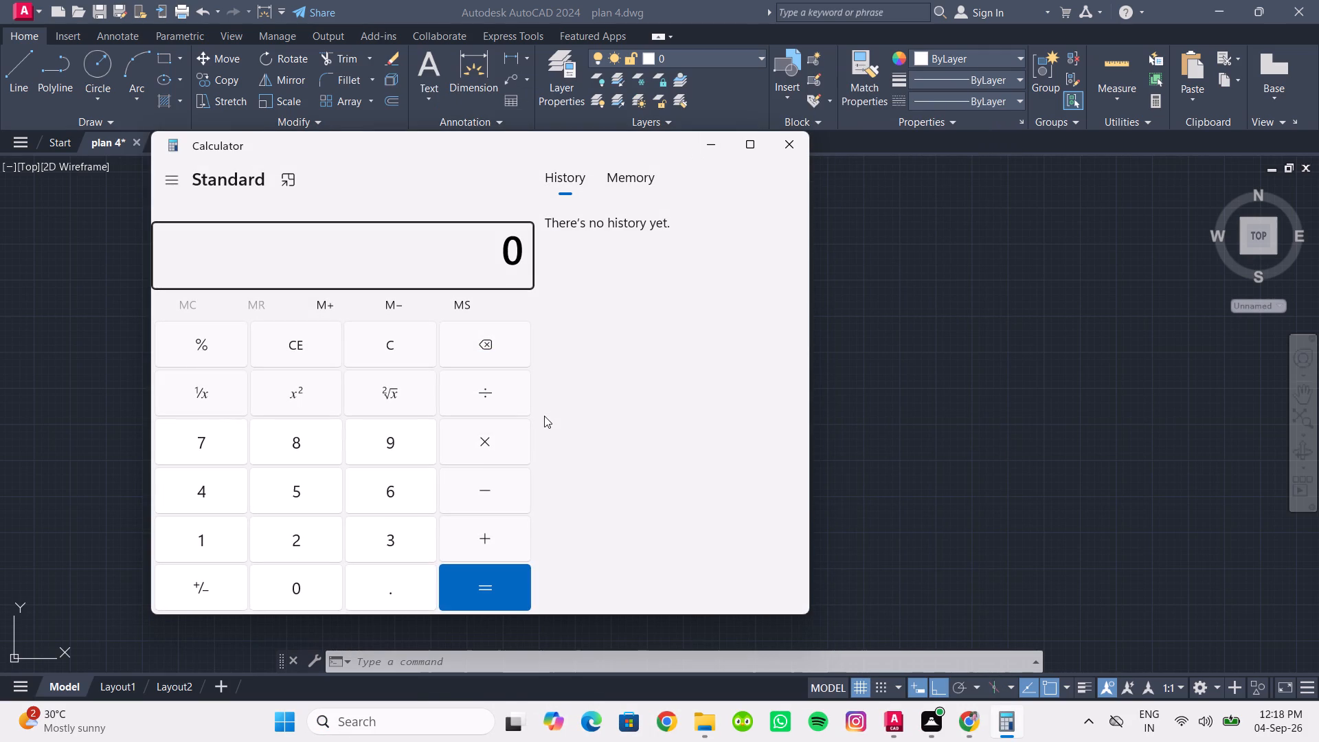
pyautogui.press('7')
pyautogui.press('BackSpace')
pyautogui.press('BackSpace')
pyautogui.press('BackSpace')
pyautogui.write('194+')
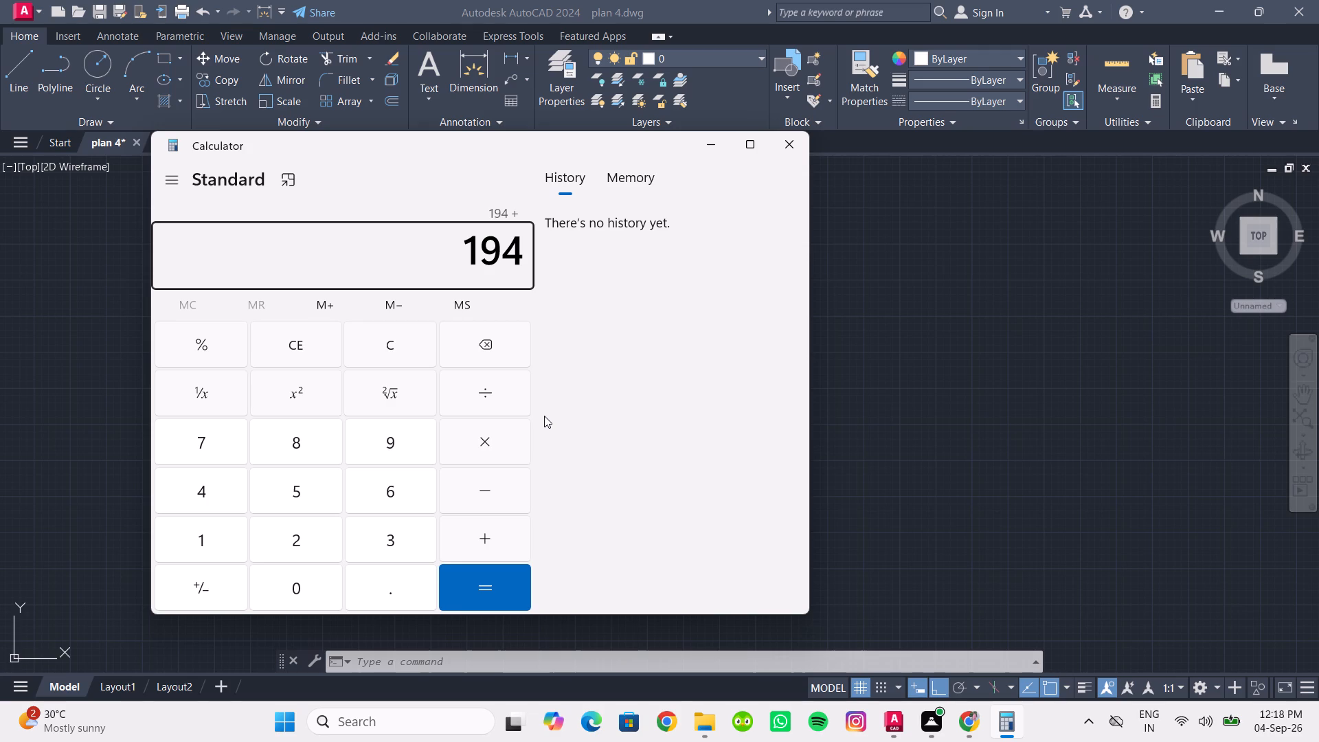
pyautogui.write('87.5+')
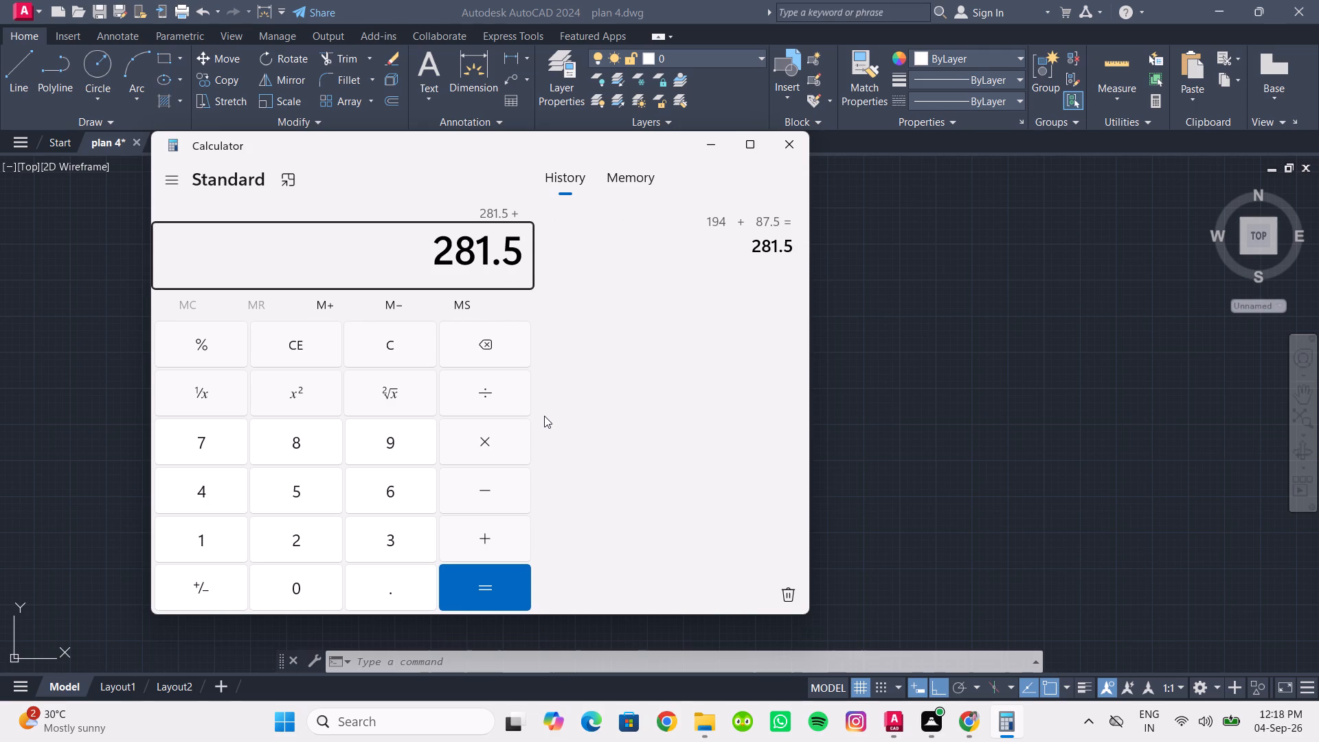
pyautogui.write('78+')
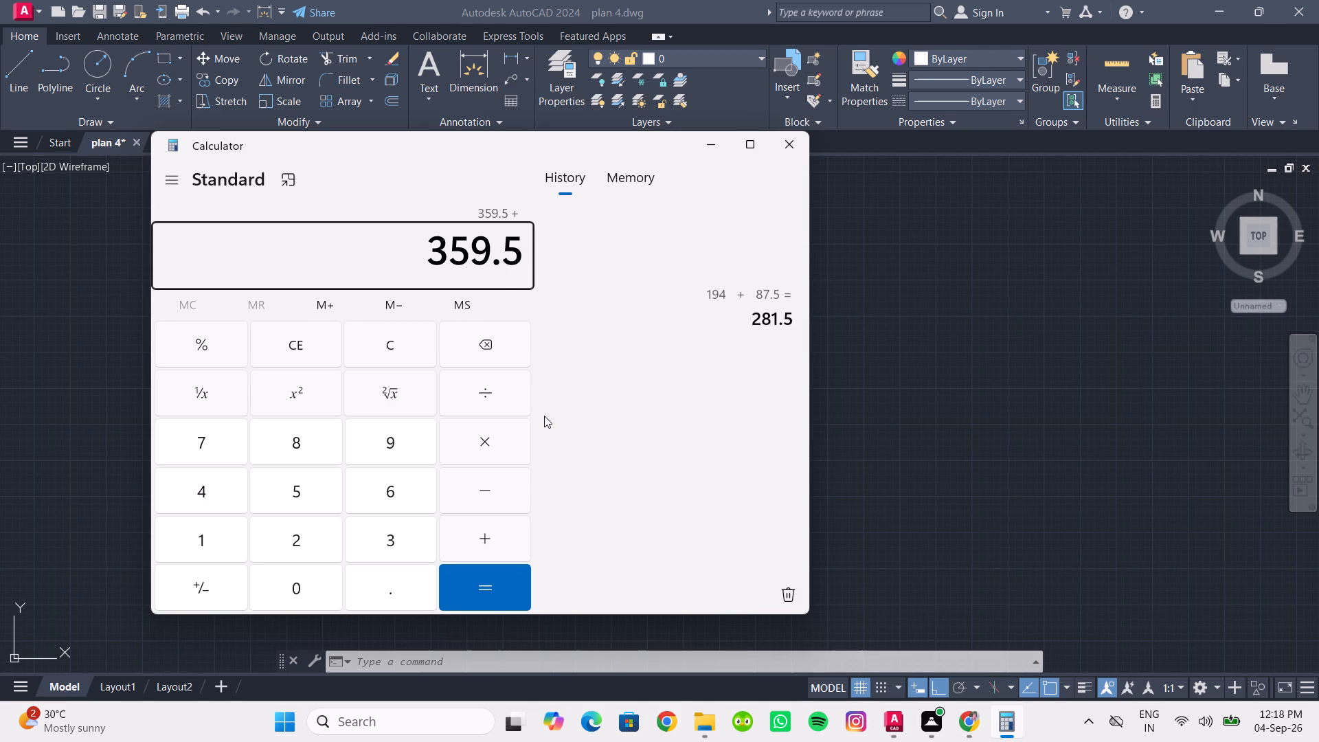
pyautogui.write('74+')
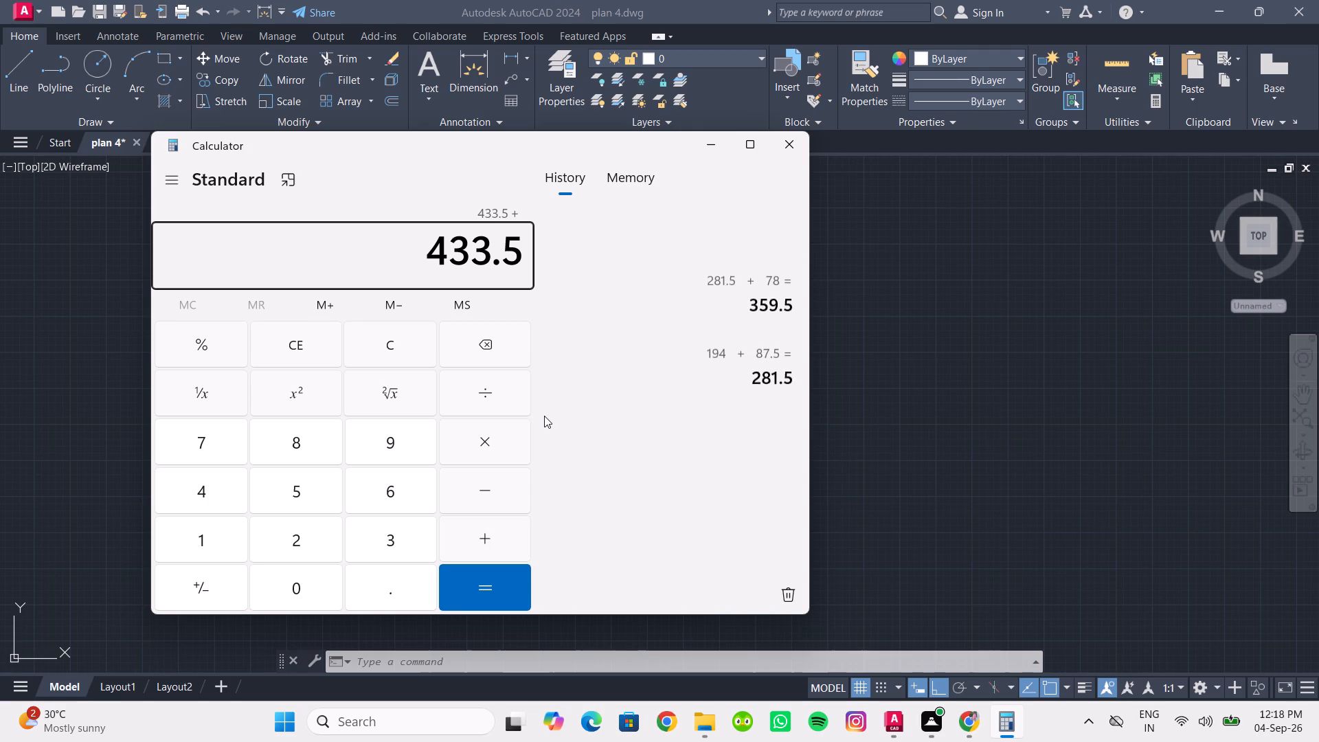
pyautogui.write('58+')
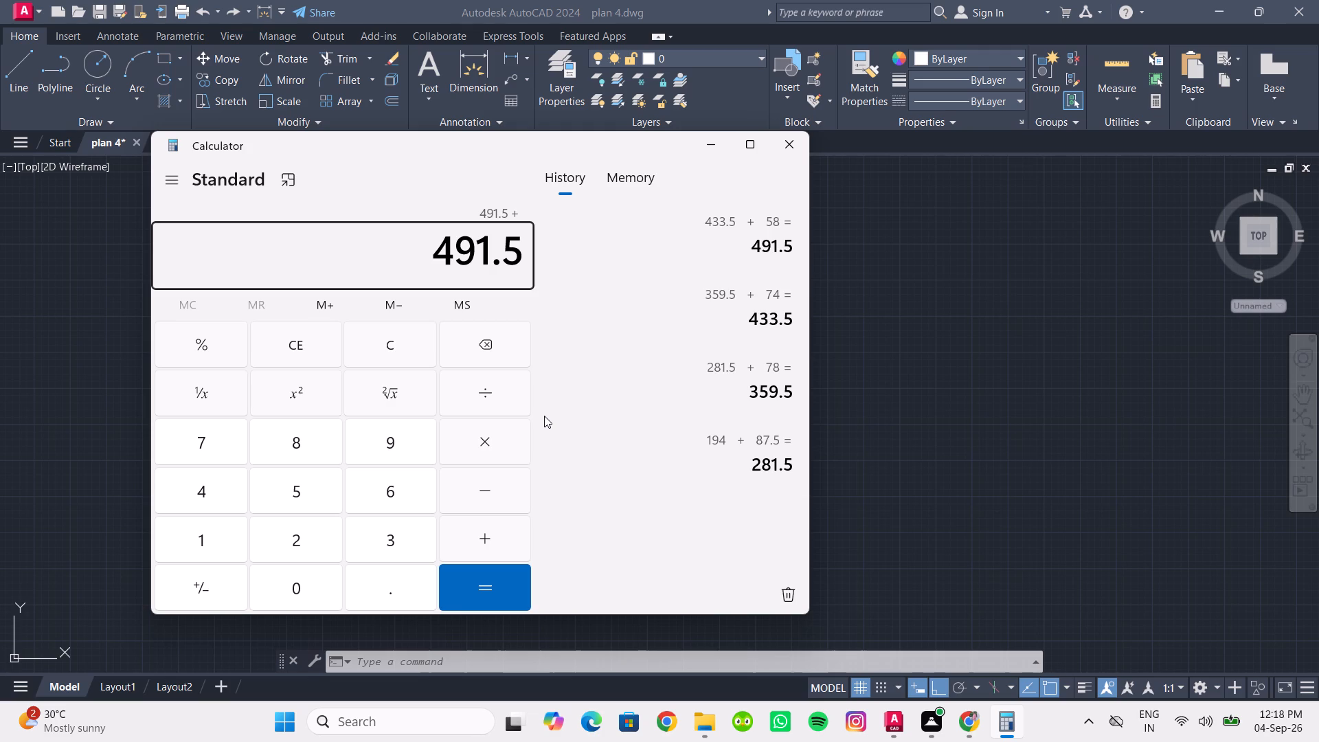
# Clear the running sum and calculate 237 minus 43.1.
pyautogui.press('BackSpace')
pyautogui.press('BackSpace')
pyautogui.press('BackSpace')
pyautogui.press('BackSpace')
pyautogui.doubleClick(402, 346)
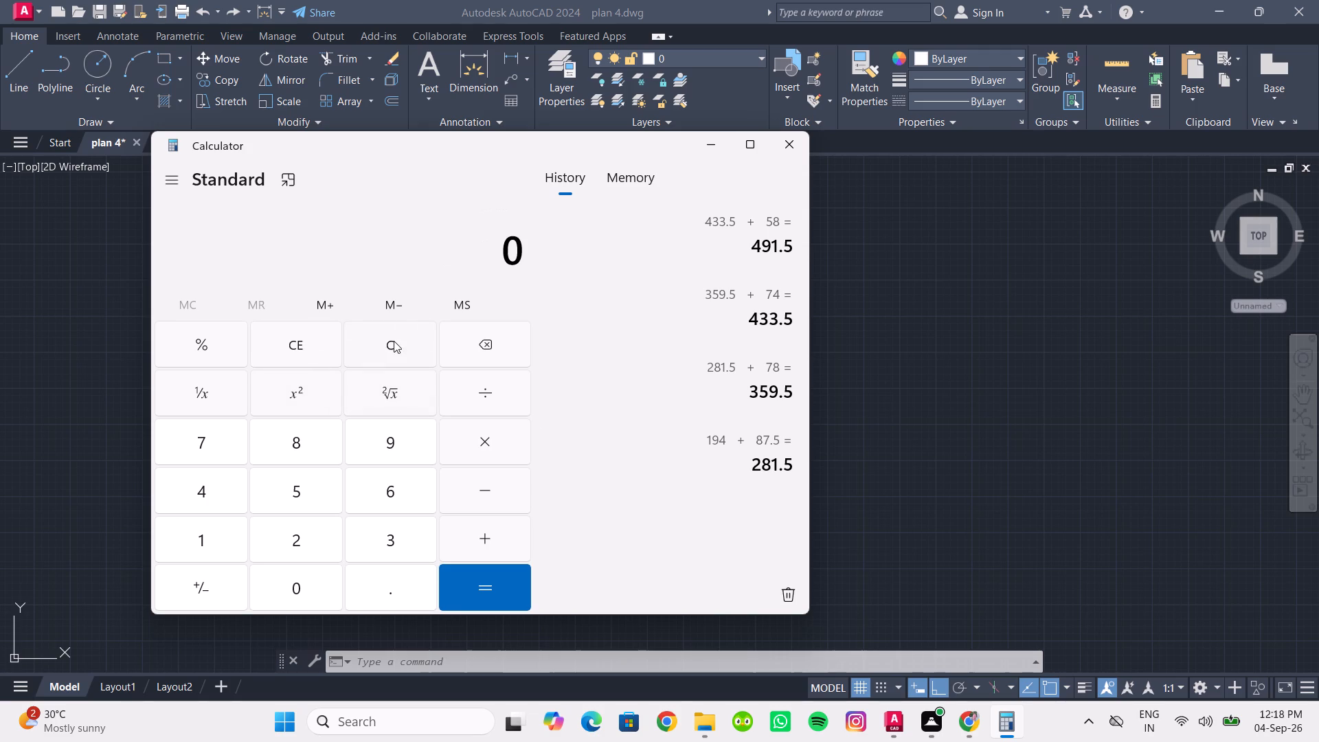
pyautogui.doubleClick(394, 341)
pyautogui.tripleClick(322, 347)
pyautogui.doubleClick(368, 353)
pyautogui.write('237-')
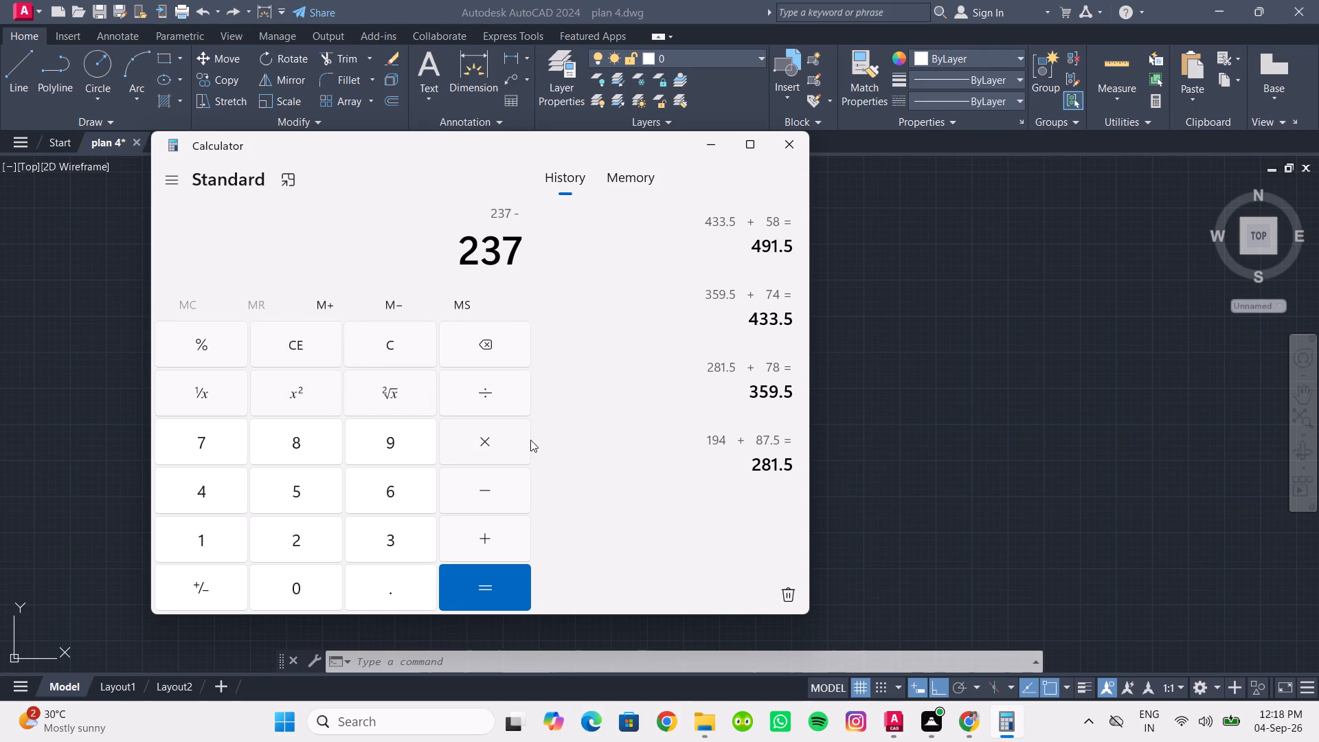
pyautogui.write('43.1')
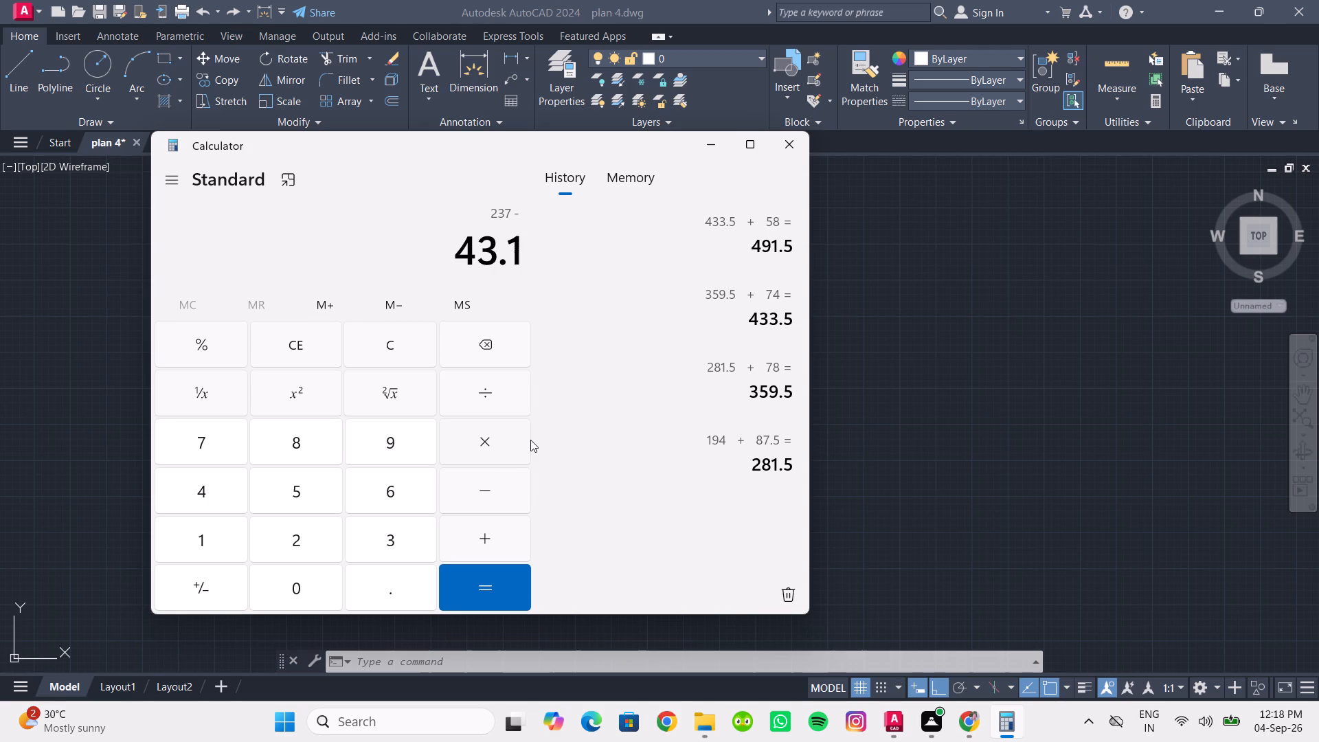
pyautogui.press('Return')
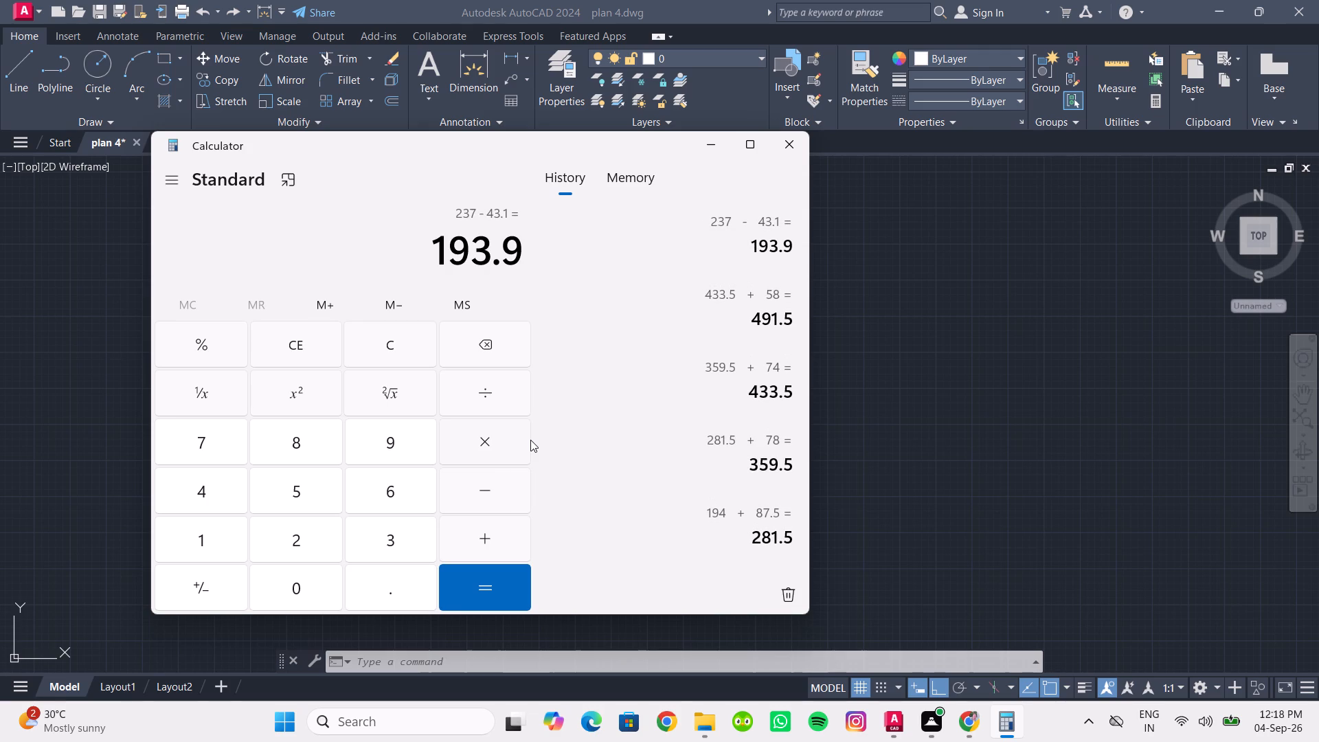
# Clear the display and calculate 140 minus 52.9.
pyautogui.click(397, 352)
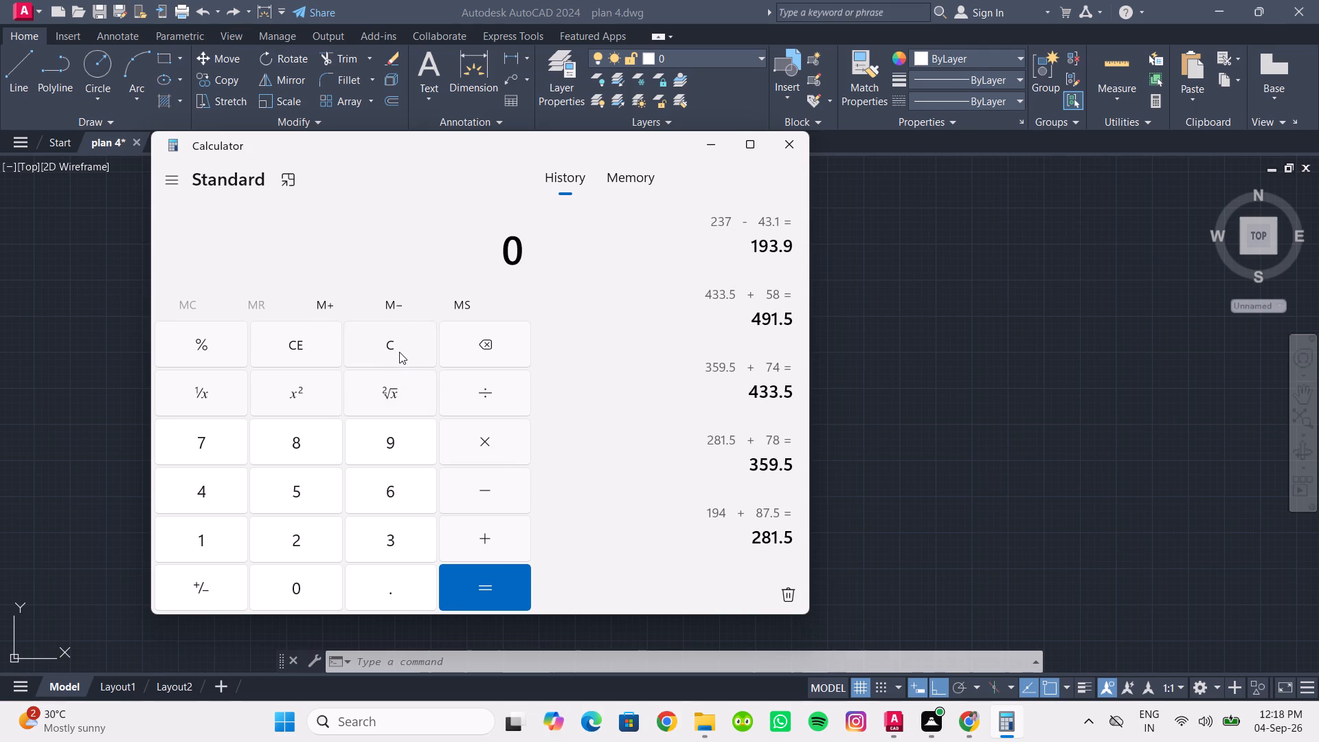
pyautogui.write('140-')
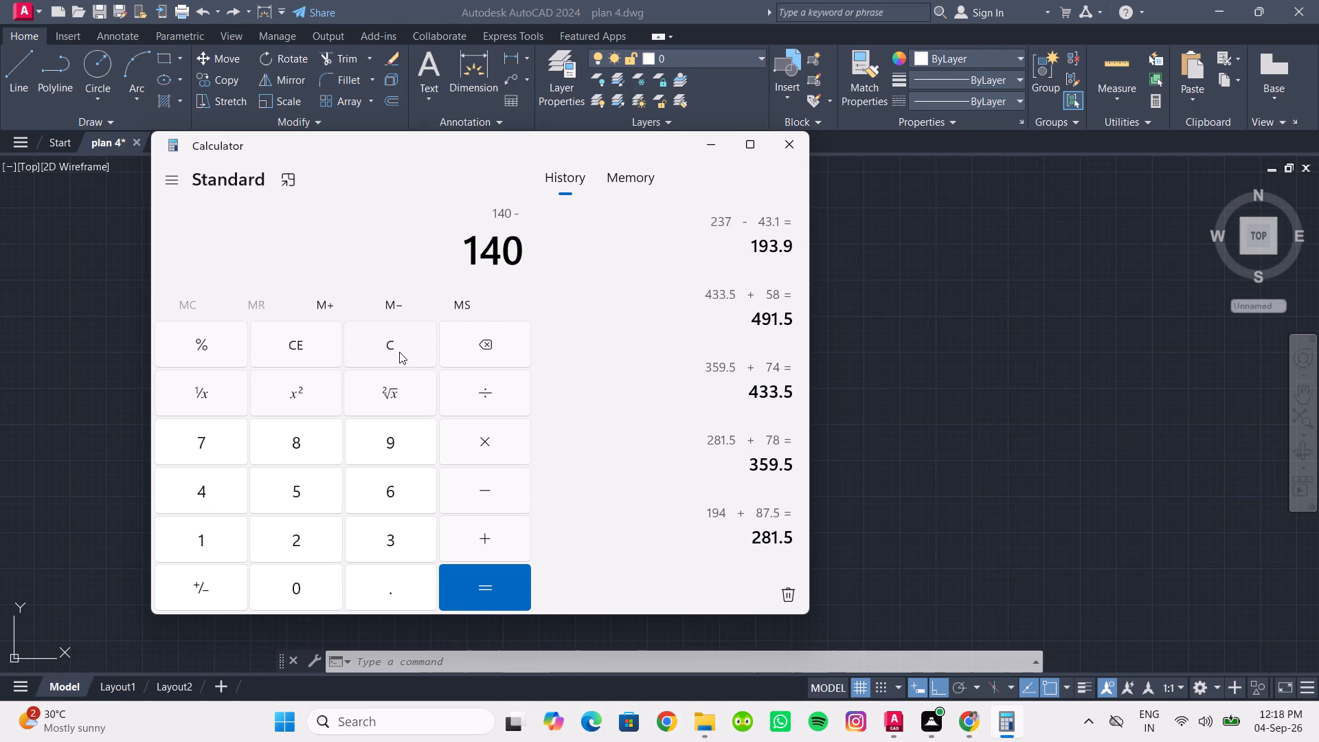
pyautogui.write('52.')
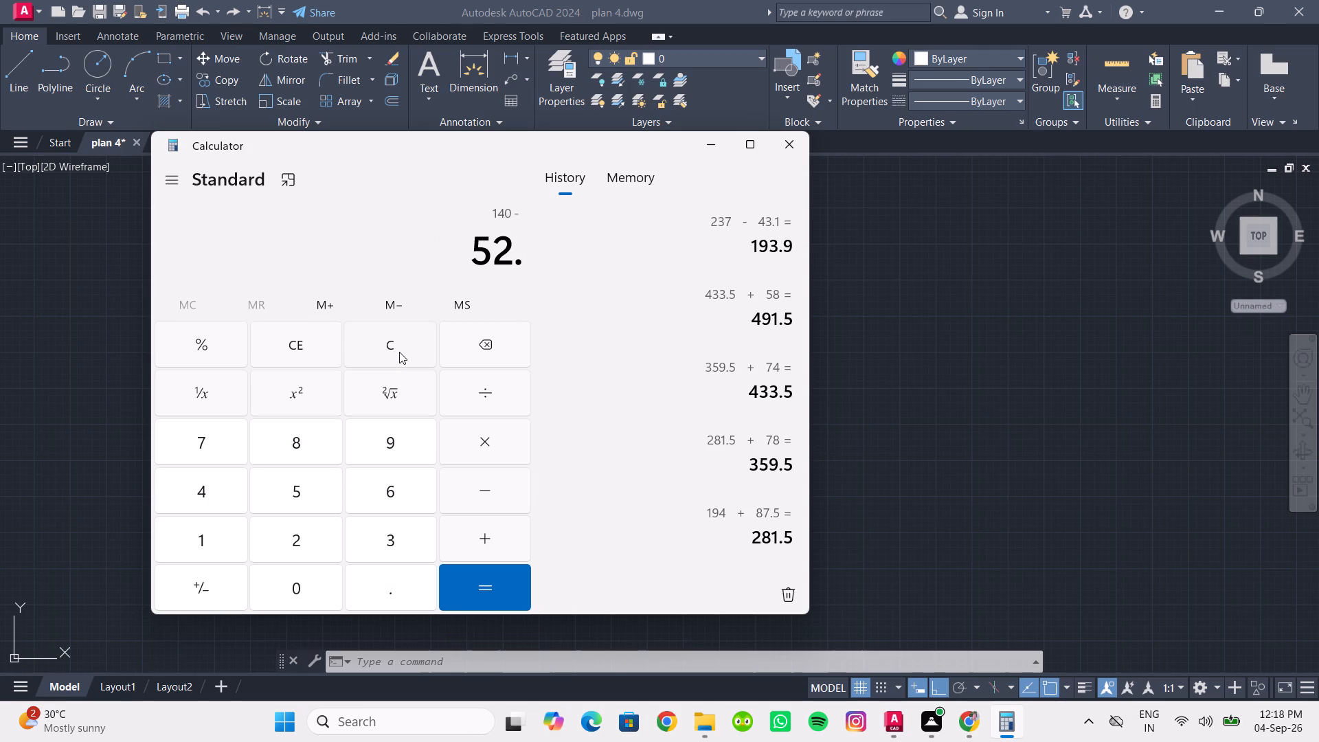
pyautogui.press('9')
pyautogui.press('Return')
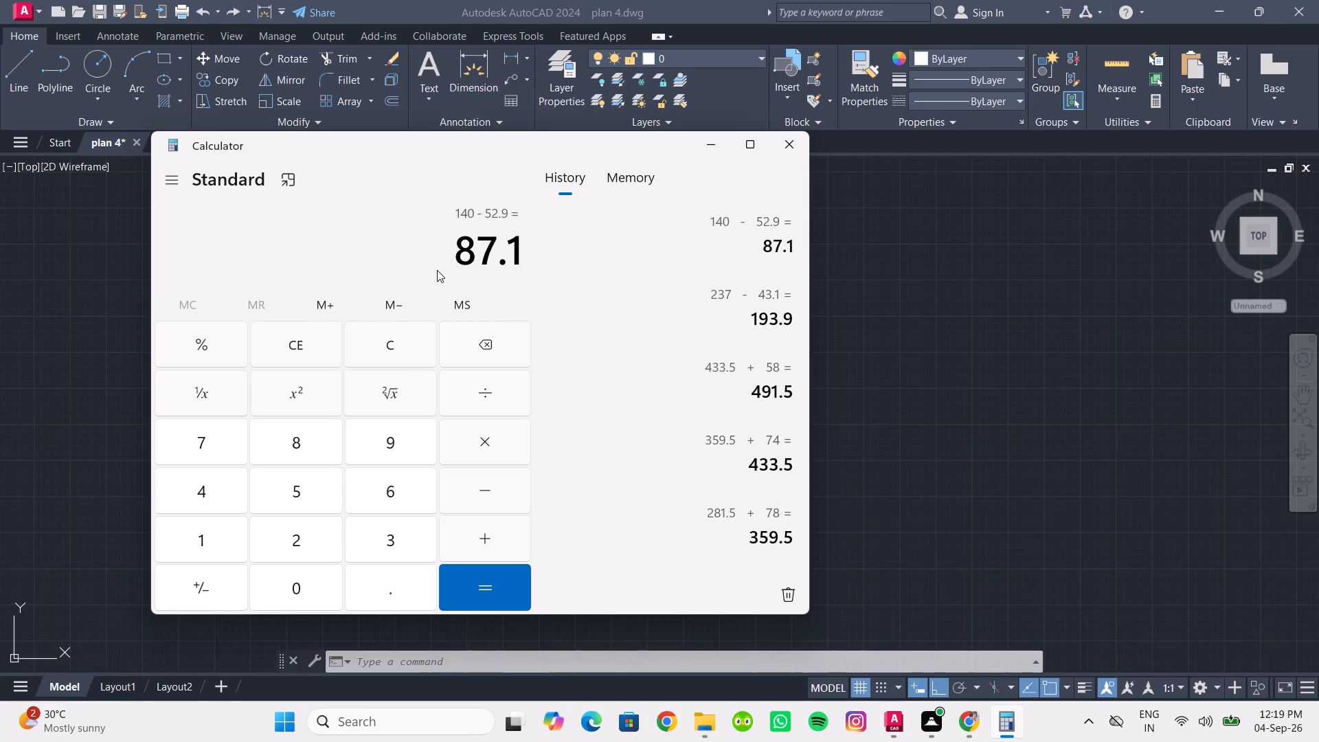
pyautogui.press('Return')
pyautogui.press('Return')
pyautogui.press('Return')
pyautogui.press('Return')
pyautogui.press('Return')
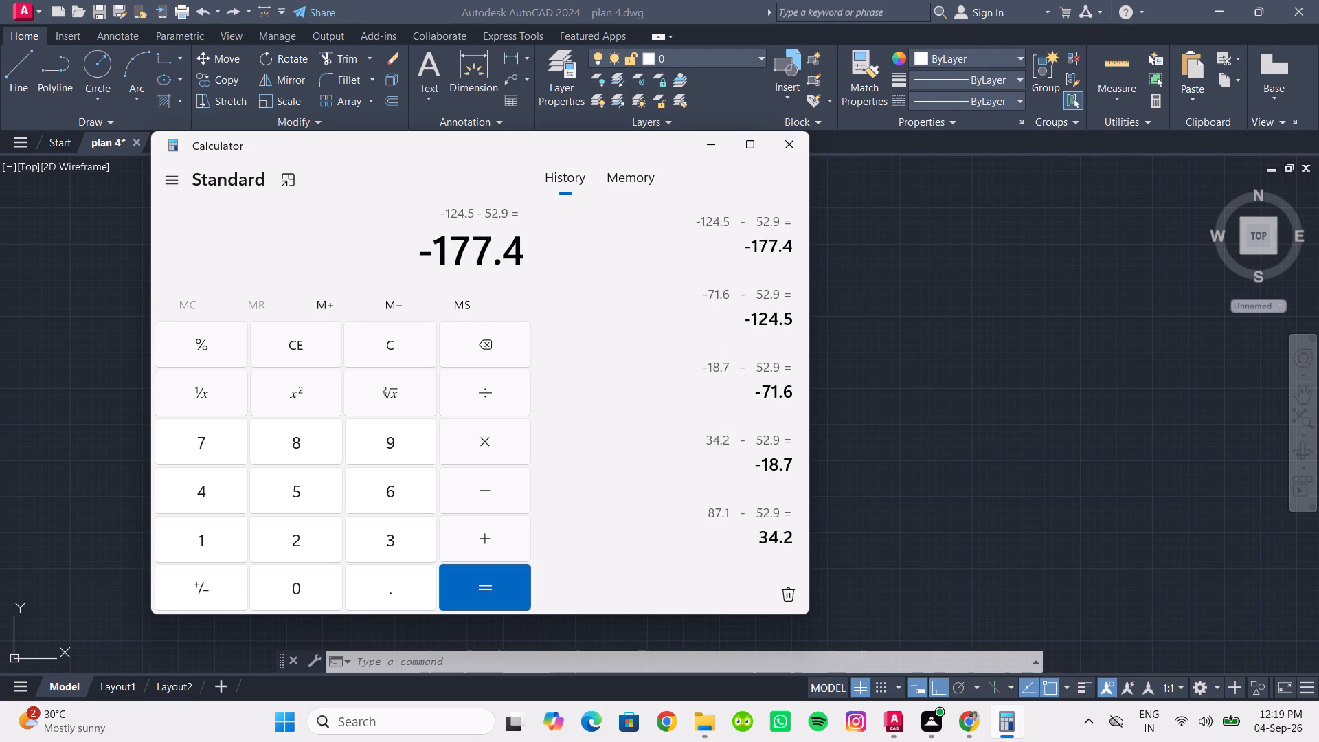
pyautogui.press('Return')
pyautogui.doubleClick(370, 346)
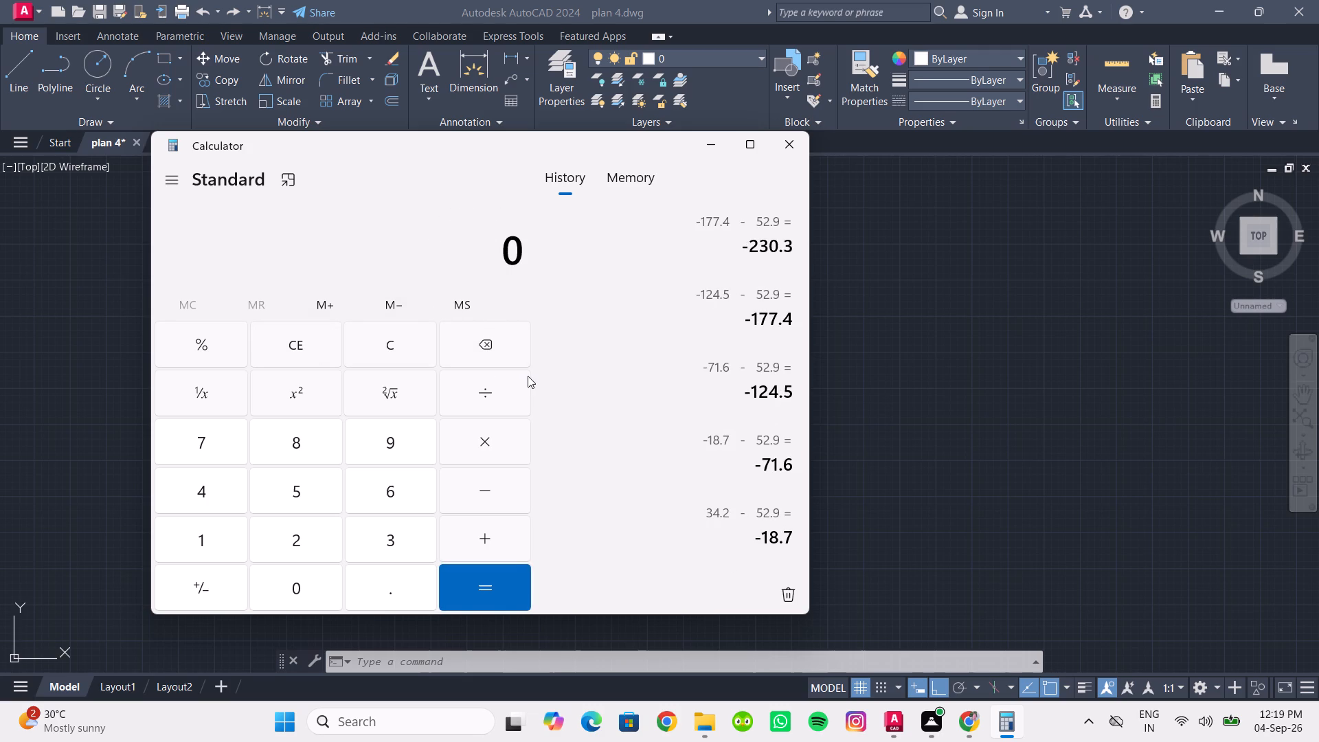
# Calculate 263 minus 185.
pyautogui.write('263-')
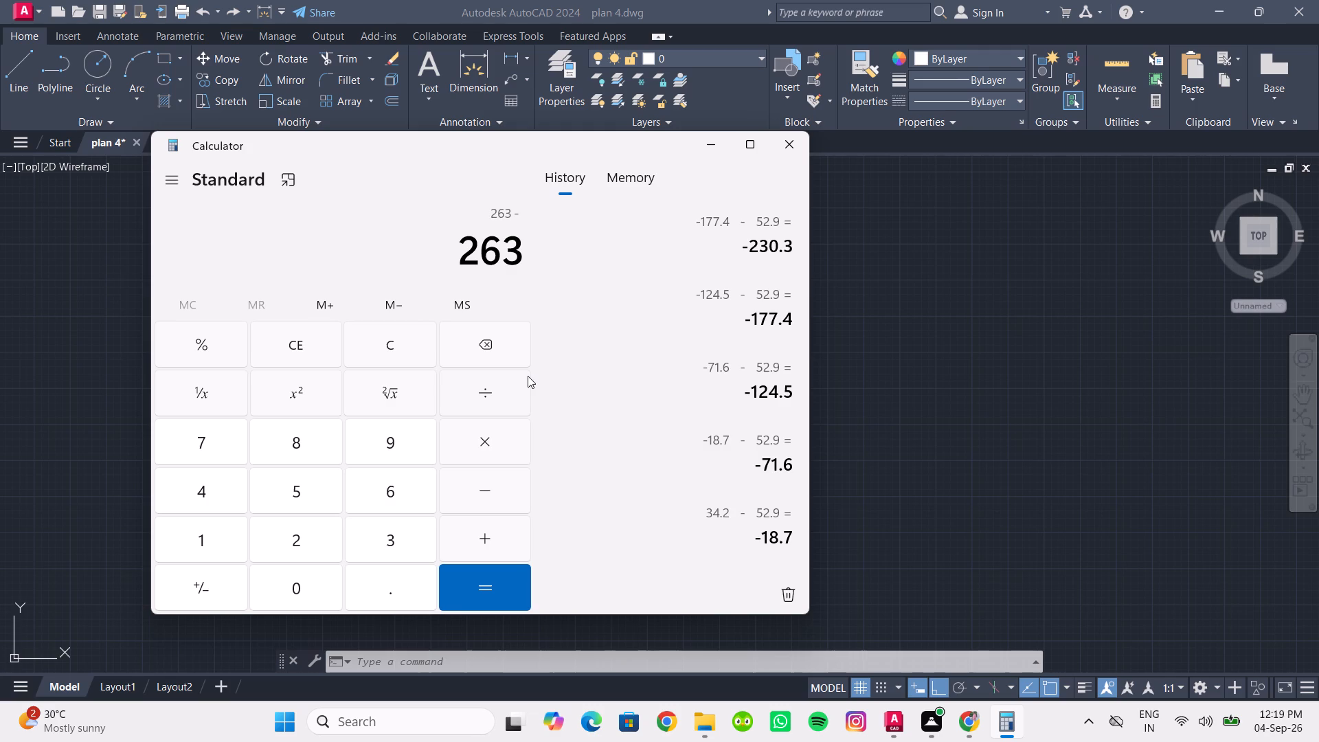
pyautogui.press('1')
pyautogui.write('85')
pyautogui.press('Return')
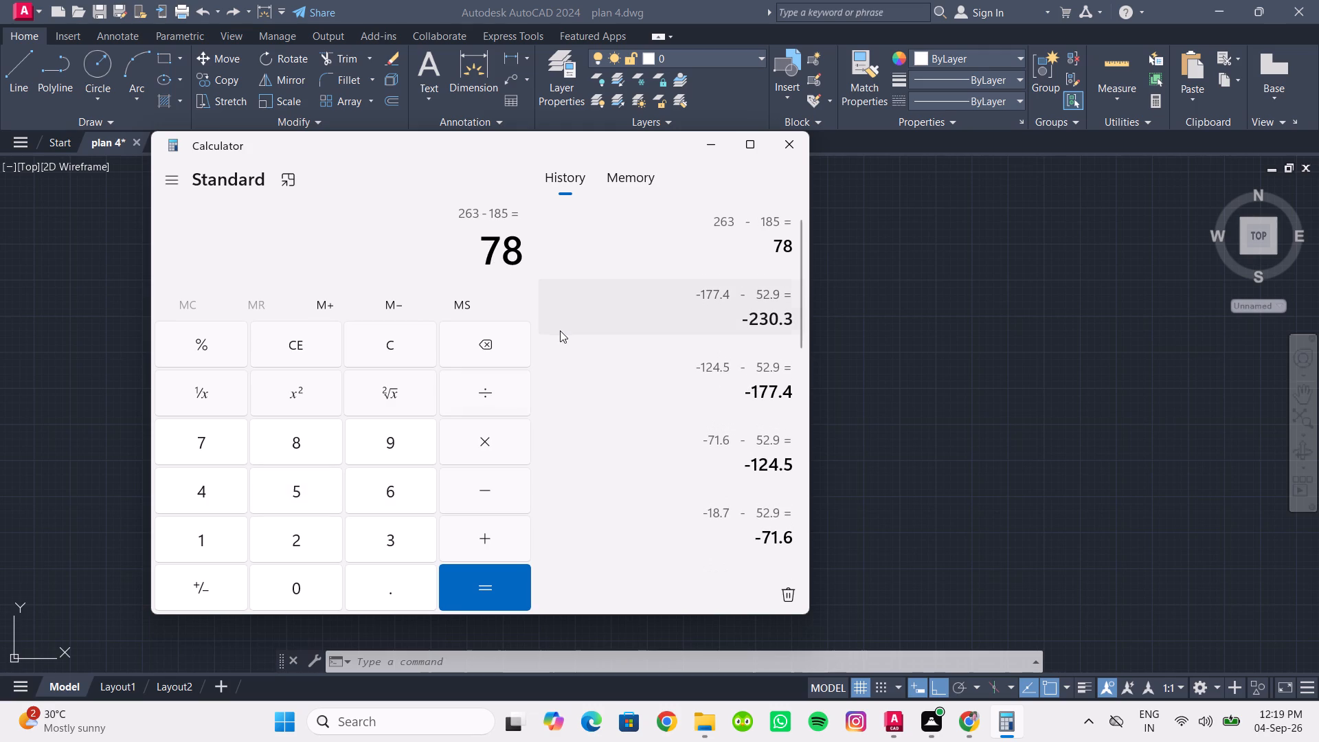
# Clear the display and calculate 263 minus 189.
pyautogui.click(376, 350)
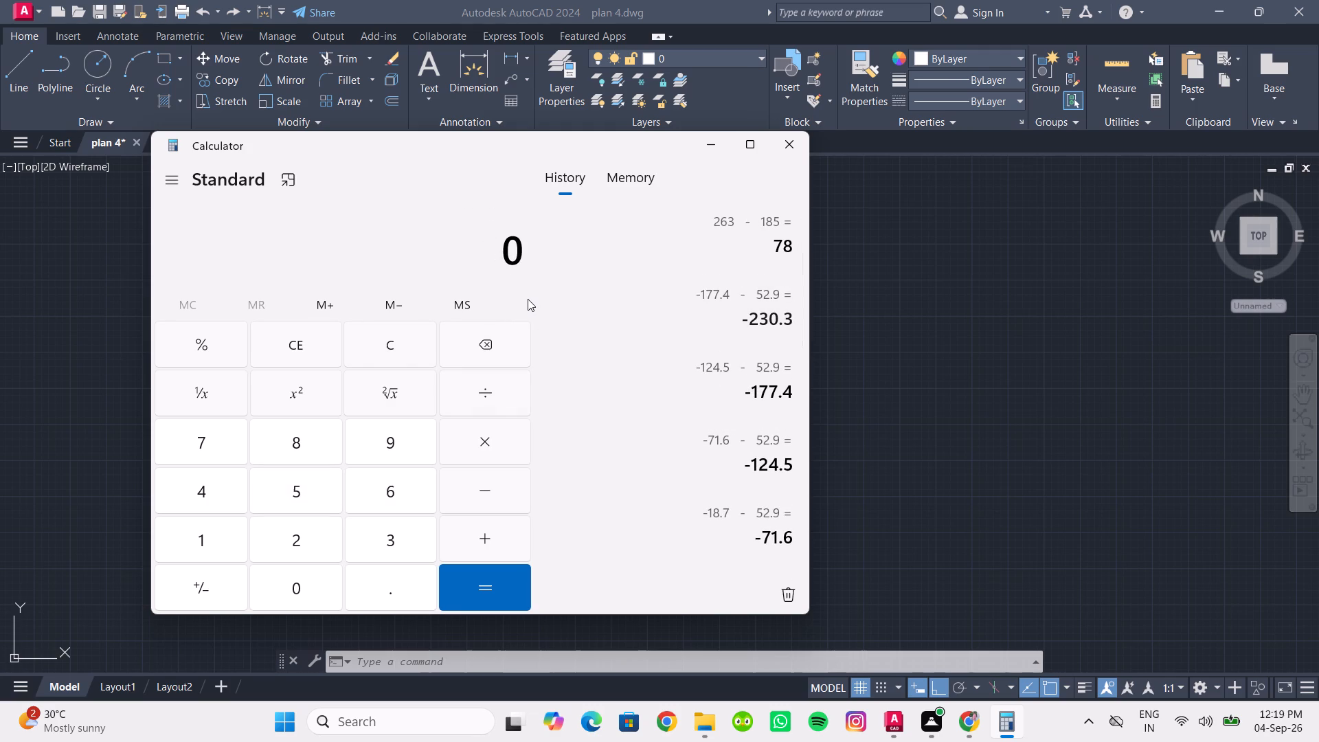
pyautogui.write('263')
pyautogui.press('-')
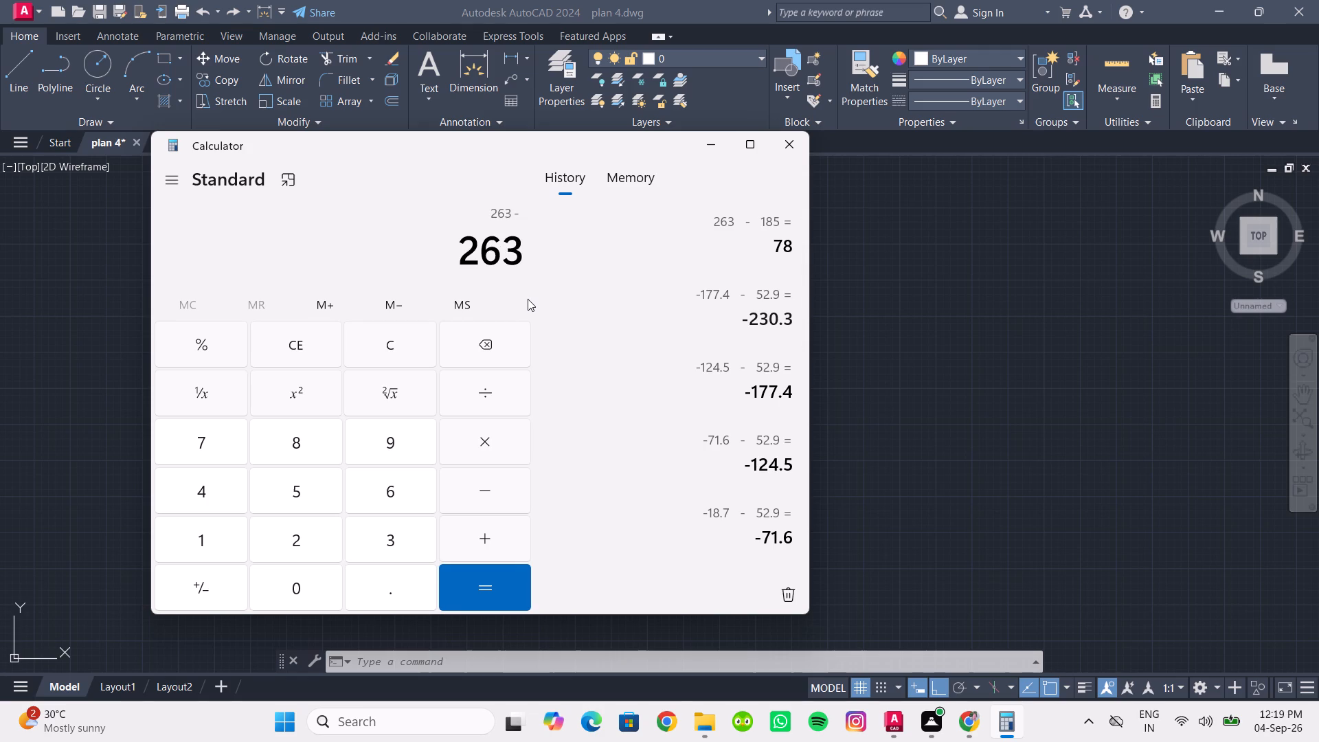
pyautogui.write('189')
pyautogui.press('Return')
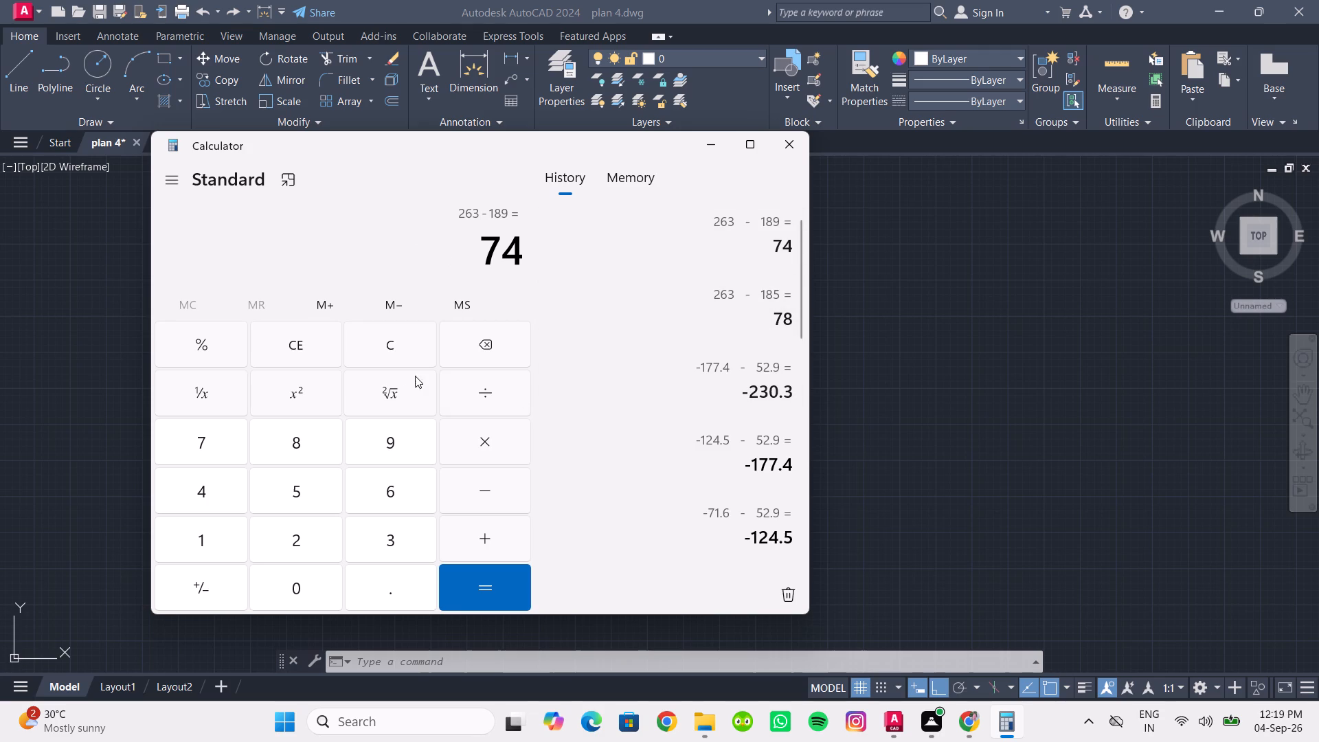
# Clear the display, calculate 262 minus 204, and close Calculator.
pyautogui.doubleClick(396, 344)
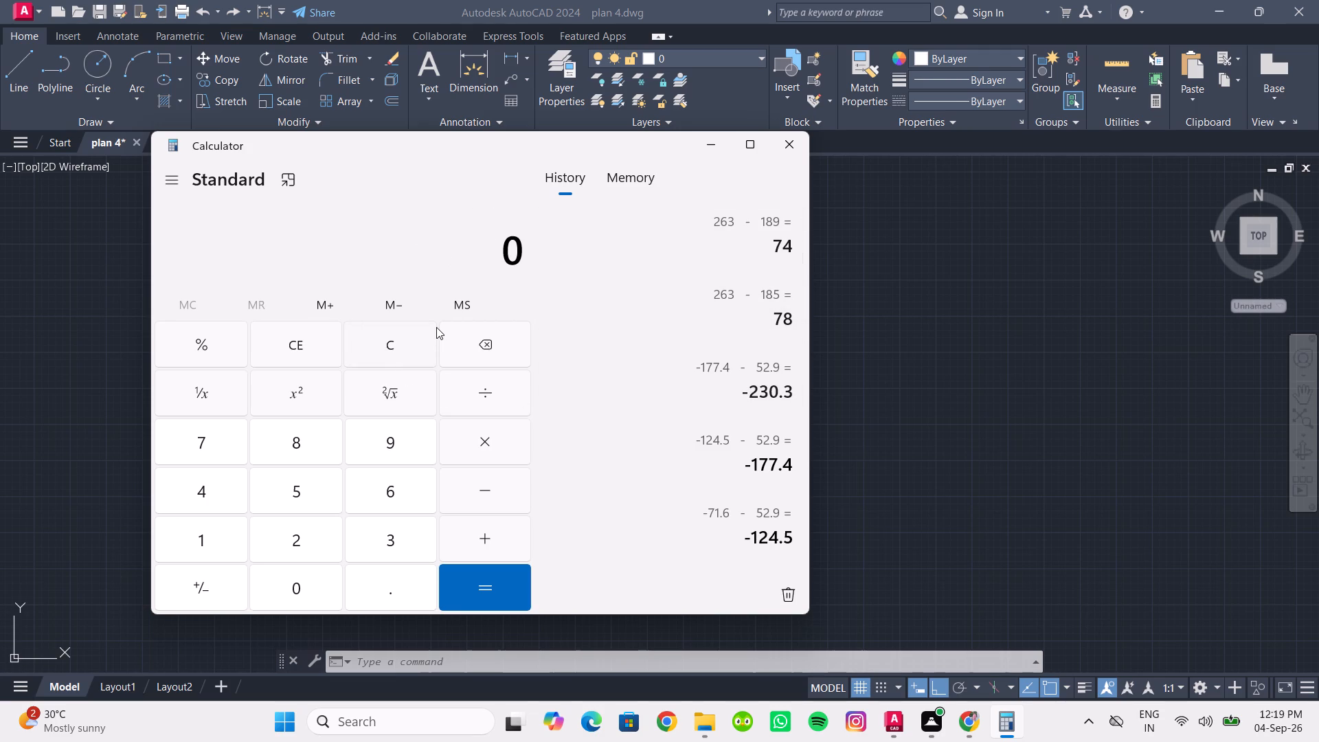
pyautogui.write('26')
pyautogui.press('2')
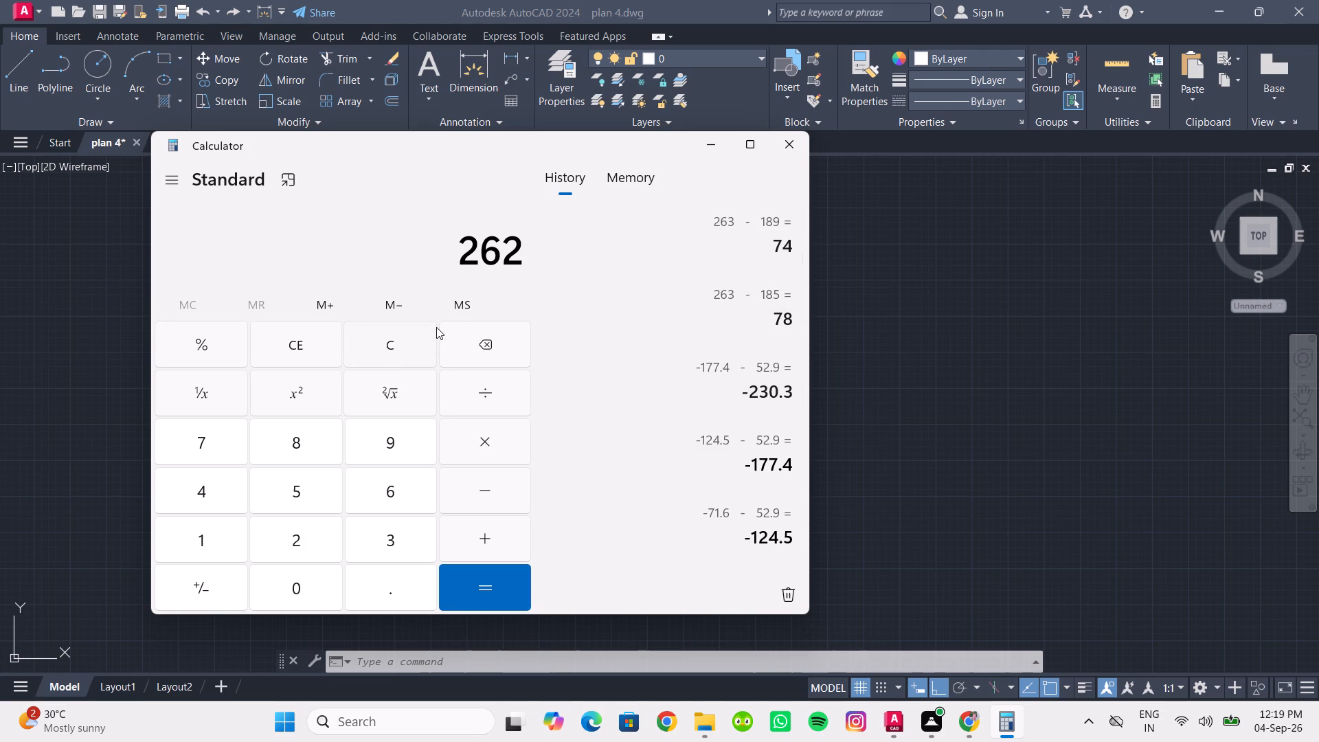
pyautogui.press('-')
pyautogui.write('204')
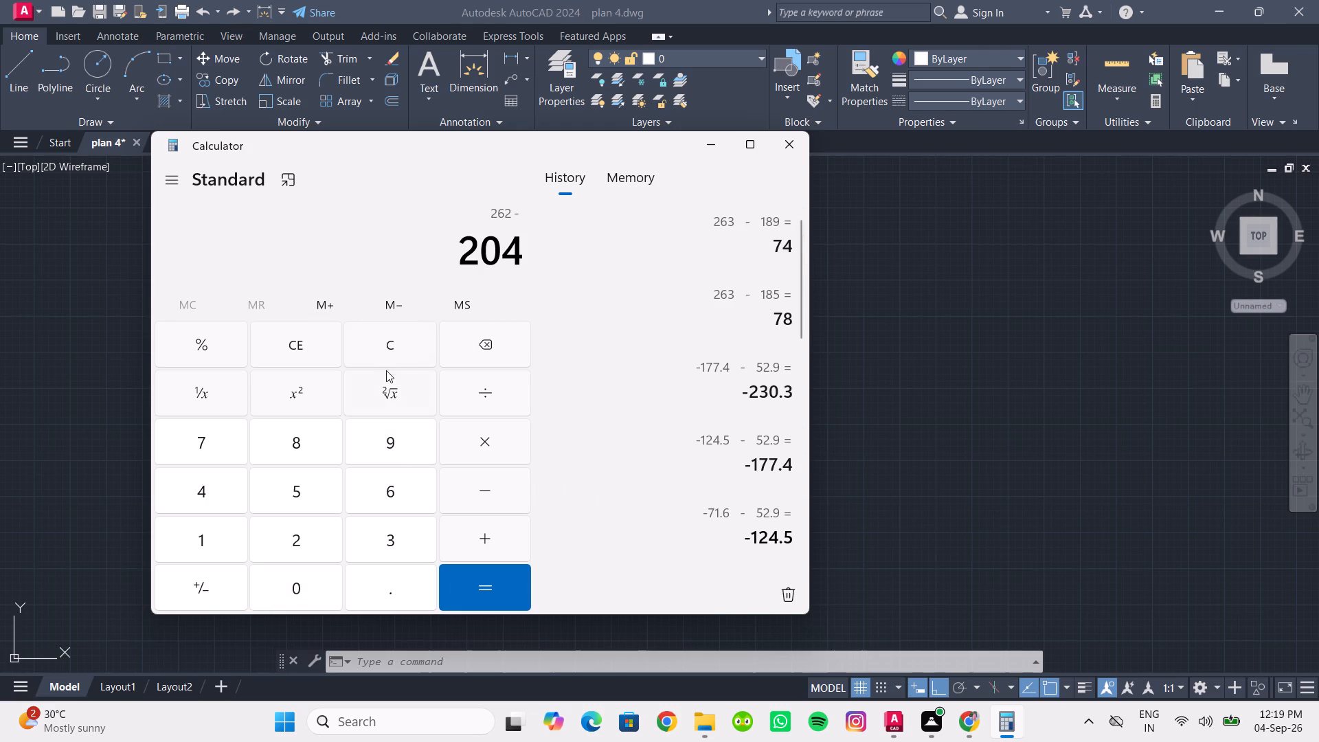
pyautogui.click(482, 608)
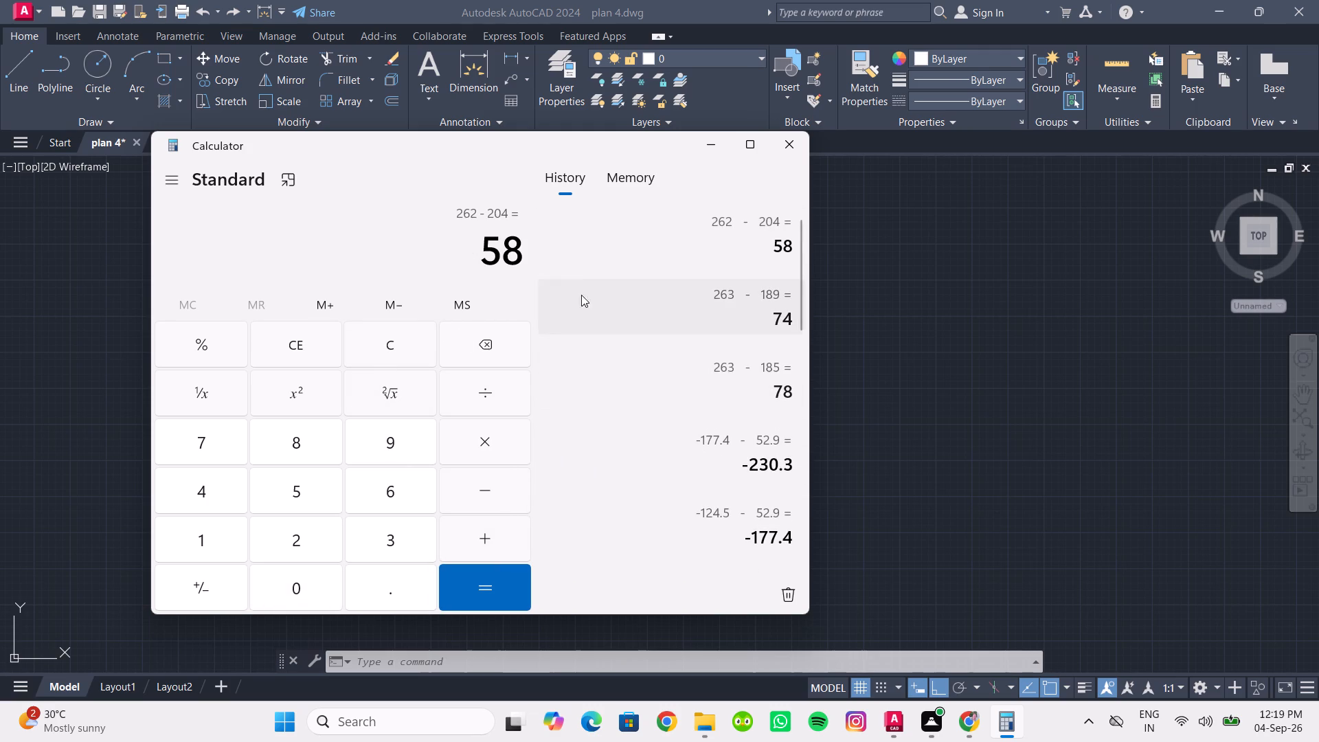
pyautogui.click(784, 144)
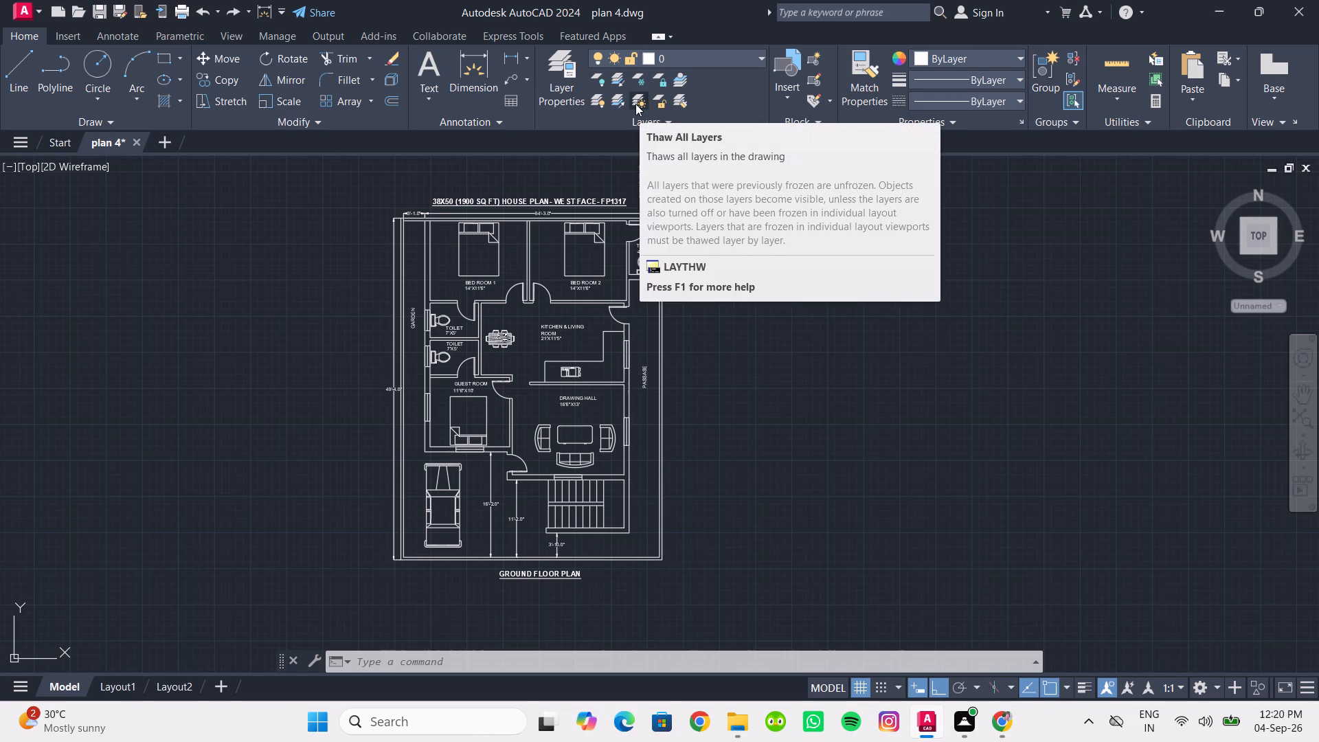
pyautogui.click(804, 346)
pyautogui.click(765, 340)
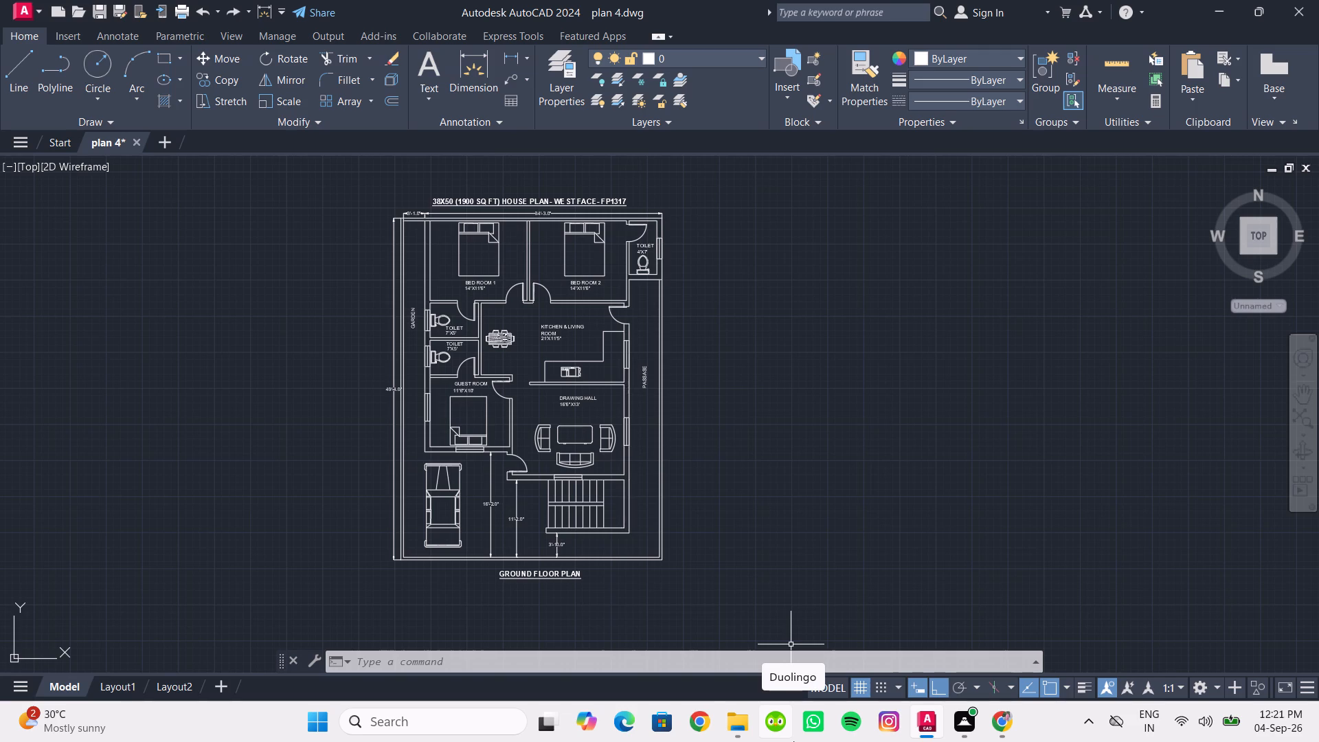
# Switch to File Explorer at the This PC drive overview.
pyautogui.click(745, 725)
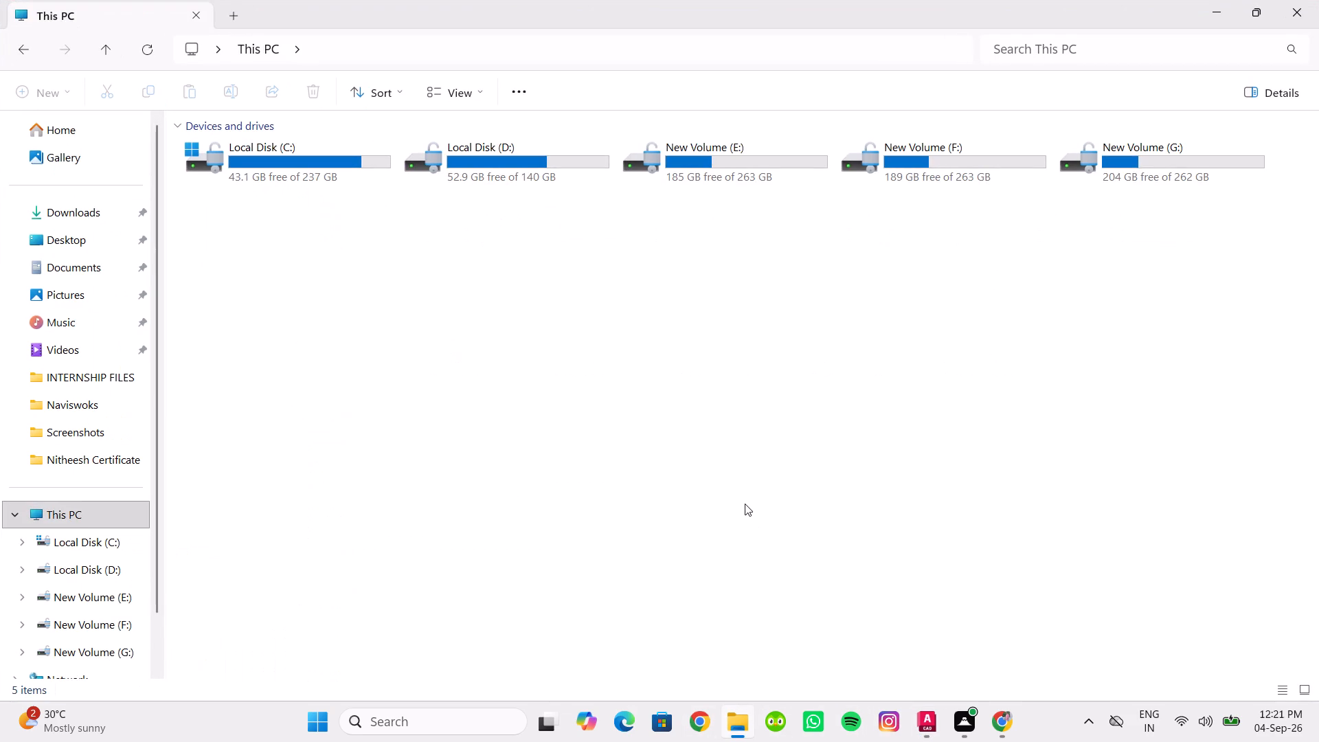
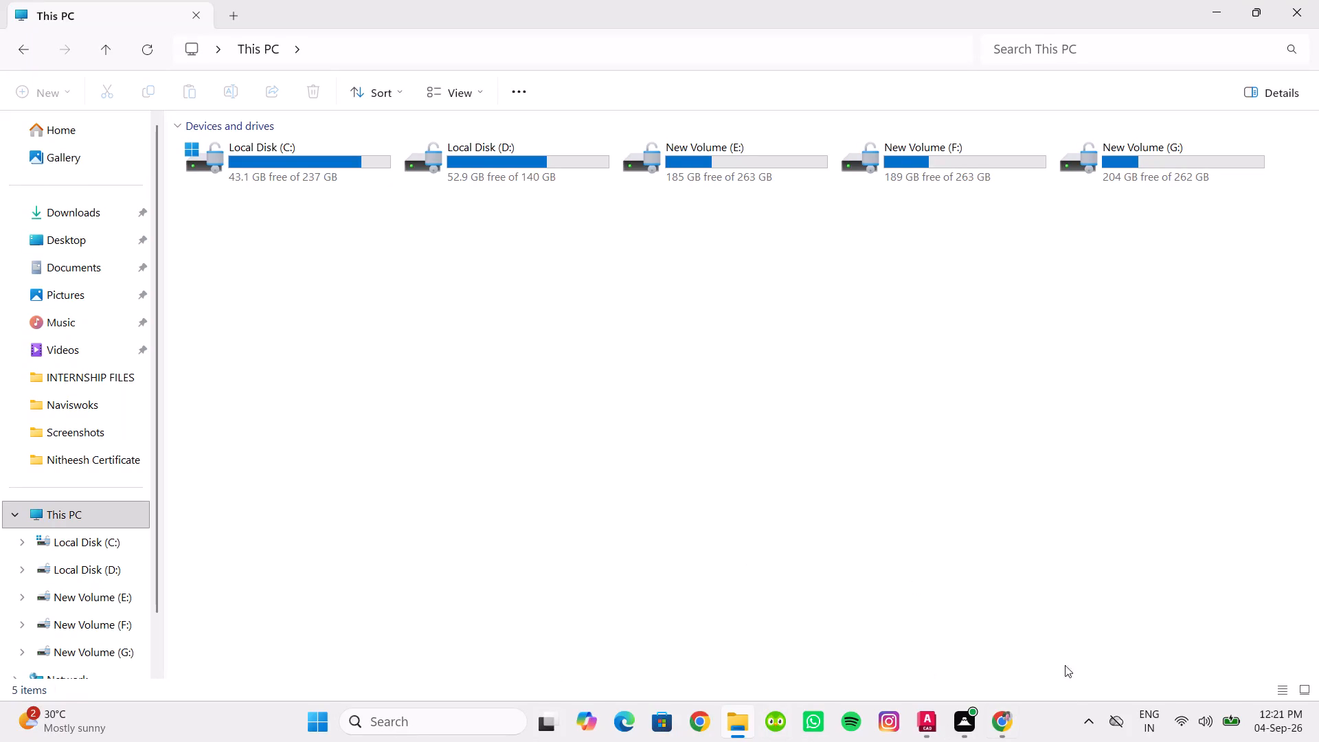
# Switch to AutoCAD with the plan 4.dwg house floor plan.
pyautogui.click(921, 722)
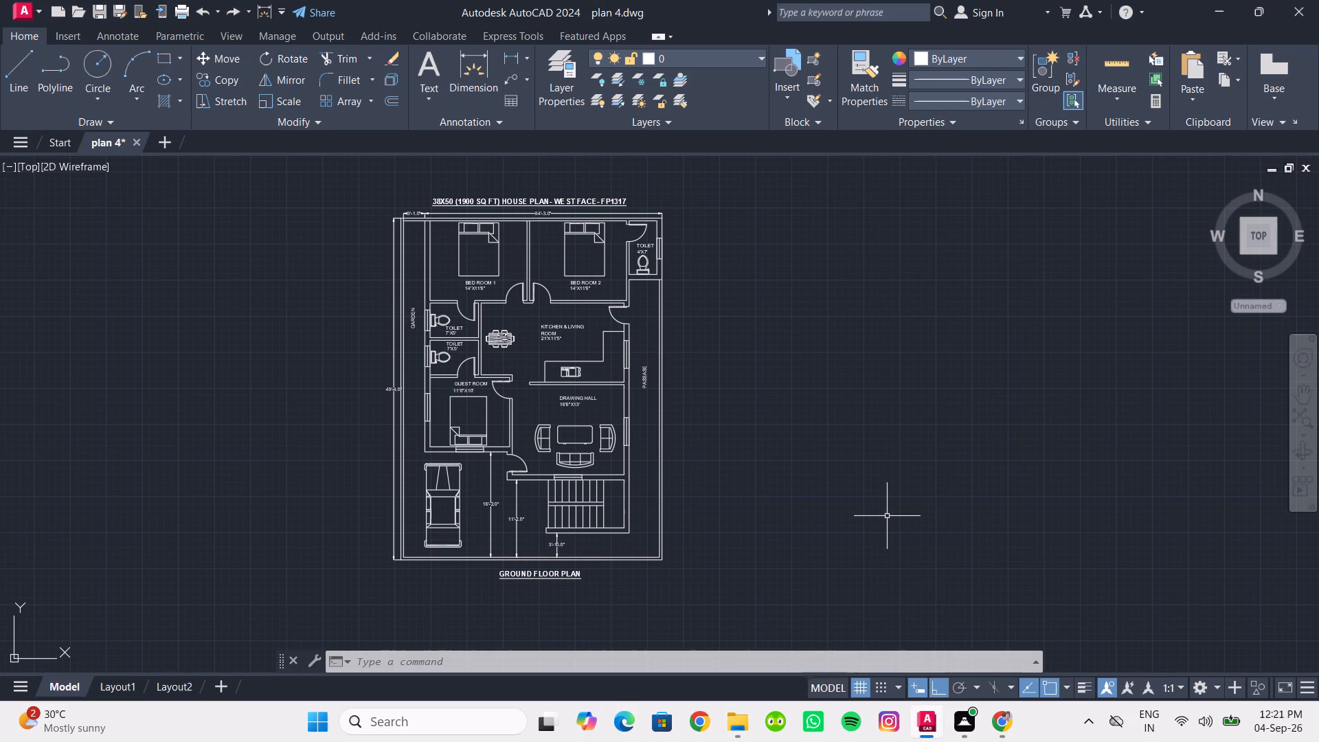
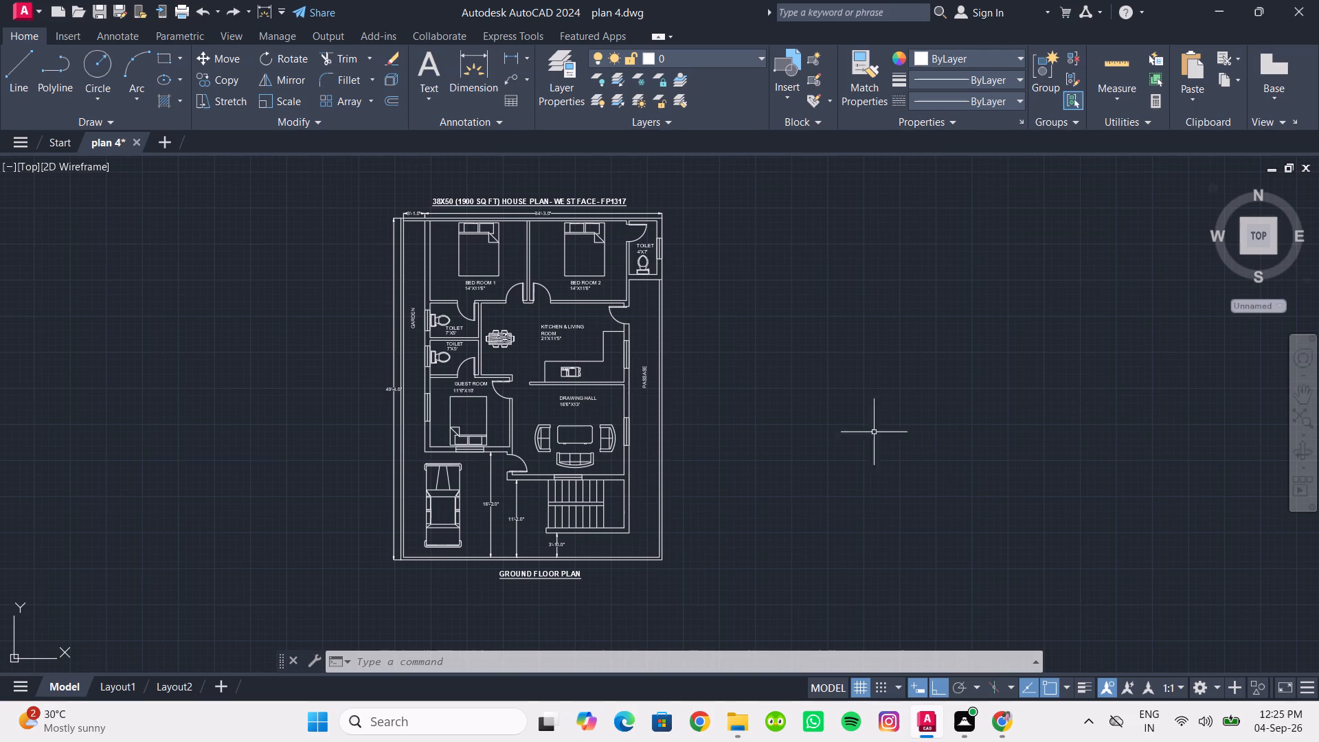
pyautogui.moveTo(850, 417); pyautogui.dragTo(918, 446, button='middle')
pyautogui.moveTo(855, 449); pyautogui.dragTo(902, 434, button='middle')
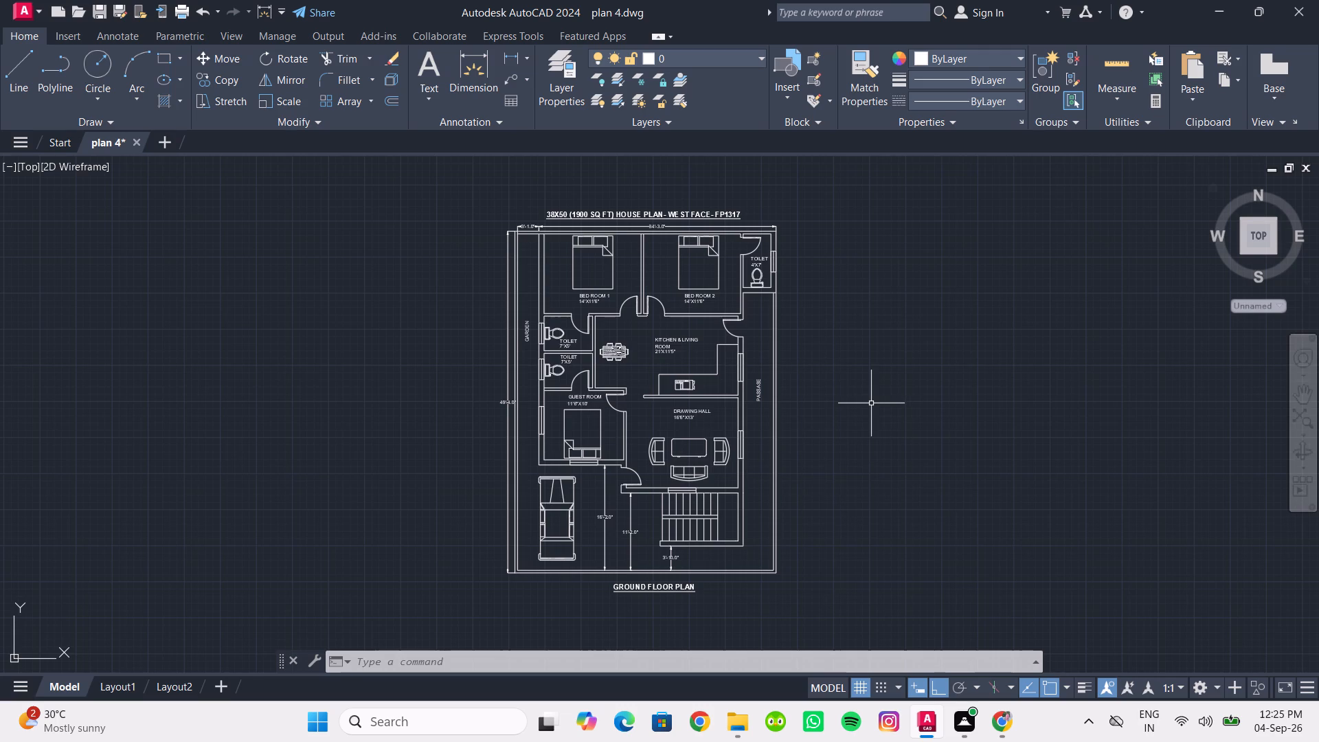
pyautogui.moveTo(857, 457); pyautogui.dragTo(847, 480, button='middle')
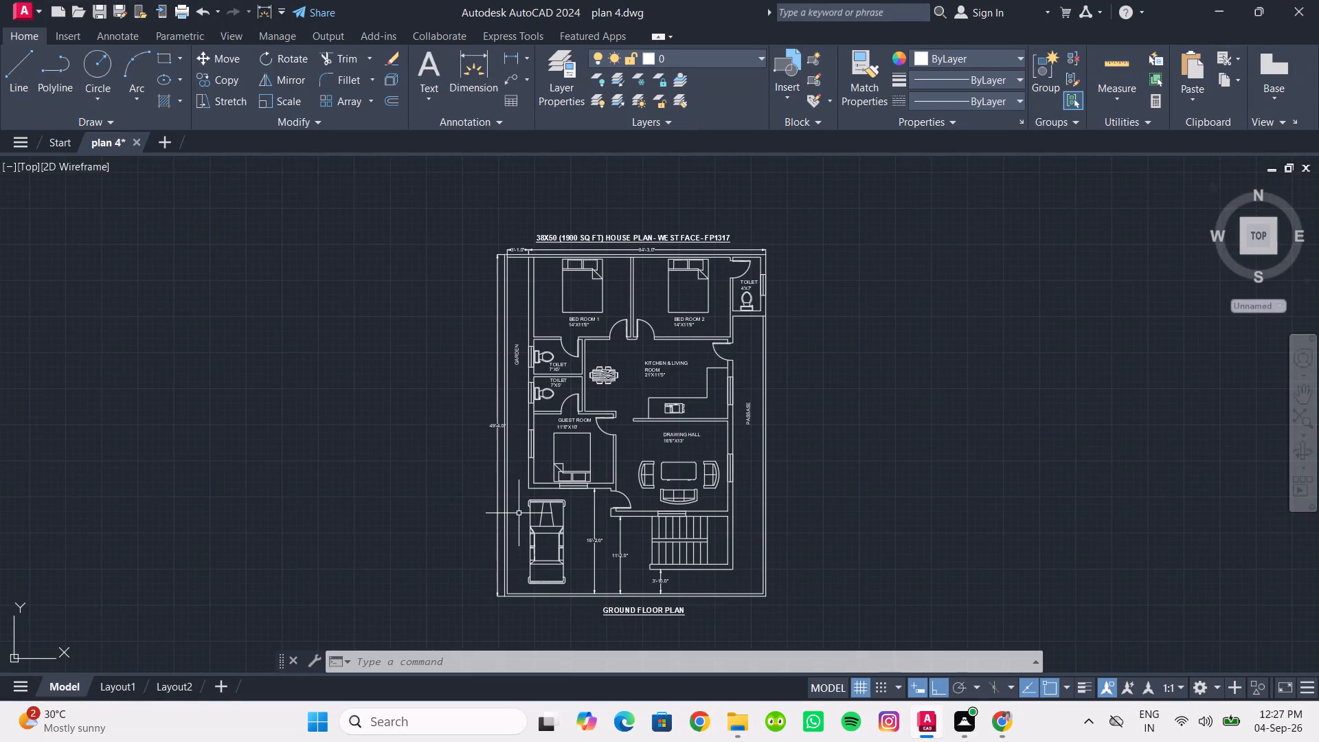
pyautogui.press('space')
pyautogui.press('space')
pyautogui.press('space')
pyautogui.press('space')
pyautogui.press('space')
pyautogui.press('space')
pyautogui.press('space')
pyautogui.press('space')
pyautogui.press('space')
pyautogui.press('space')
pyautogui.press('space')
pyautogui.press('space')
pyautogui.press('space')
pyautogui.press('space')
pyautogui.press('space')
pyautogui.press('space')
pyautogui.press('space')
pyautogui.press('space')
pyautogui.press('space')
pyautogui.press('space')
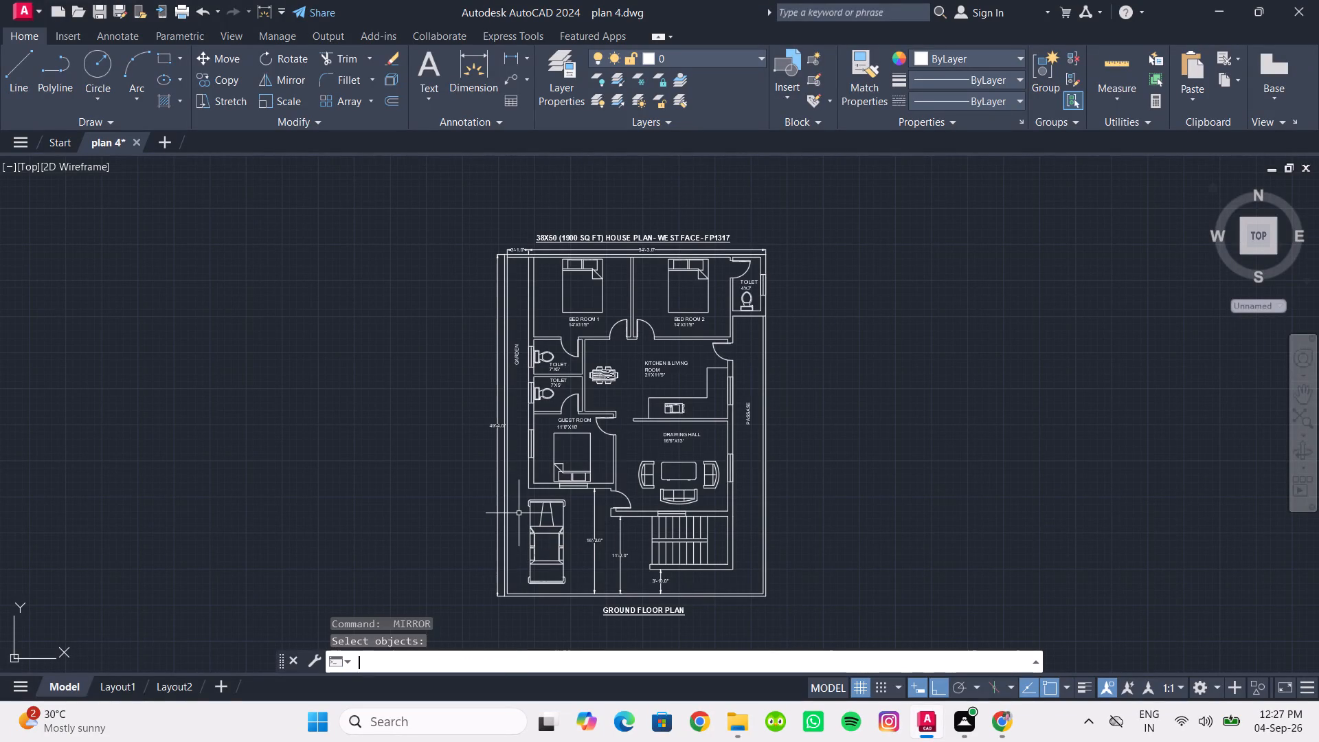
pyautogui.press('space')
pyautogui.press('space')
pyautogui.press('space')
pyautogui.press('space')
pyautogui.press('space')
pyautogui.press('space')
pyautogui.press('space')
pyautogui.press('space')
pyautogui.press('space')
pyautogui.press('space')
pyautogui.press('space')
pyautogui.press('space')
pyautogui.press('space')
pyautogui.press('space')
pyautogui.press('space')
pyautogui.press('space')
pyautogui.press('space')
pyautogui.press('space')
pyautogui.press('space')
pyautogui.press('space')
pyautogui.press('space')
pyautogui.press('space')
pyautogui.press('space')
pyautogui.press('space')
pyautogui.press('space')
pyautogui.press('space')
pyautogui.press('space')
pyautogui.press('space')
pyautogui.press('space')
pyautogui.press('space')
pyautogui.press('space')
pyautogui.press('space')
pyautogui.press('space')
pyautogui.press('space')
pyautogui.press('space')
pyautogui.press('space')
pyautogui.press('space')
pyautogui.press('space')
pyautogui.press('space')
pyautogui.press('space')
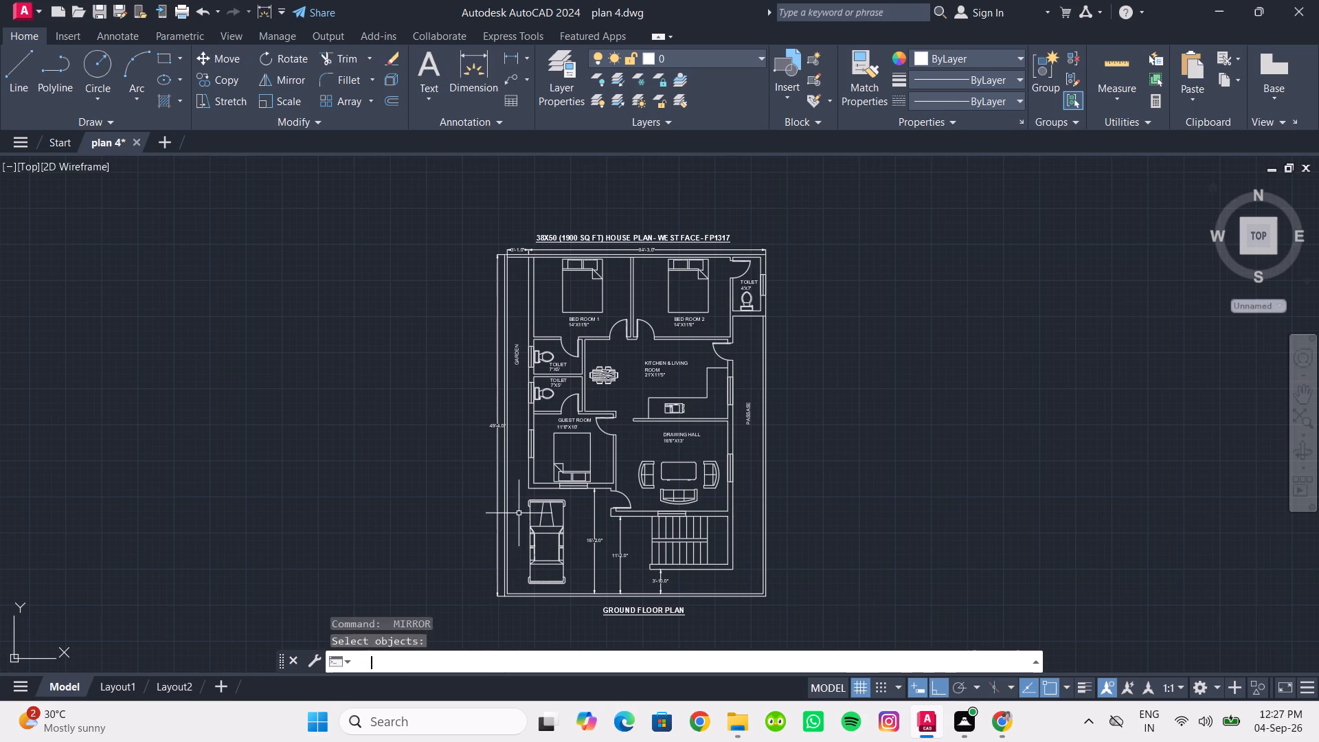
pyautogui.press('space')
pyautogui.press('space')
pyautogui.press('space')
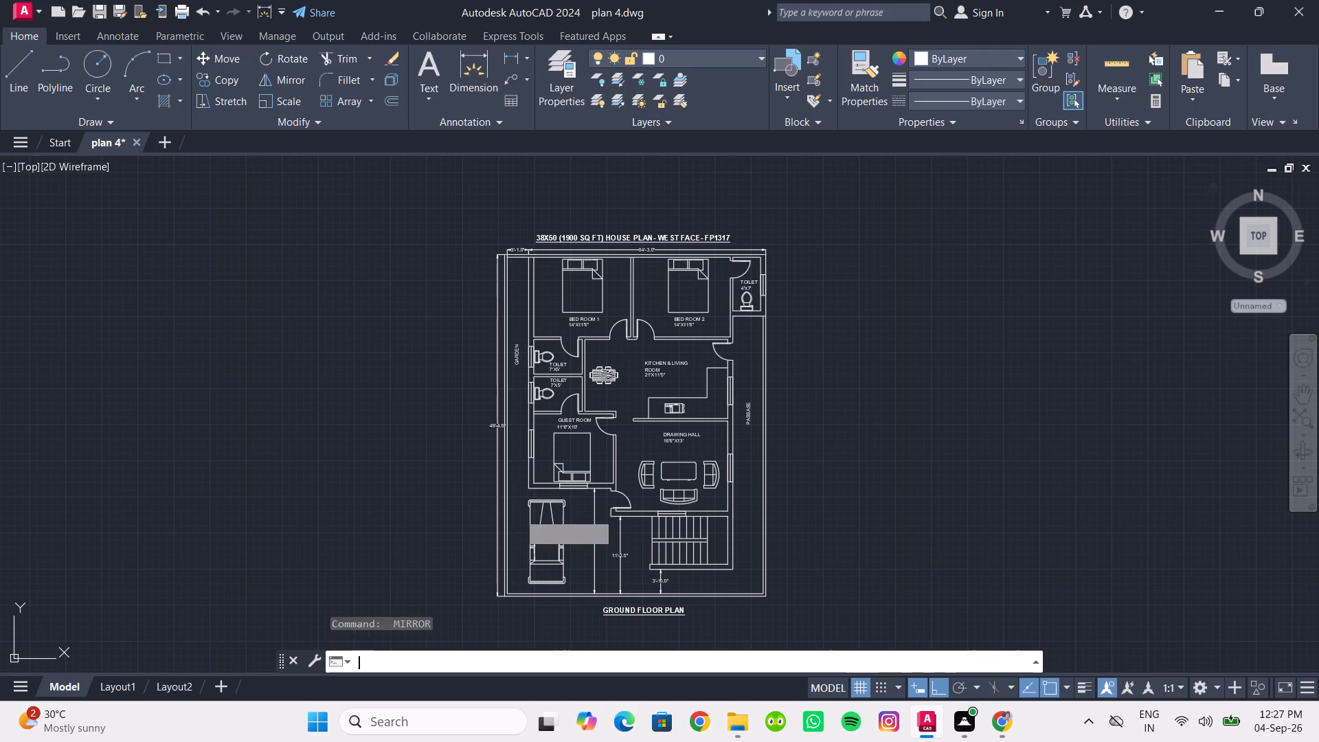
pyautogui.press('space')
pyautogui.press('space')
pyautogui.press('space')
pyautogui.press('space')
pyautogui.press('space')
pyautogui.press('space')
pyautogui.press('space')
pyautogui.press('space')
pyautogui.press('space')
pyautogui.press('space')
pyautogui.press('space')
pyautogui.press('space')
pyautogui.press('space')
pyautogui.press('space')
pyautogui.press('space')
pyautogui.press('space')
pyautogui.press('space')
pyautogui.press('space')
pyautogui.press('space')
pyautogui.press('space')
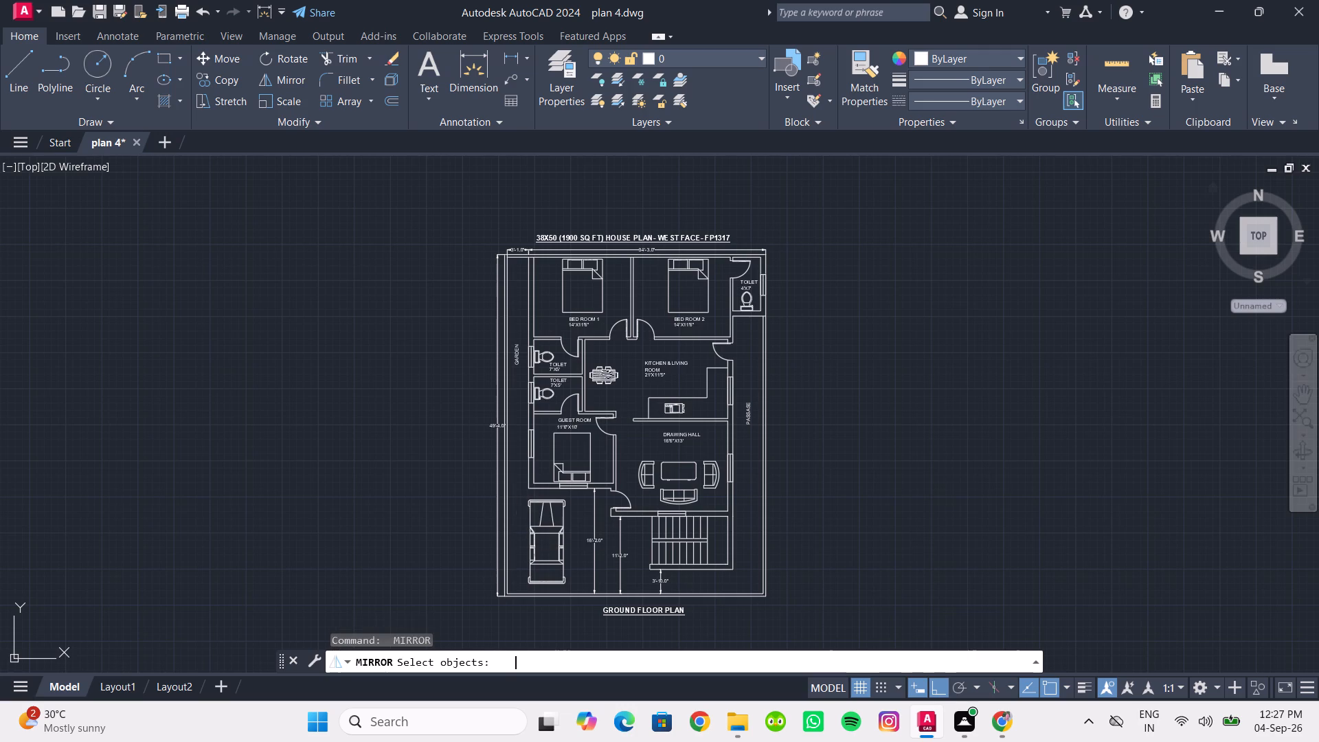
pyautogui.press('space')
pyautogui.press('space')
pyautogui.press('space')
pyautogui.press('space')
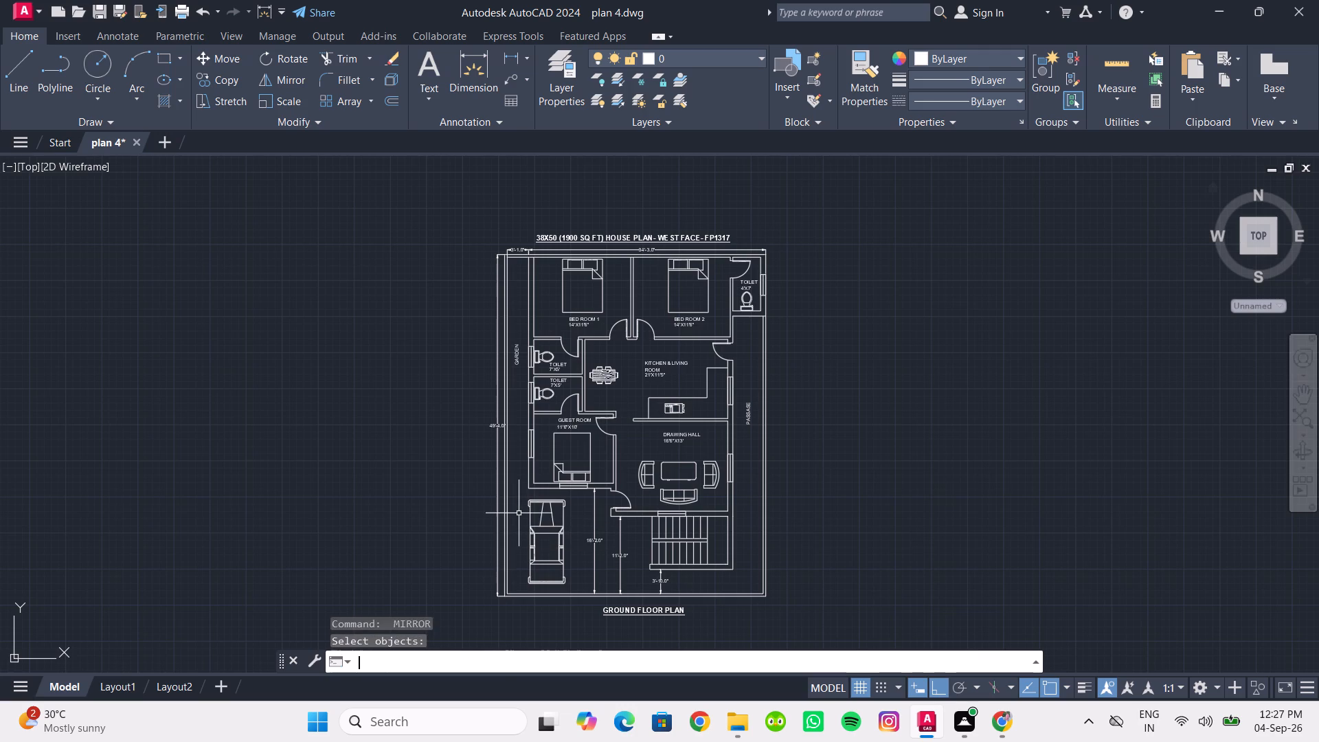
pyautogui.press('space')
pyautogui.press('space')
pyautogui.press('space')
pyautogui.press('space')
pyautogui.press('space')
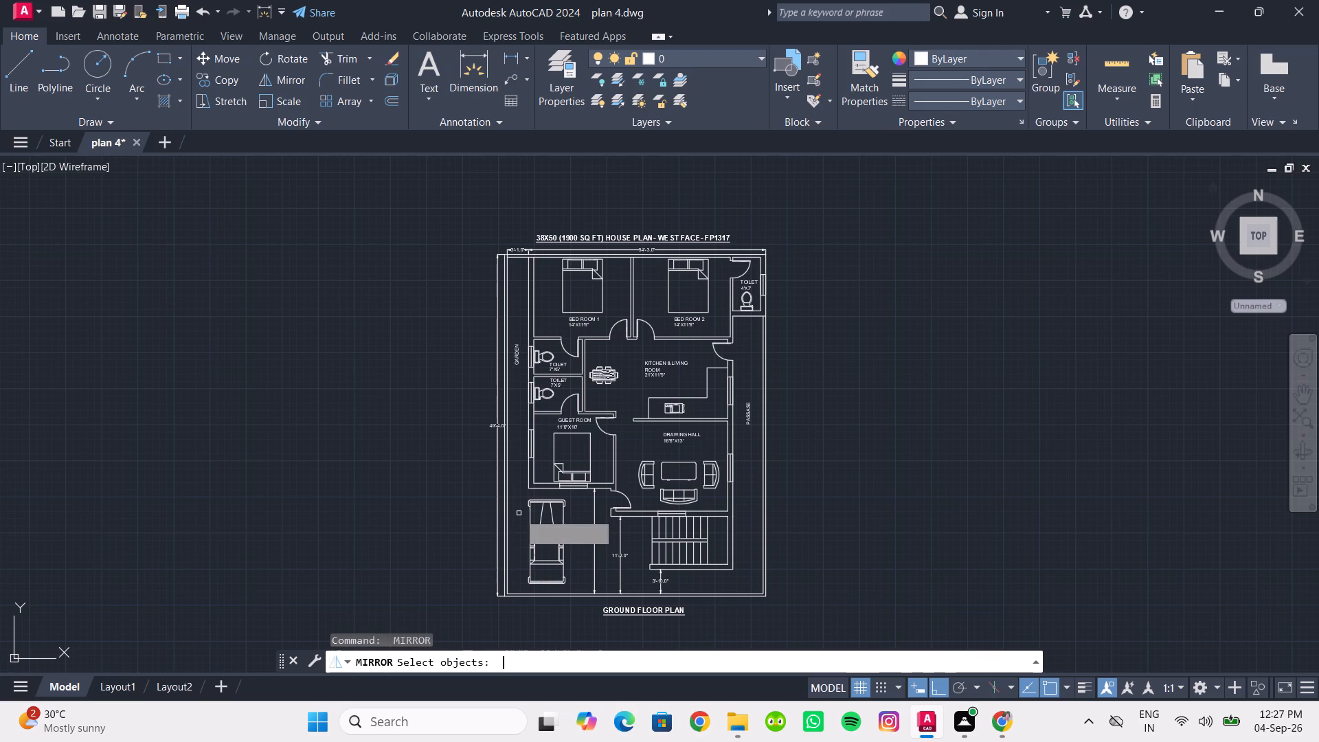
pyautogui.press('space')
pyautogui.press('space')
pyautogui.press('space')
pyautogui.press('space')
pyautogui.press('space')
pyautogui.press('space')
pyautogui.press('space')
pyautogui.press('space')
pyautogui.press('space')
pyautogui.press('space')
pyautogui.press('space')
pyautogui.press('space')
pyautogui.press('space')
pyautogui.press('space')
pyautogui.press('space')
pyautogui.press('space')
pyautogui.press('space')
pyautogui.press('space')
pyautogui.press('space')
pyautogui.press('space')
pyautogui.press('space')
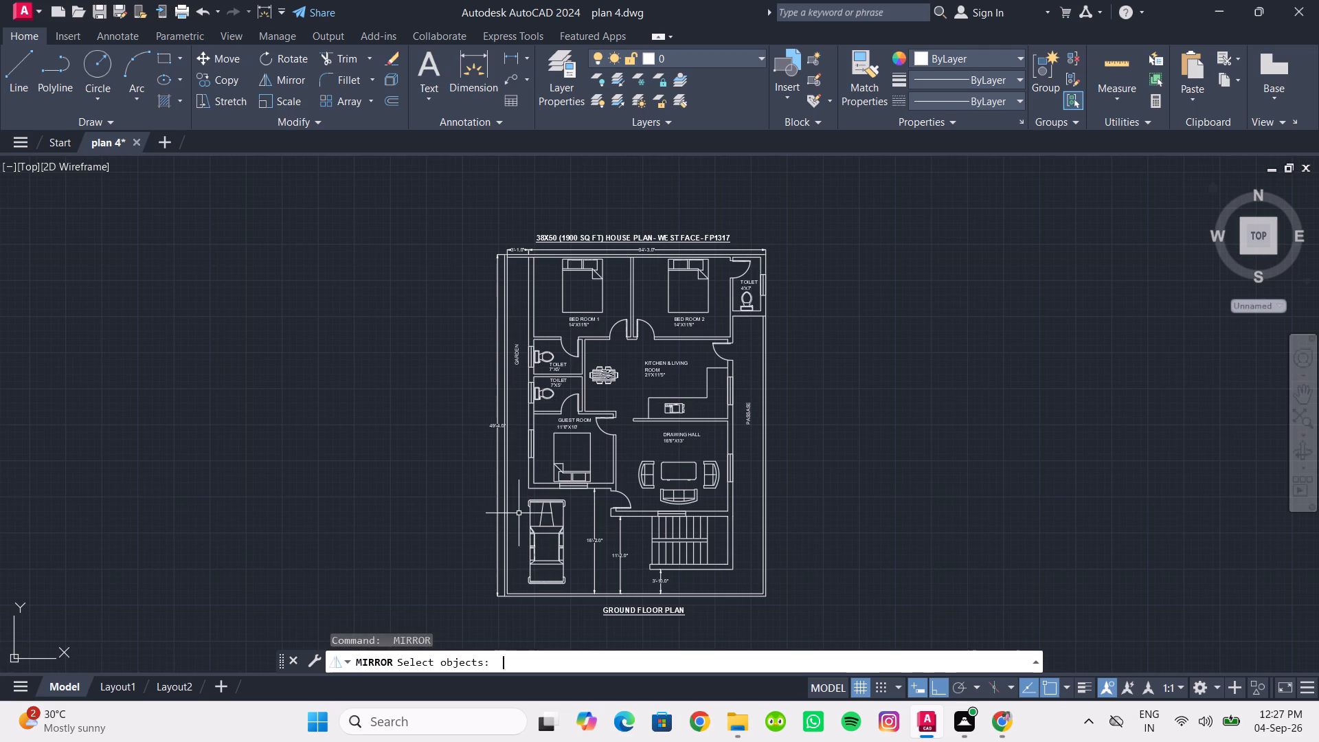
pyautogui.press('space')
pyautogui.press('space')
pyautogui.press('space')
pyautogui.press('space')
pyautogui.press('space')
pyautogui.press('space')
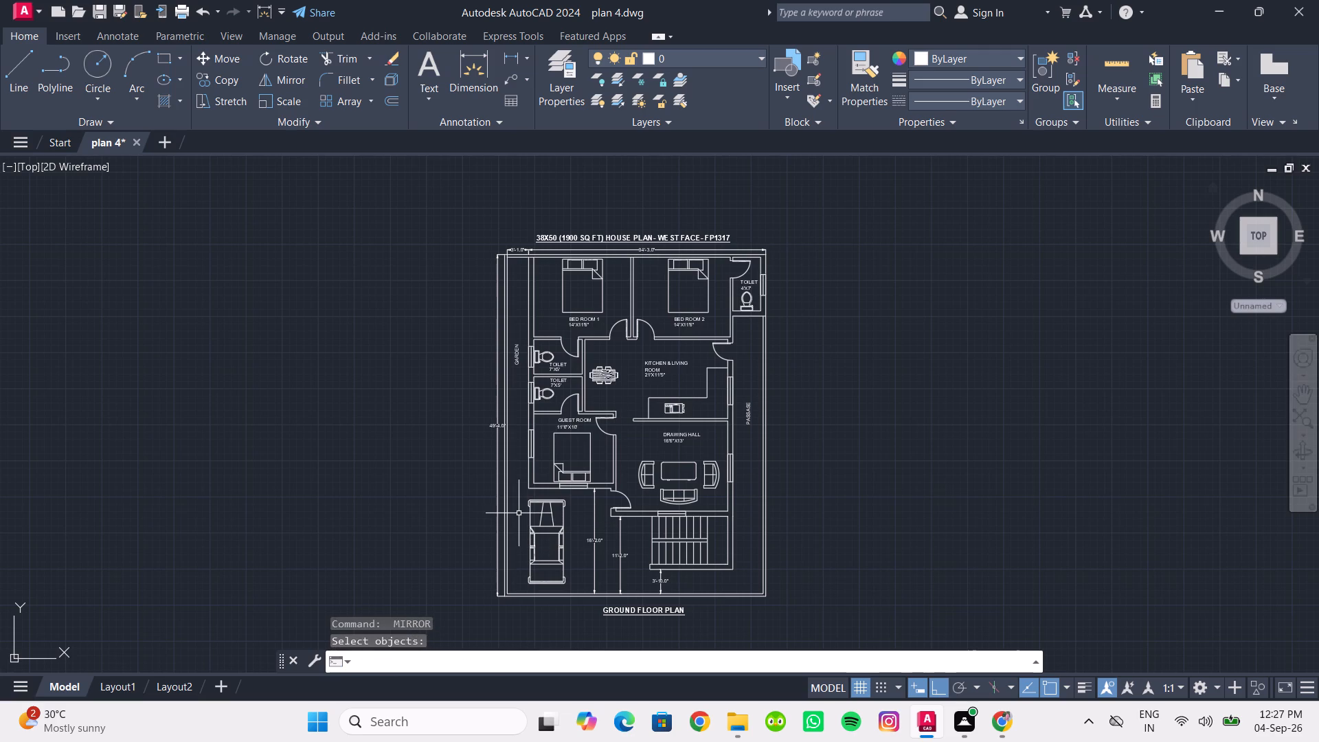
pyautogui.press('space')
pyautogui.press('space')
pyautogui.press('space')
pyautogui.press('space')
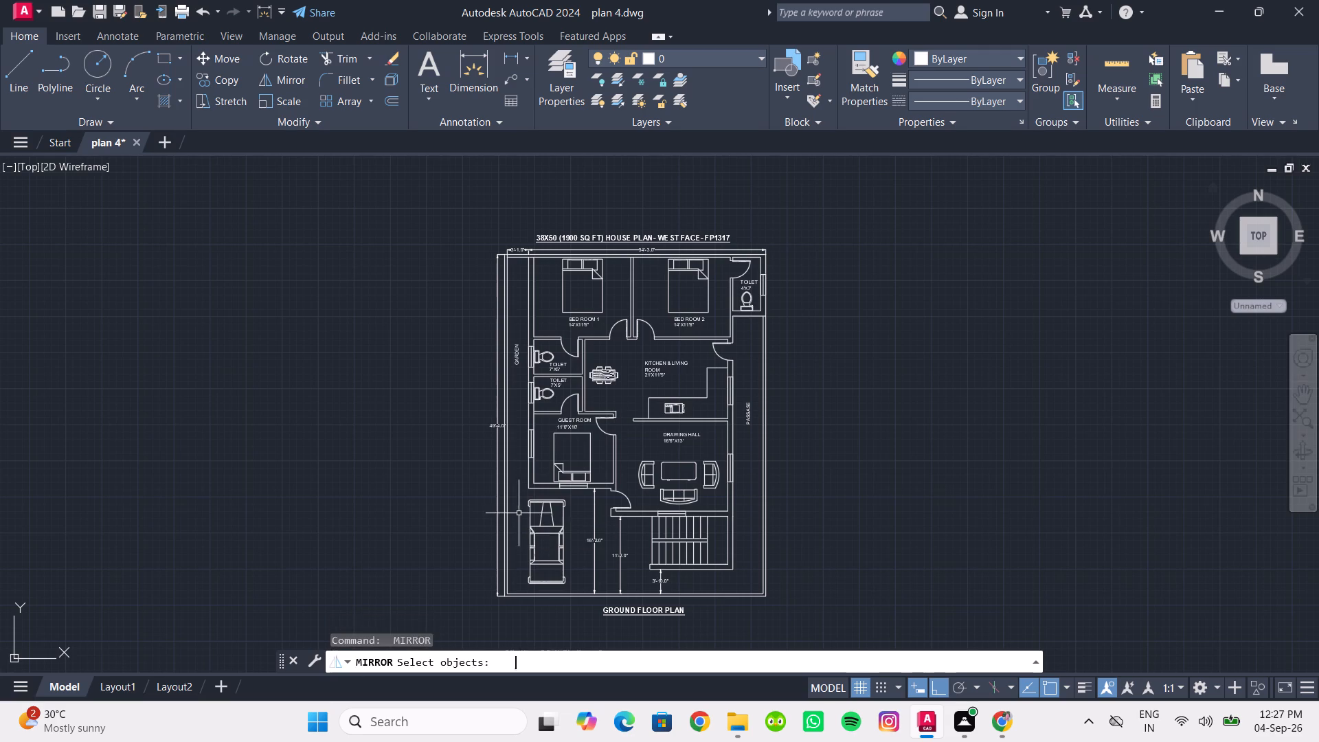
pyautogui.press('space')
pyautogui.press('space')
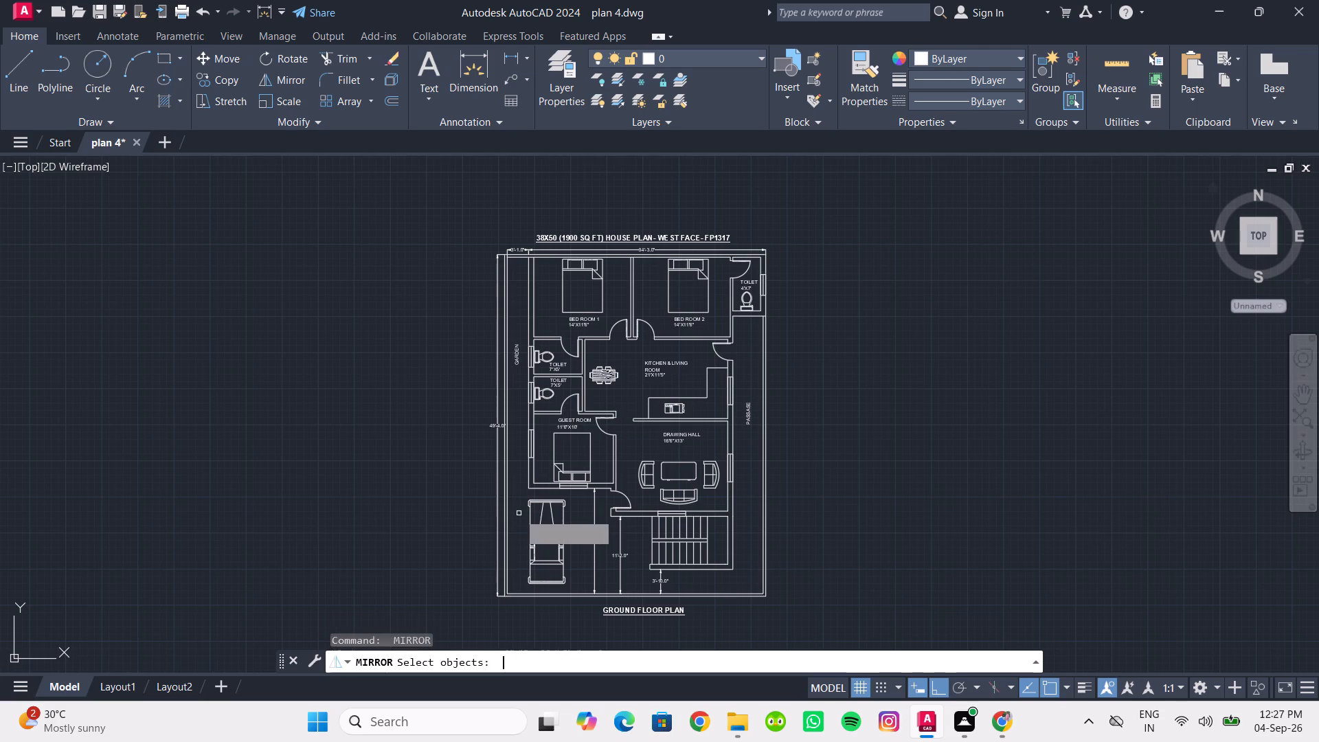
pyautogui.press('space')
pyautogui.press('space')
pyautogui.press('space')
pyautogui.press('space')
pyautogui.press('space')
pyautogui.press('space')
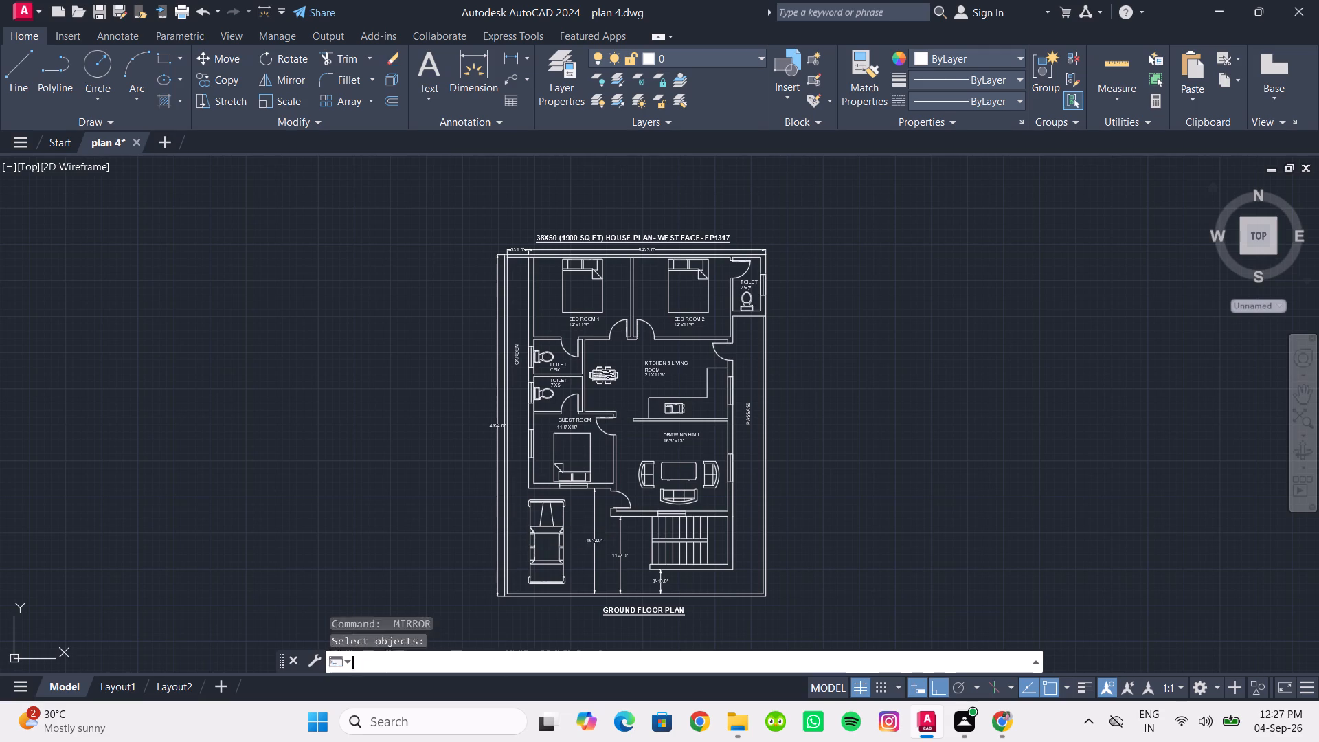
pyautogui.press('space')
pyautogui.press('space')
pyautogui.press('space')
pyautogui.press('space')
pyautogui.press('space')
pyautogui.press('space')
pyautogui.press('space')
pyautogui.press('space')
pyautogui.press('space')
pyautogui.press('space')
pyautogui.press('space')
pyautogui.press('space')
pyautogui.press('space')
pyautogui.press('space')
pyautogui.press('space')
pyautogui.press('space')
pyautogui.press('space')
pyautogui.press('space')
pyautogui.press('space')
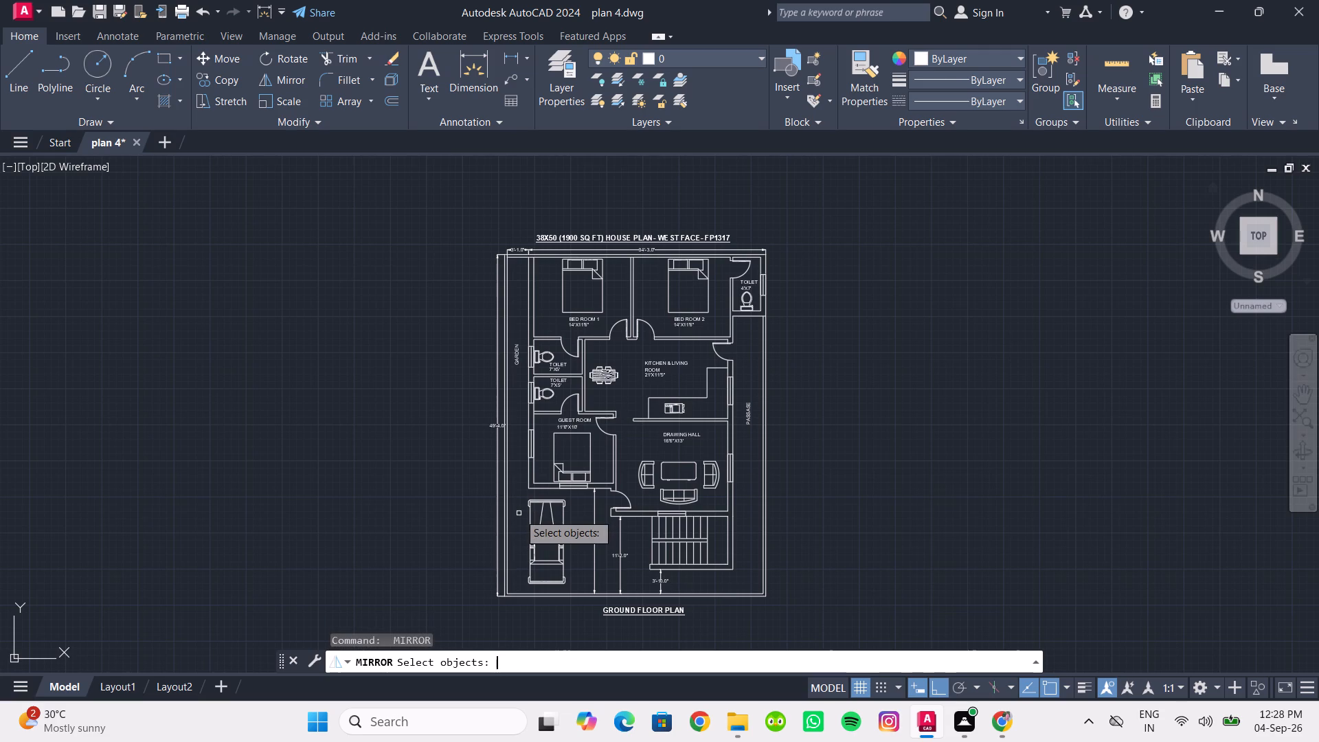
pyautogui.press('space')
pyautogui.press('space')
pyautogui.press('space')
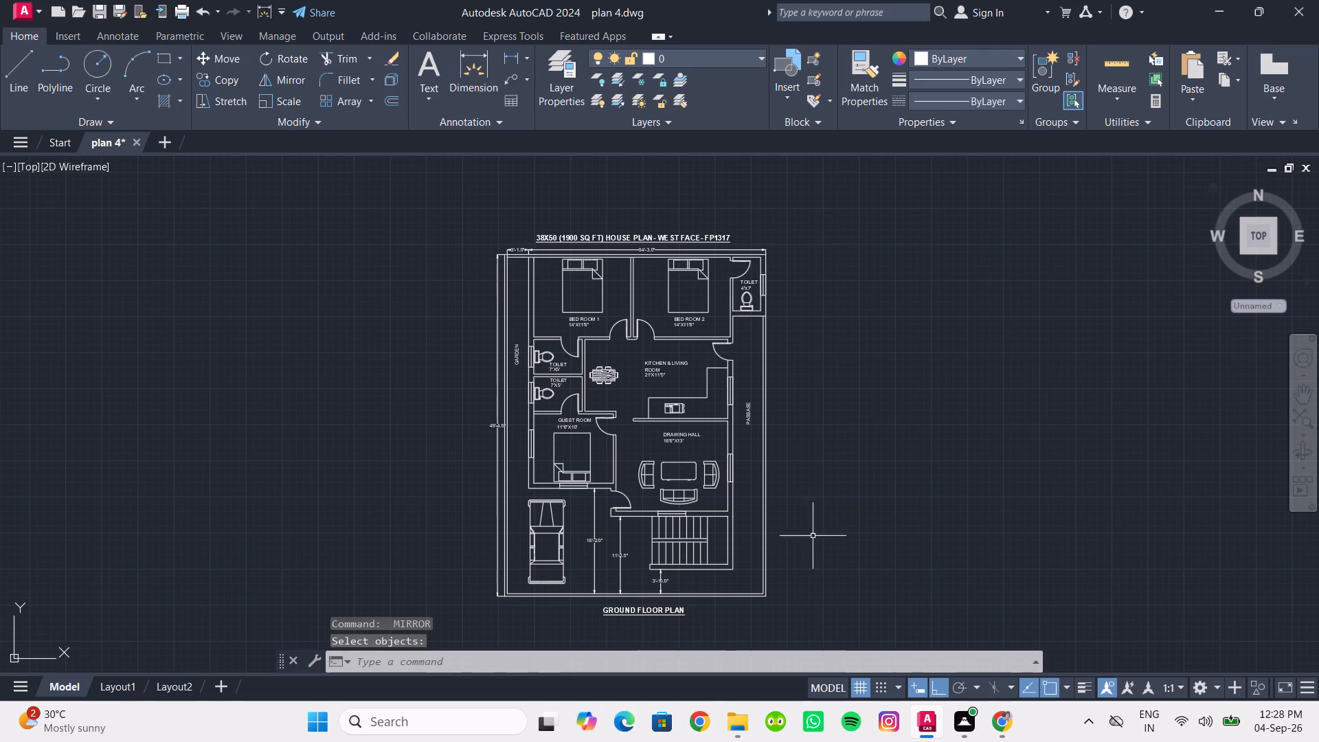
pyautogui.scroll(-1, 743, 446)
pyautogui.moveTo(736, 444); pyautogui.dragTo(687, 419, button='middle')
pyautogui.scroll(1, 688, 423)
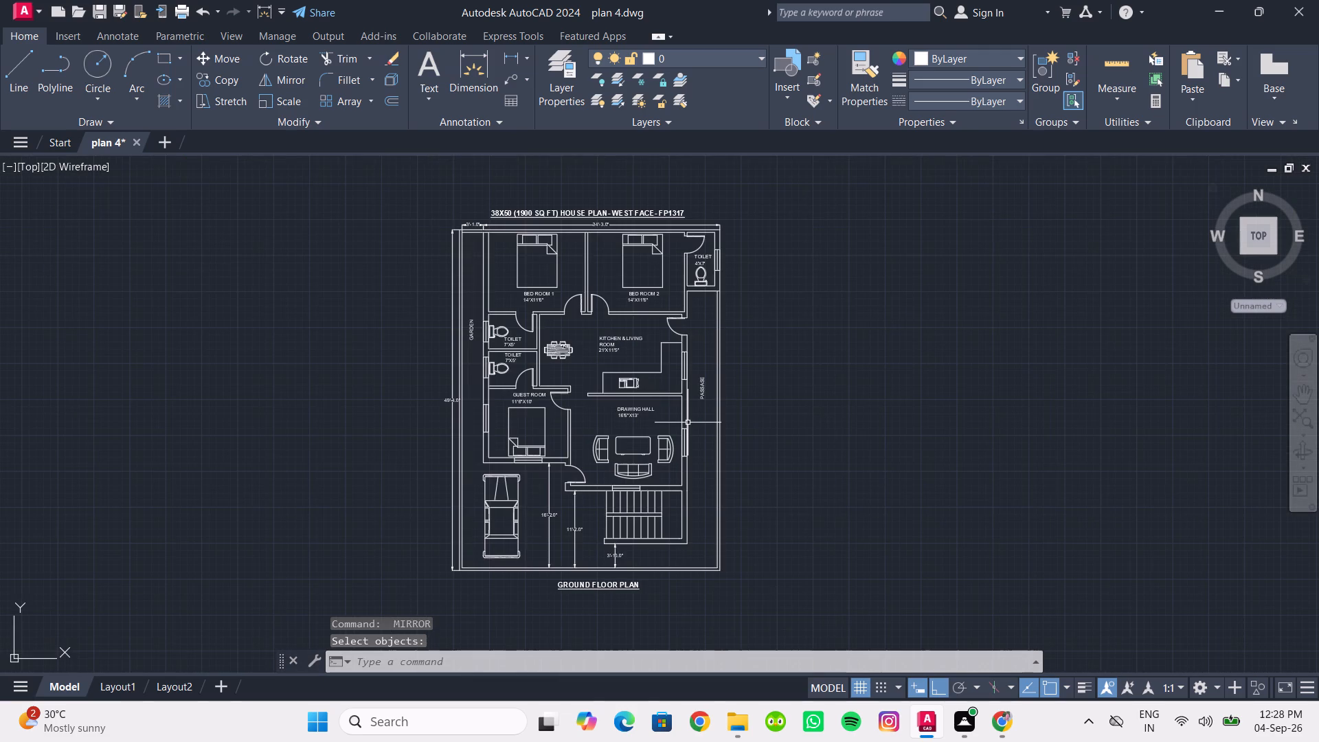
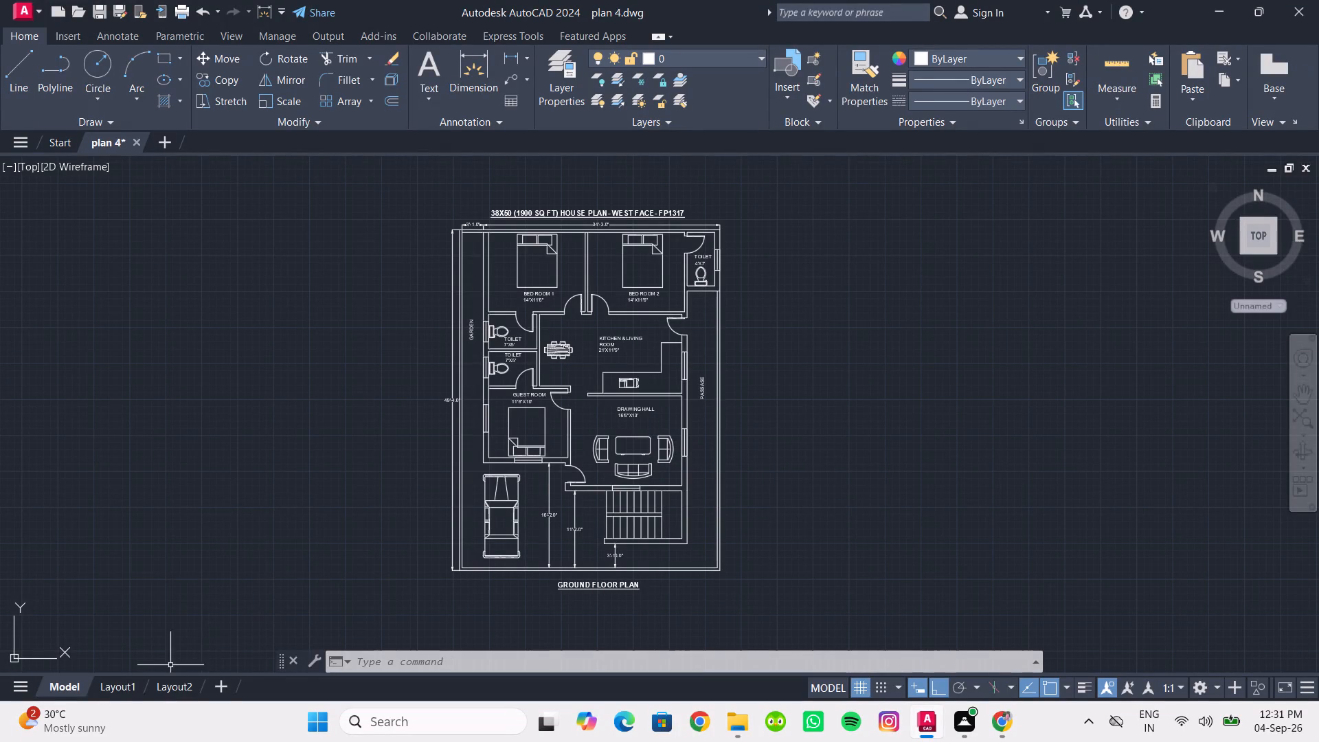
# Set Layout1's page setup to the DWG To PDF.pc3 plotter with ISO full bleed A3 (420.00 x 297.00 MM) paper.
pyautogui.click(127, 682)
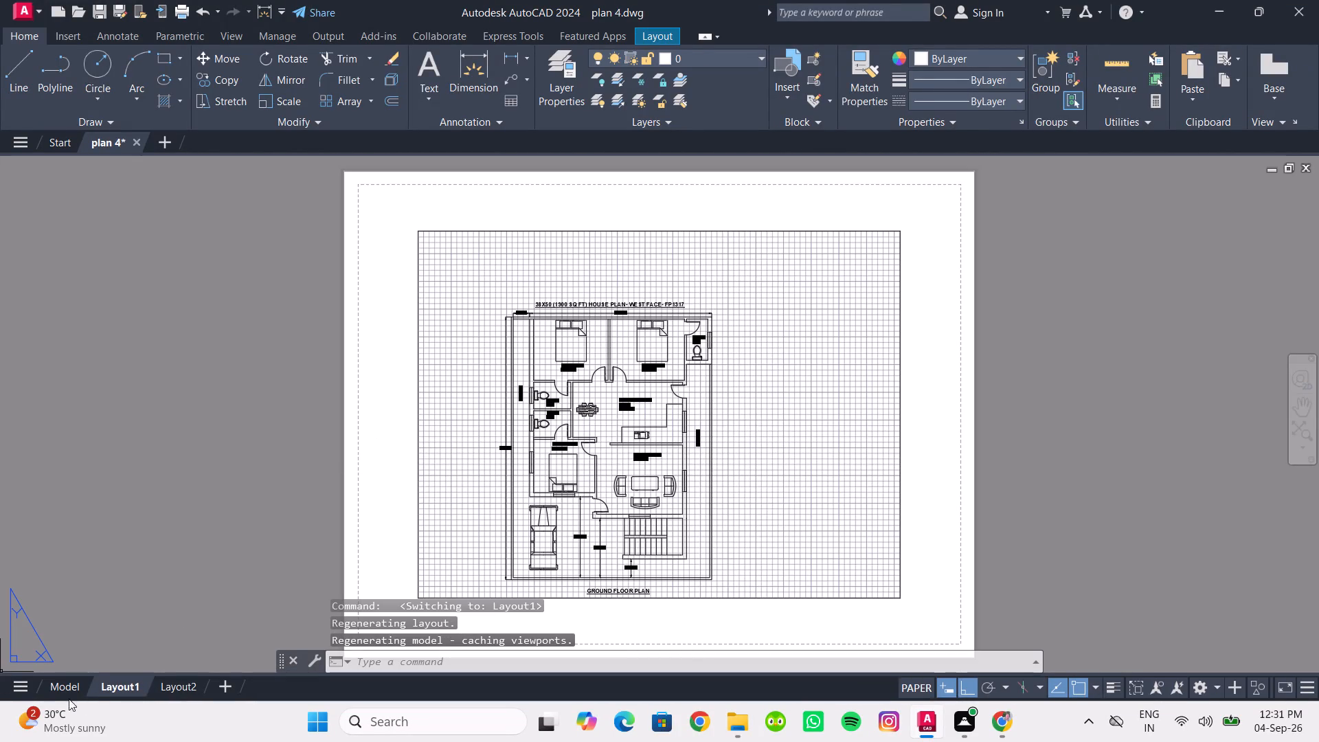
pyautogui.rightClick(113, 685)
pyautogui.click(174, 451)
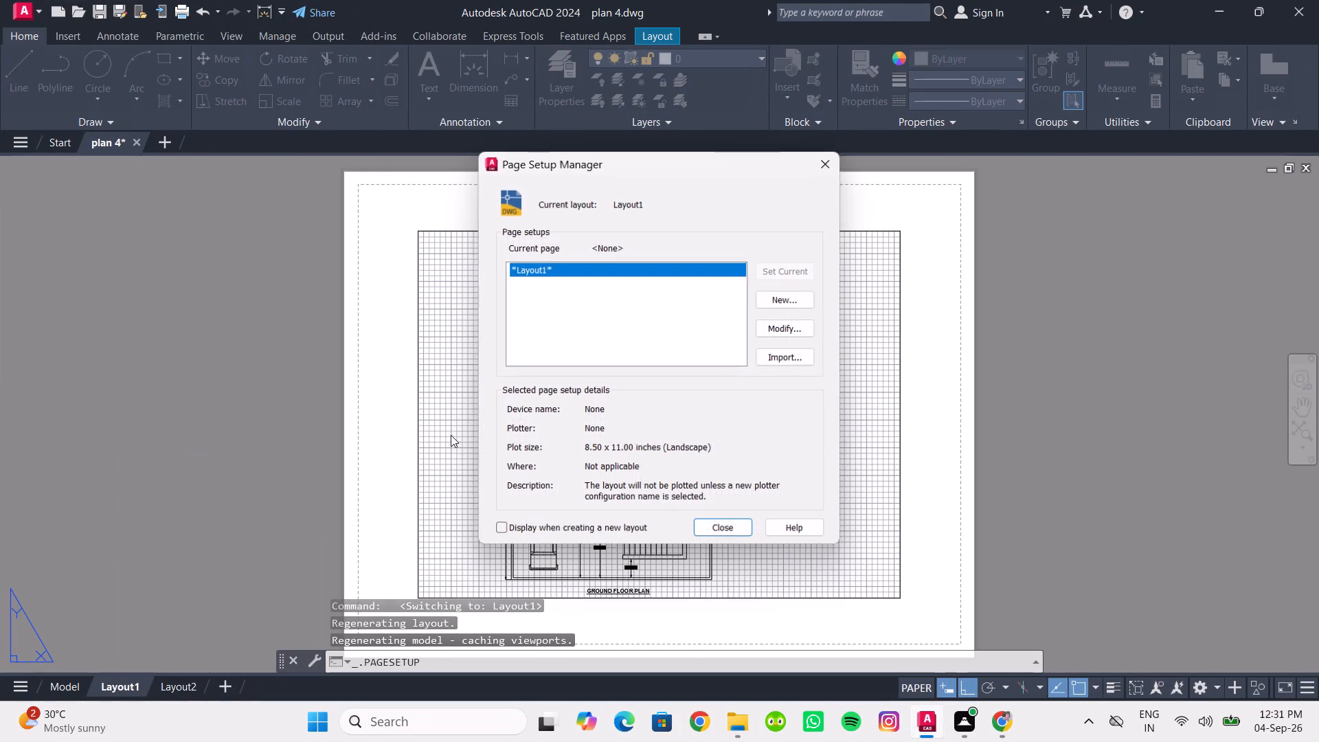
pyautogui.click(796, 335)
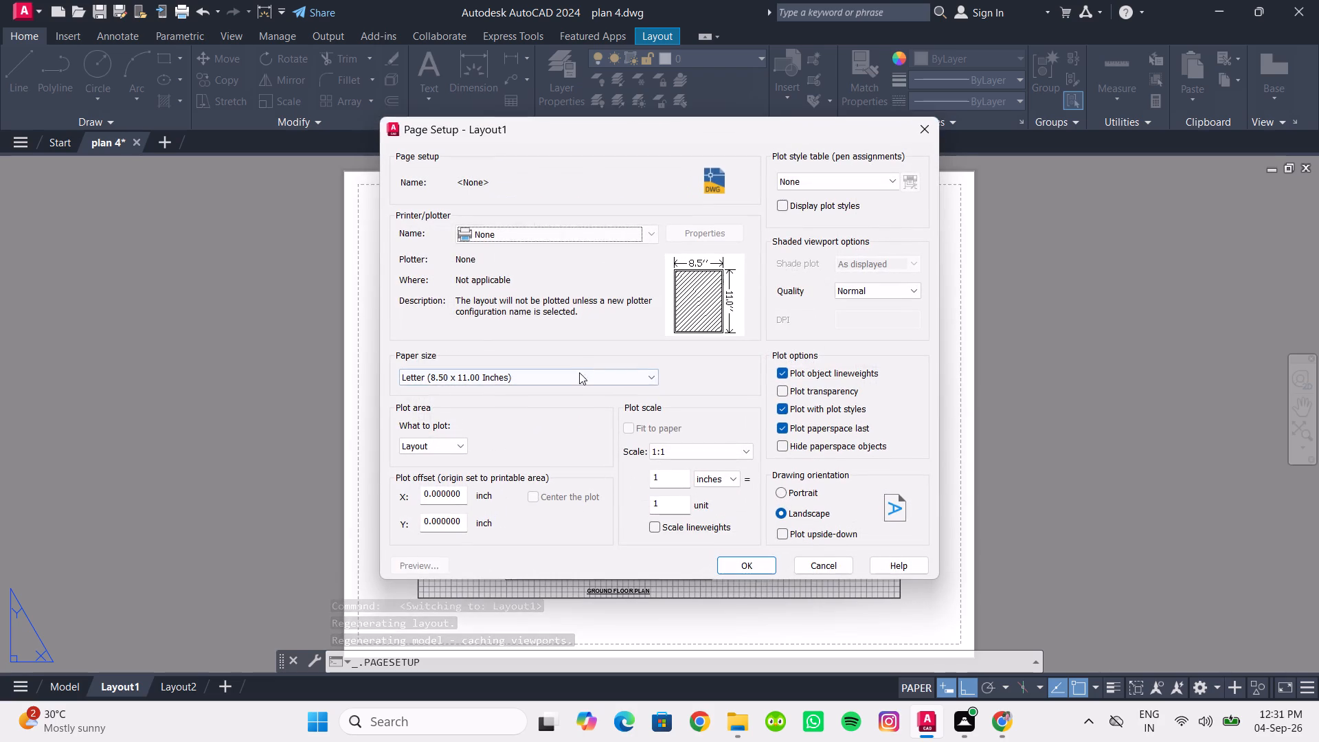
pyautogui.click(511, 234)
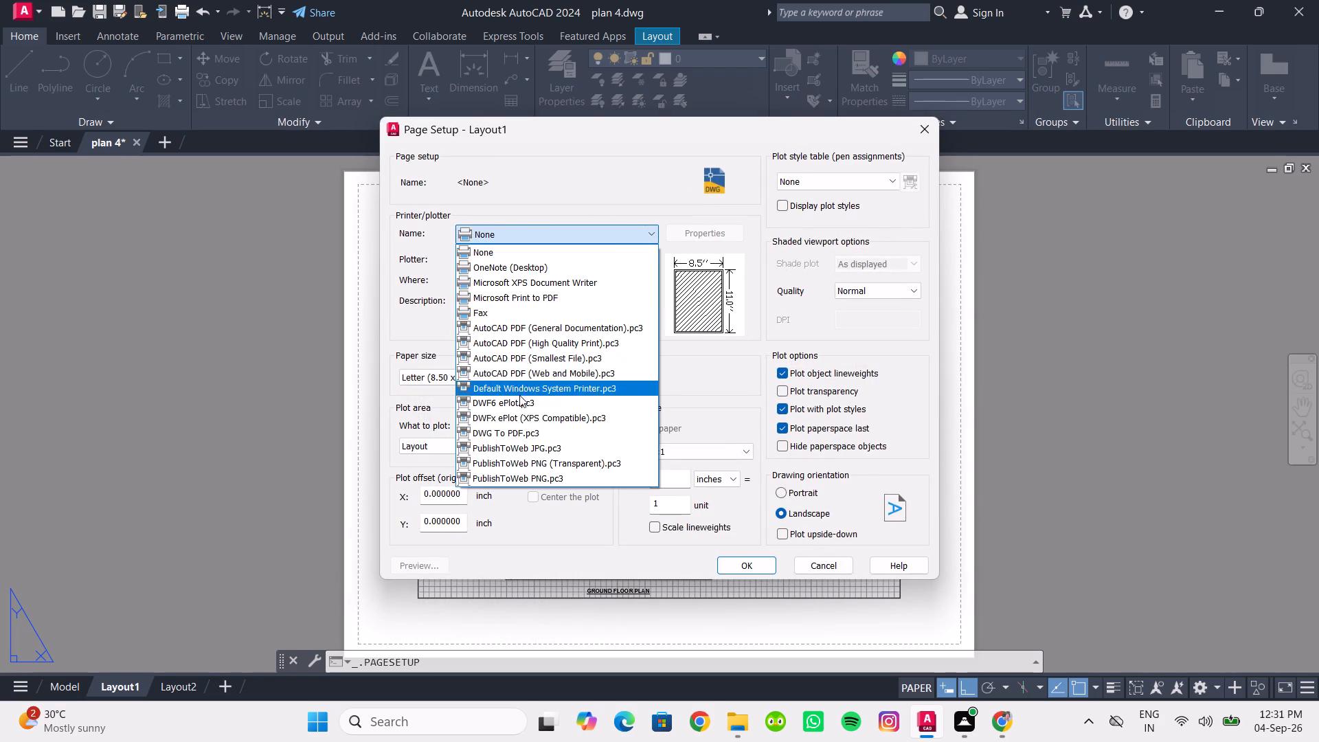
pyautogui.click(519, 429)
pyautogui.click(514, 385)
pyautogui.click(512, 376)
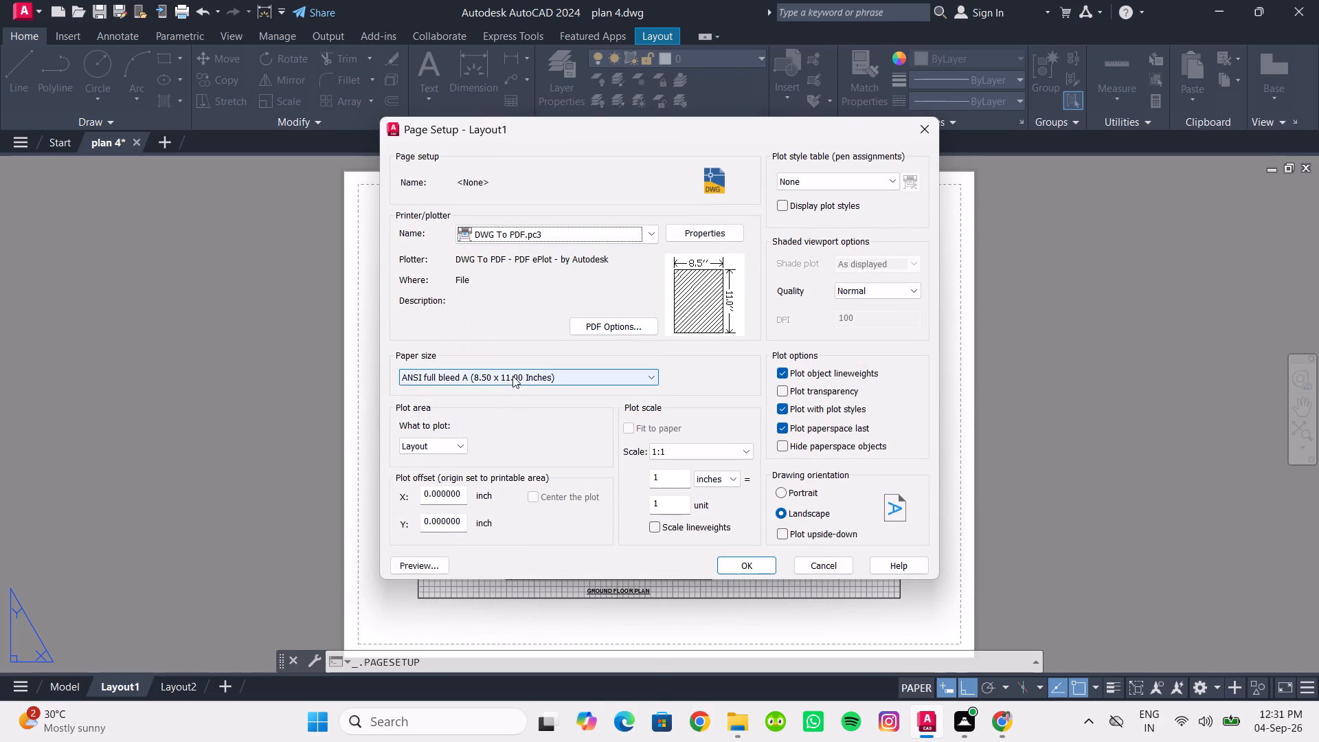
pyautogui.scroll(-20, 458, 530)
pyautogui.scroll(-2, 458, 530)
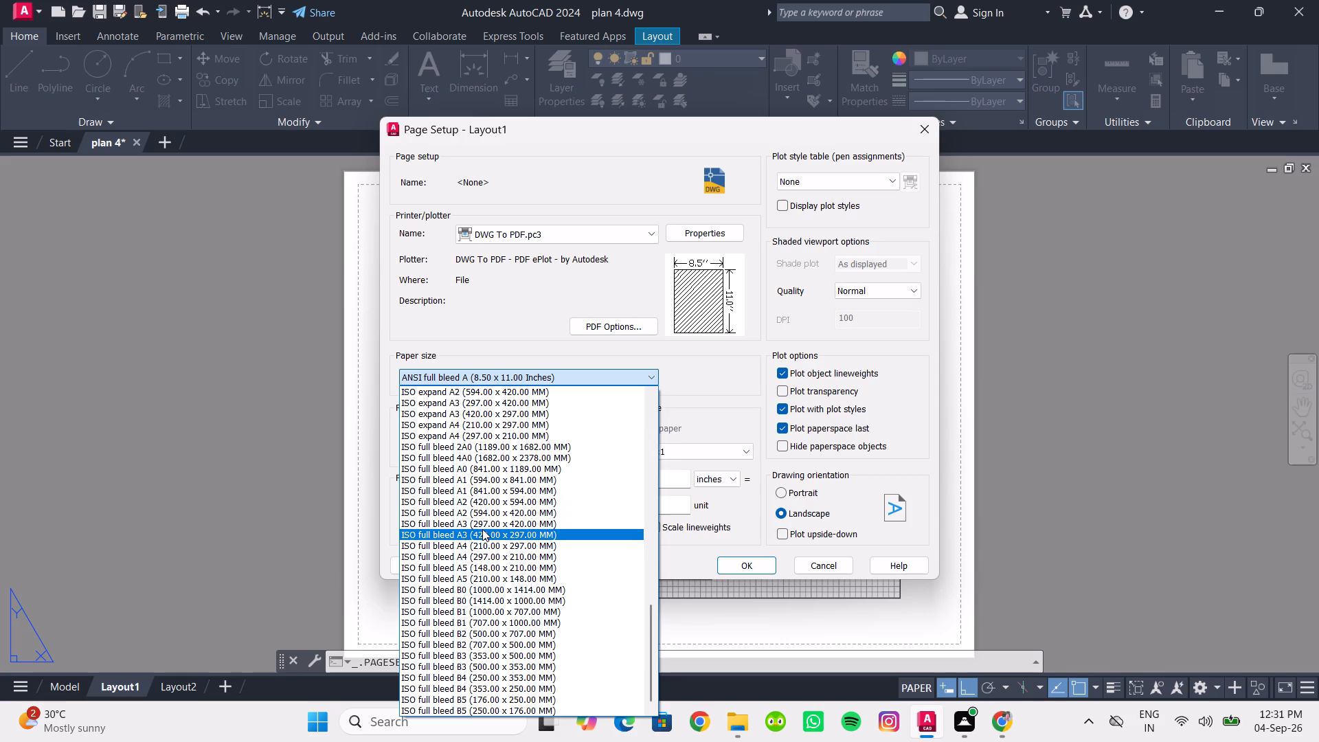
pyautogui.click(482, 529)
# Set the plot scale units to inches at 1:1, then accept the Layout1 page setup.
pyautogui.click(688, 449)
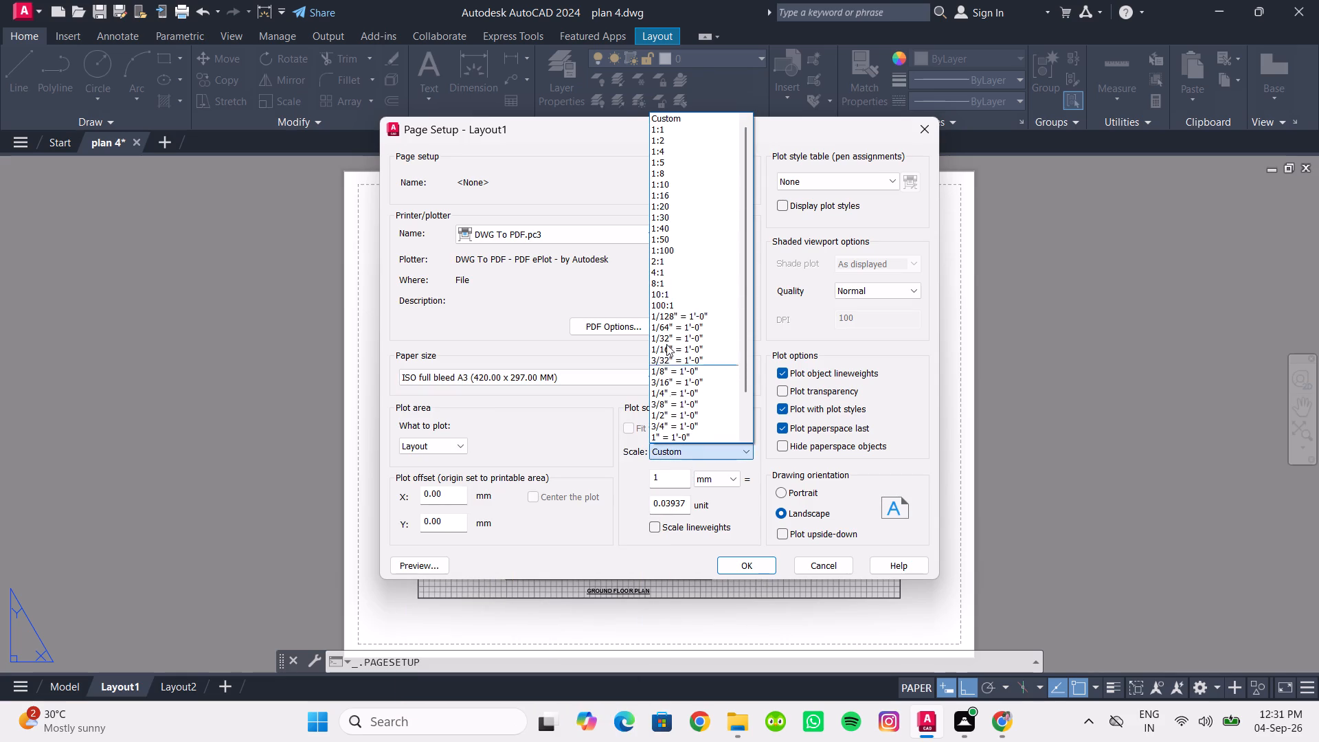
pyautogui.click(703, 456)
pyautogui.click(714, 480)
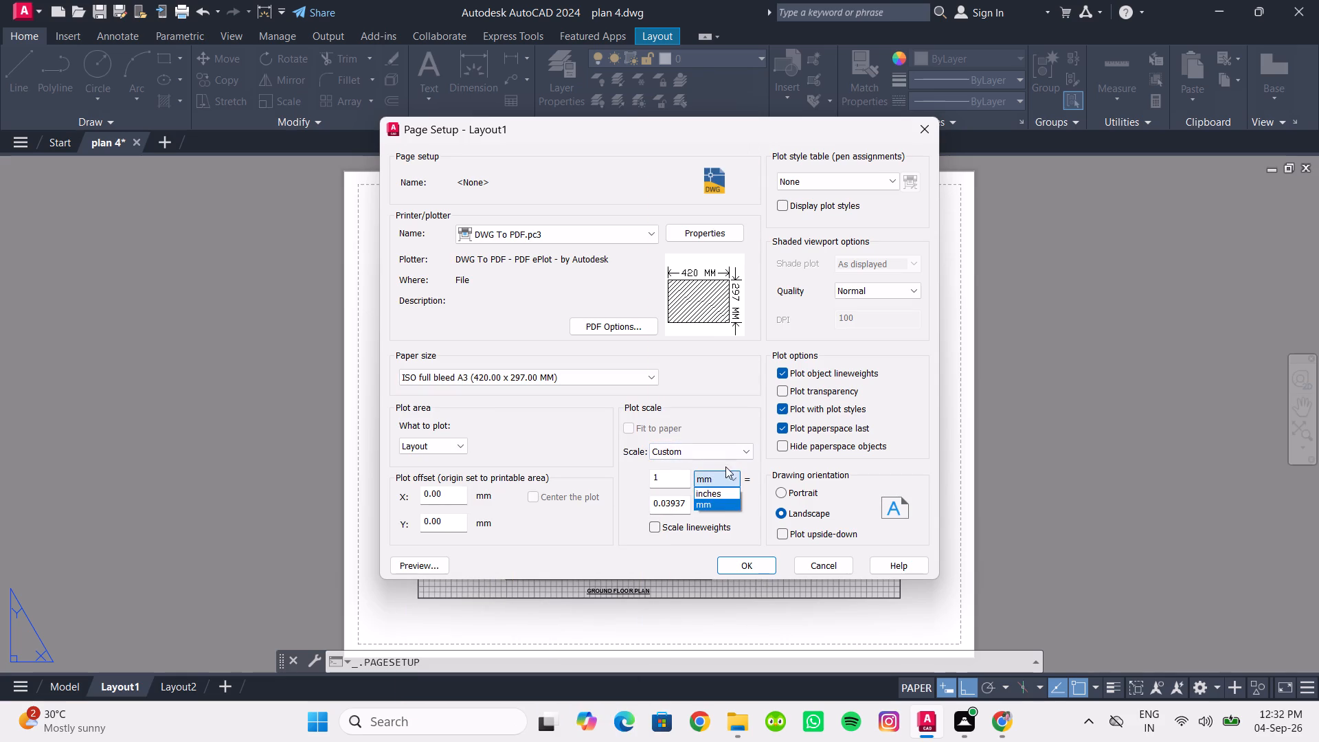
pyautogui.click(723, 497)
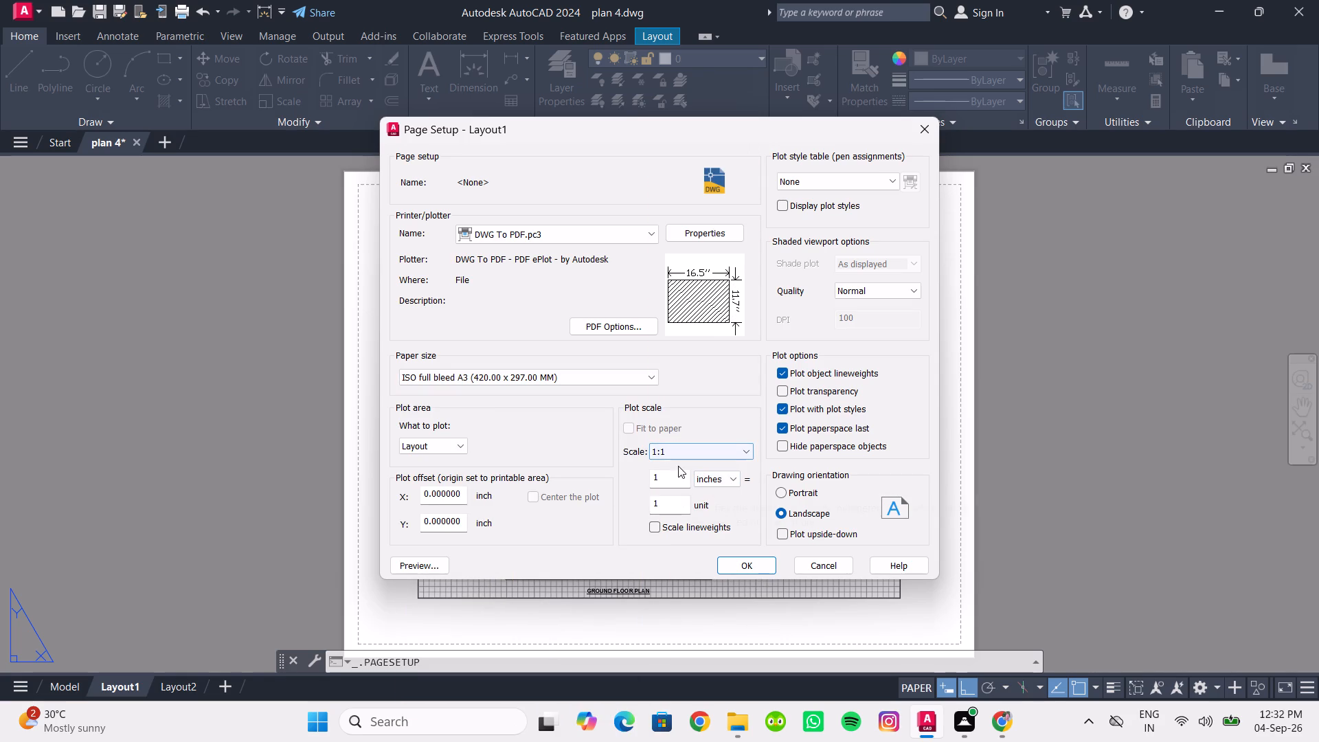
pyautogui.click(759, 561)
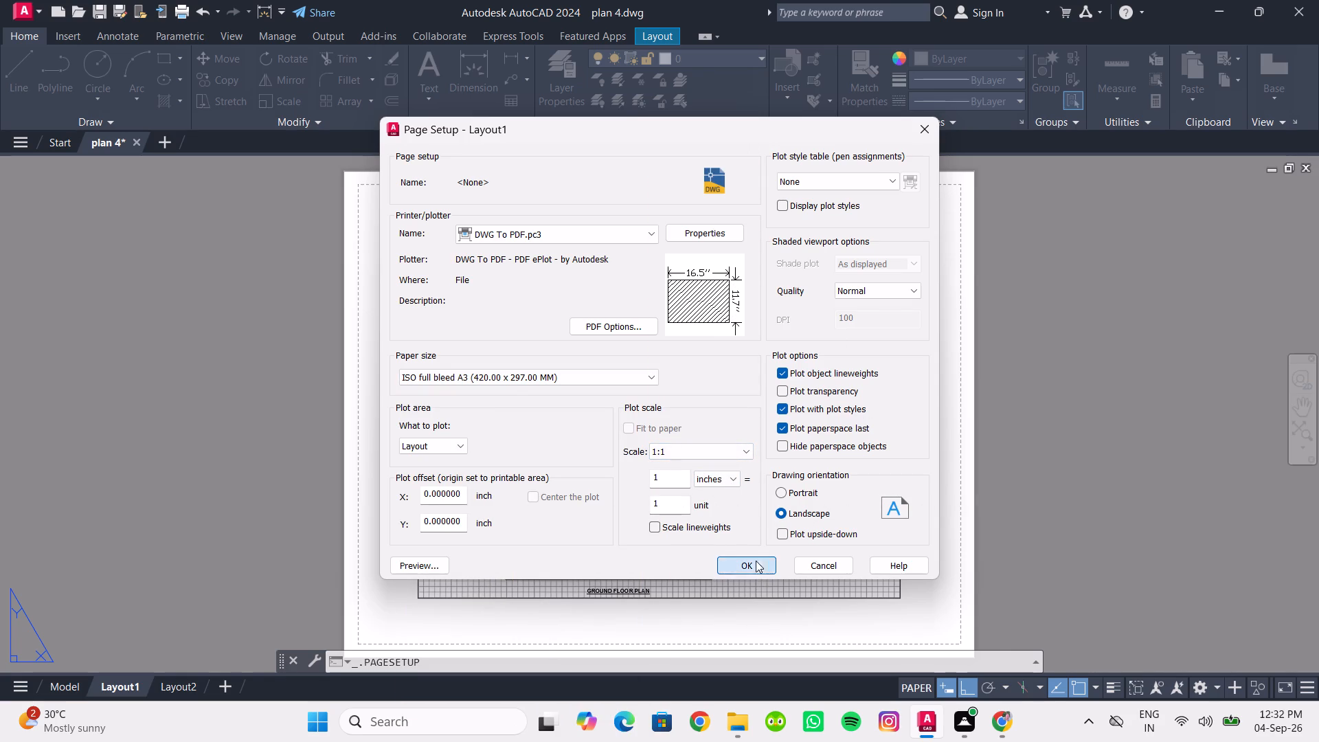
pyautogui.click(720, 526)
# Delete the existing viewport from the Layout1 sheet.
pyautogui.scroll(-2, 688, 474)
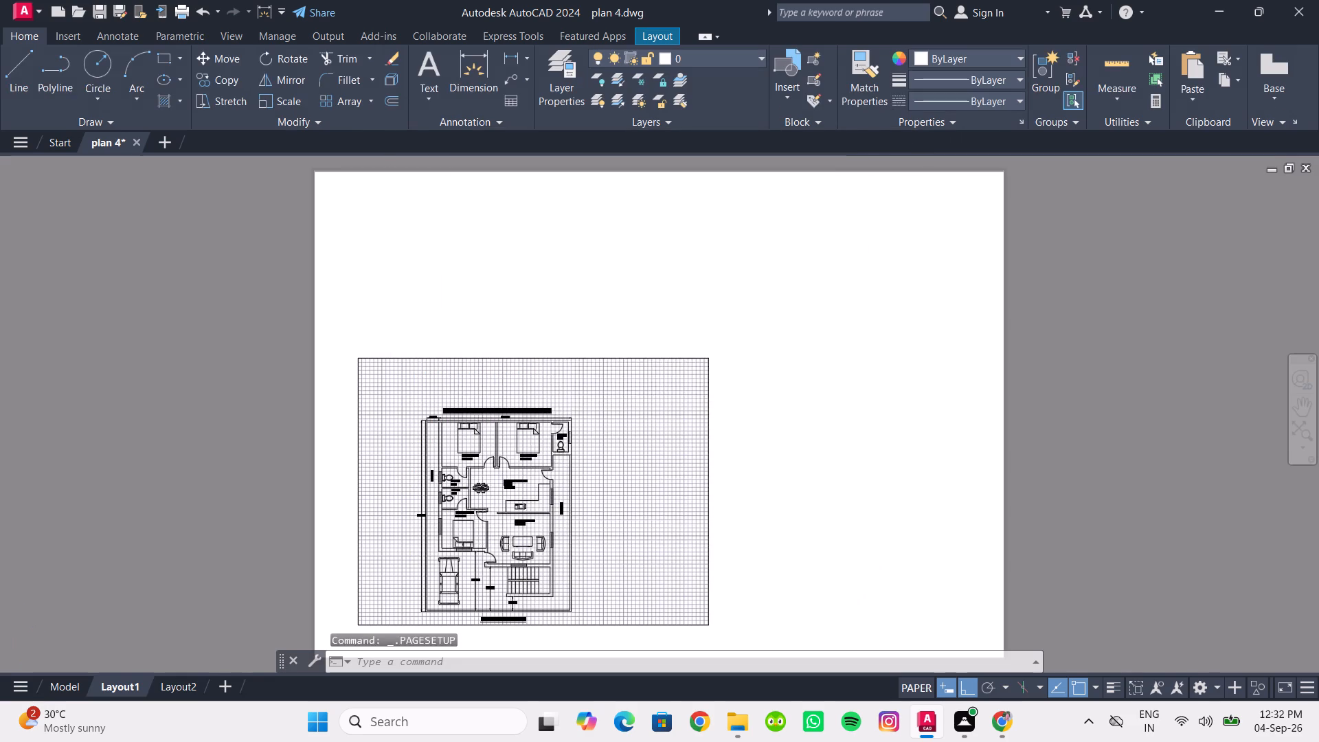
pyautogui.scroll(-1, 688, 474)
pyautogui.moveTo(804, 586); pyautogui.dragTo(798, 581)
pyautogui.click(654, 445)
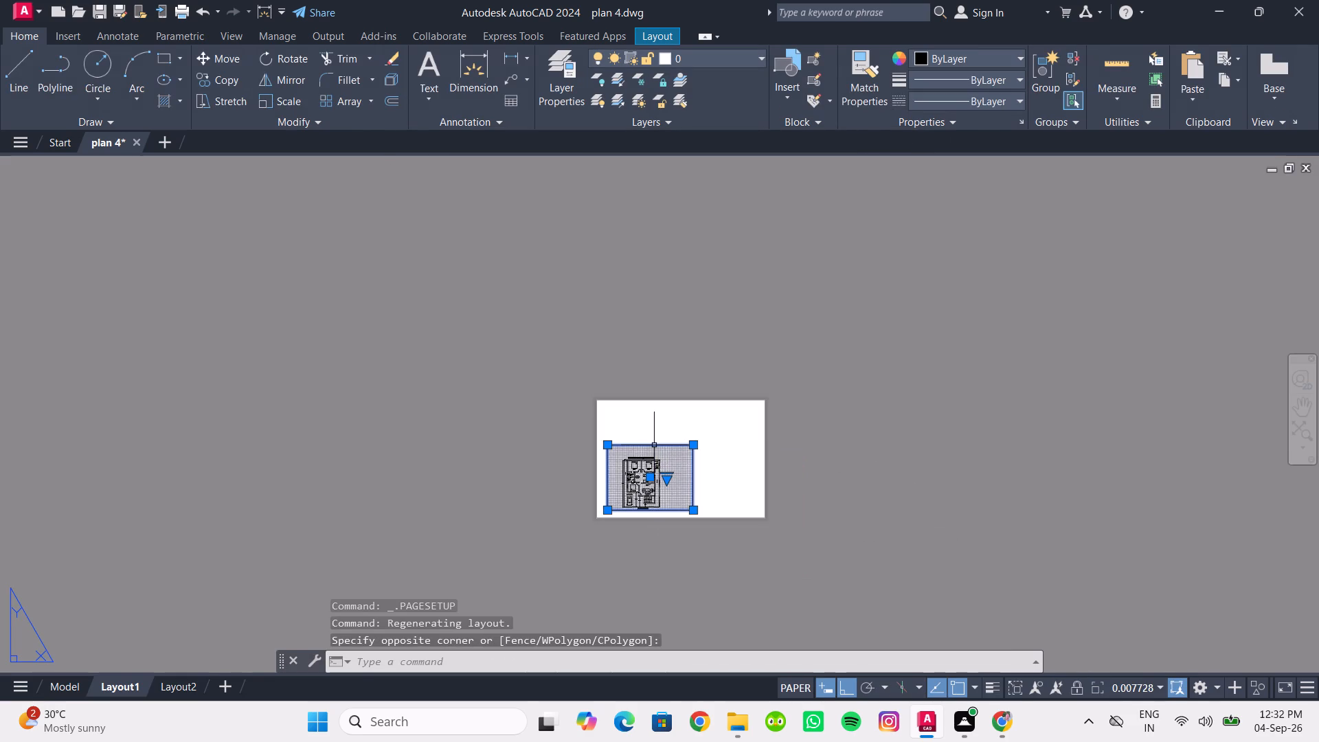
pyautogui.press('Delete')
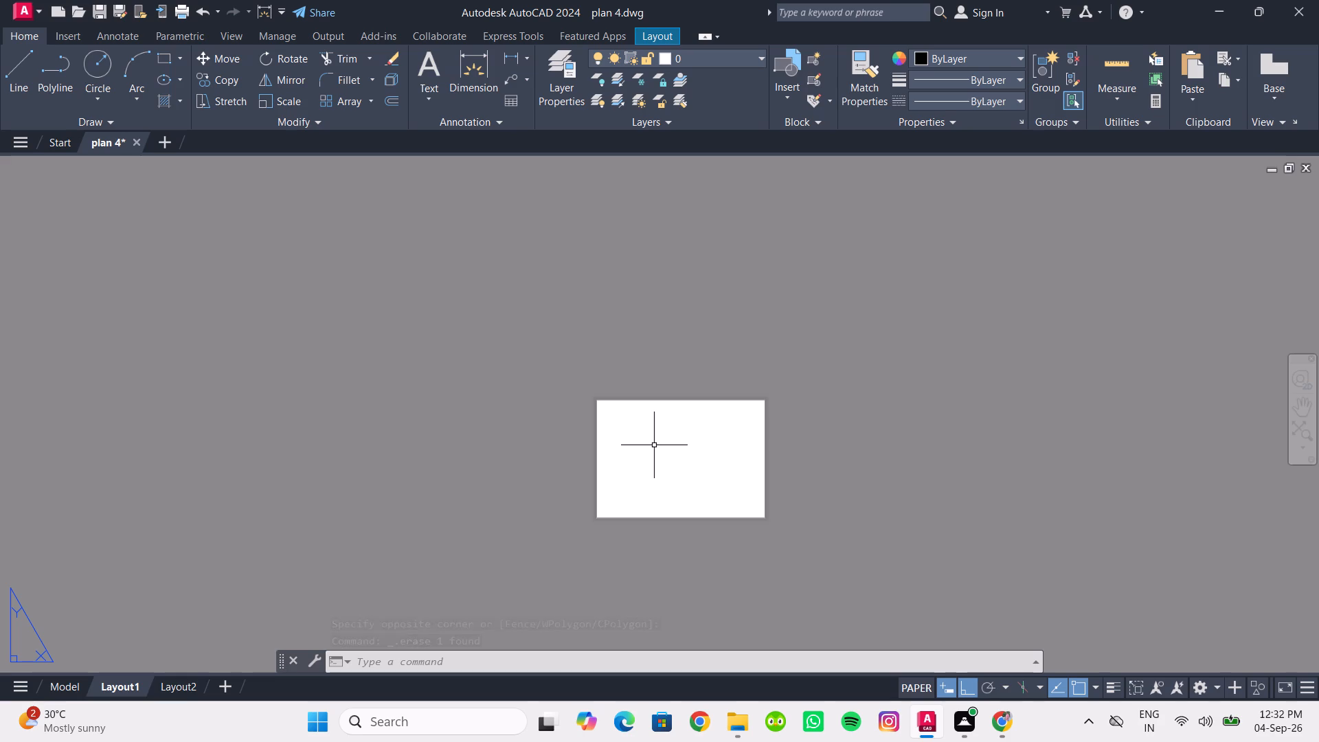
# Create a rectangular viewport that fills the A3 sheet just inside its edges.
pyautogui.moveTo(771, 517); pyautogui.dragTo(691, 469, button='middle')
pyautogui.scroll(1, 666, 460)
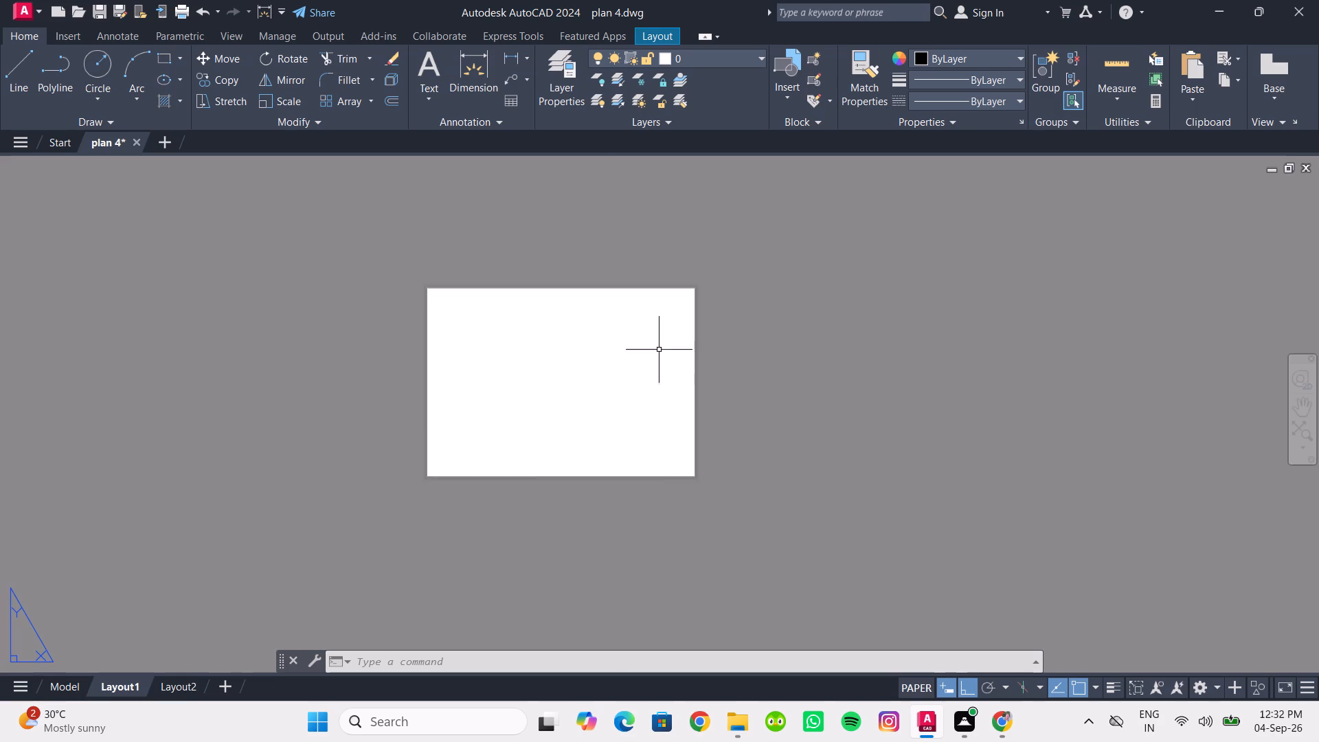
pyautogui.click(666, 30)
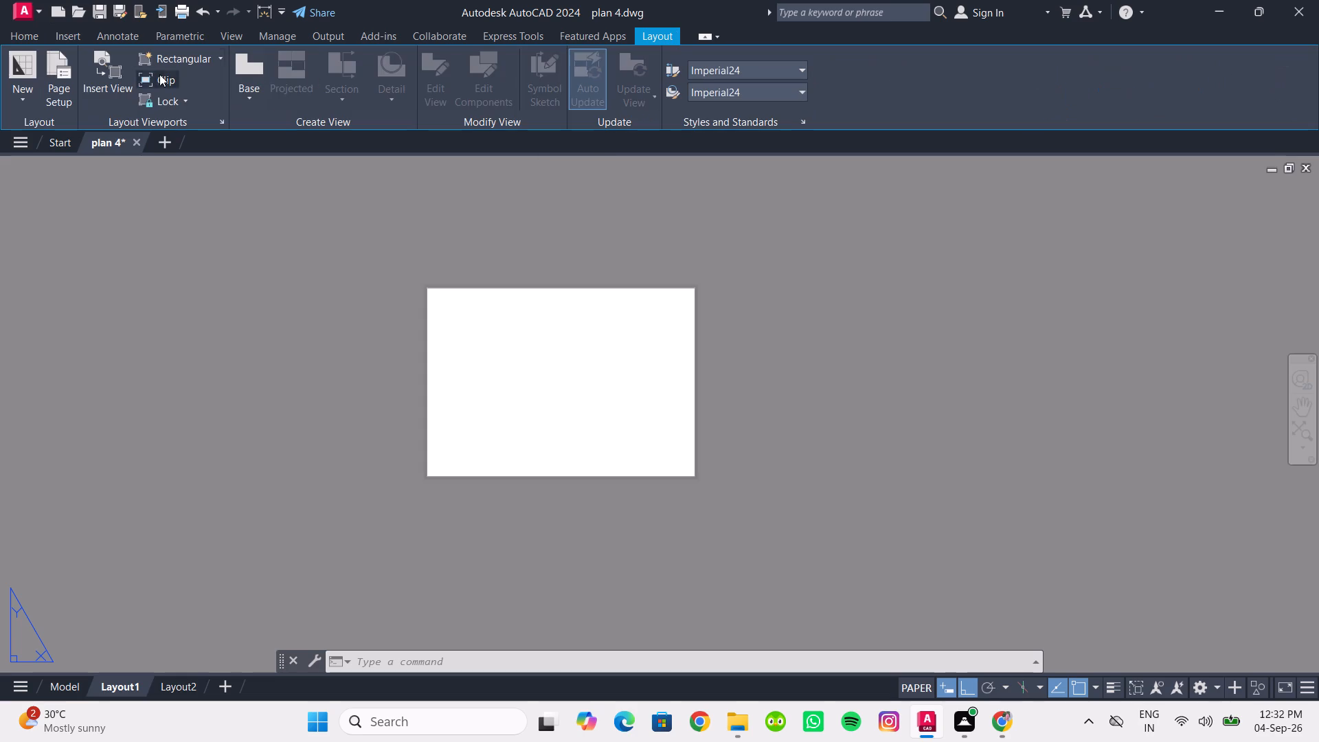
pyautogui.click(168, 54)
pyautogui.scroll(4, 462, 297)
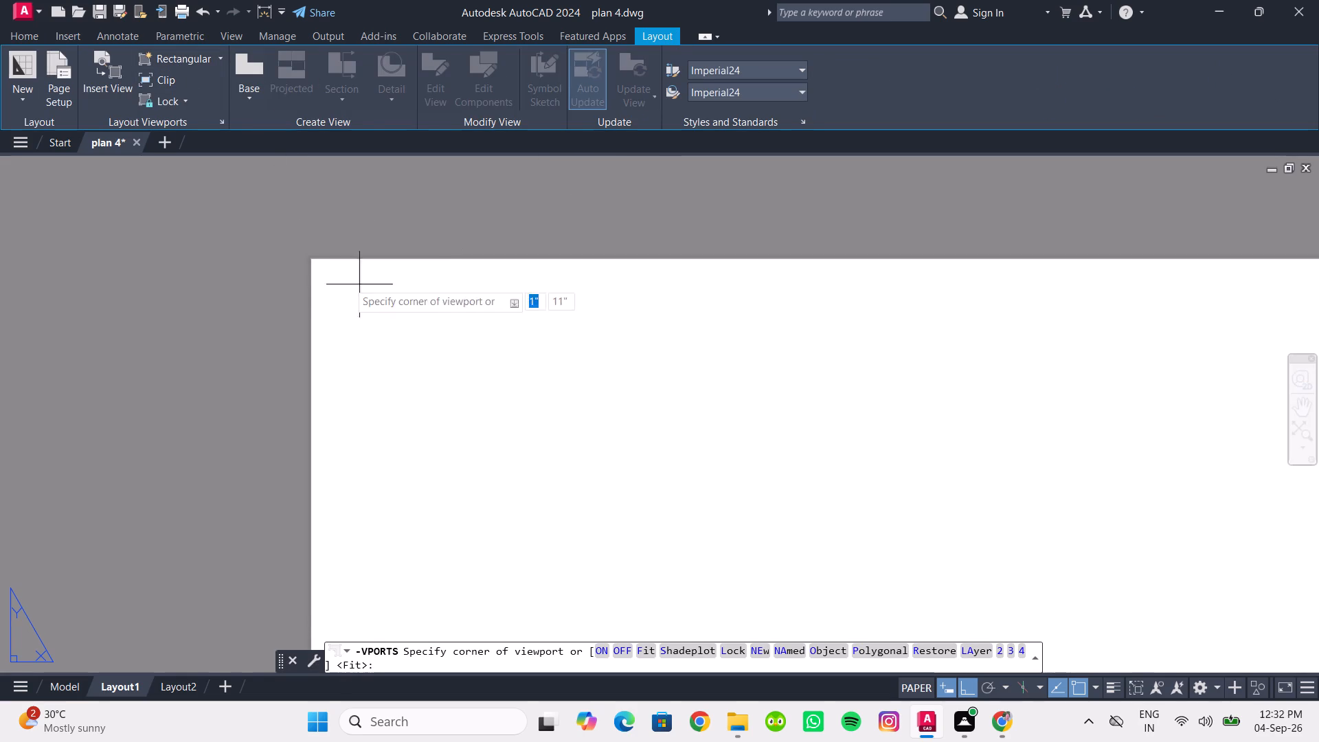
pyautogui.click(321, 274)
pyautogui.scroll(-1, 582, 480)
pyautogui.moveTo(578, 480); pyautogui.dragTo(298, 239, button='middle')
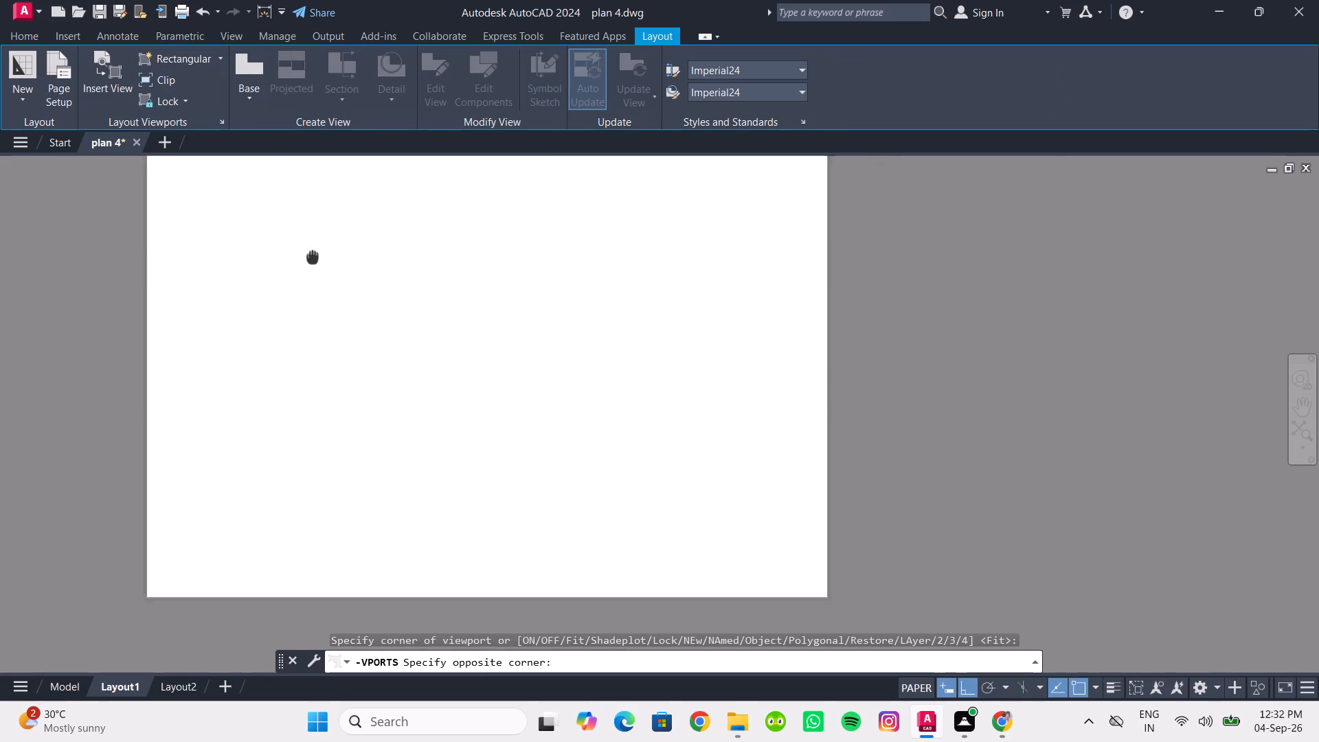
pyautogui.moveTo(298, 239); pyautogui.dragTo(298, 238, button='middle')
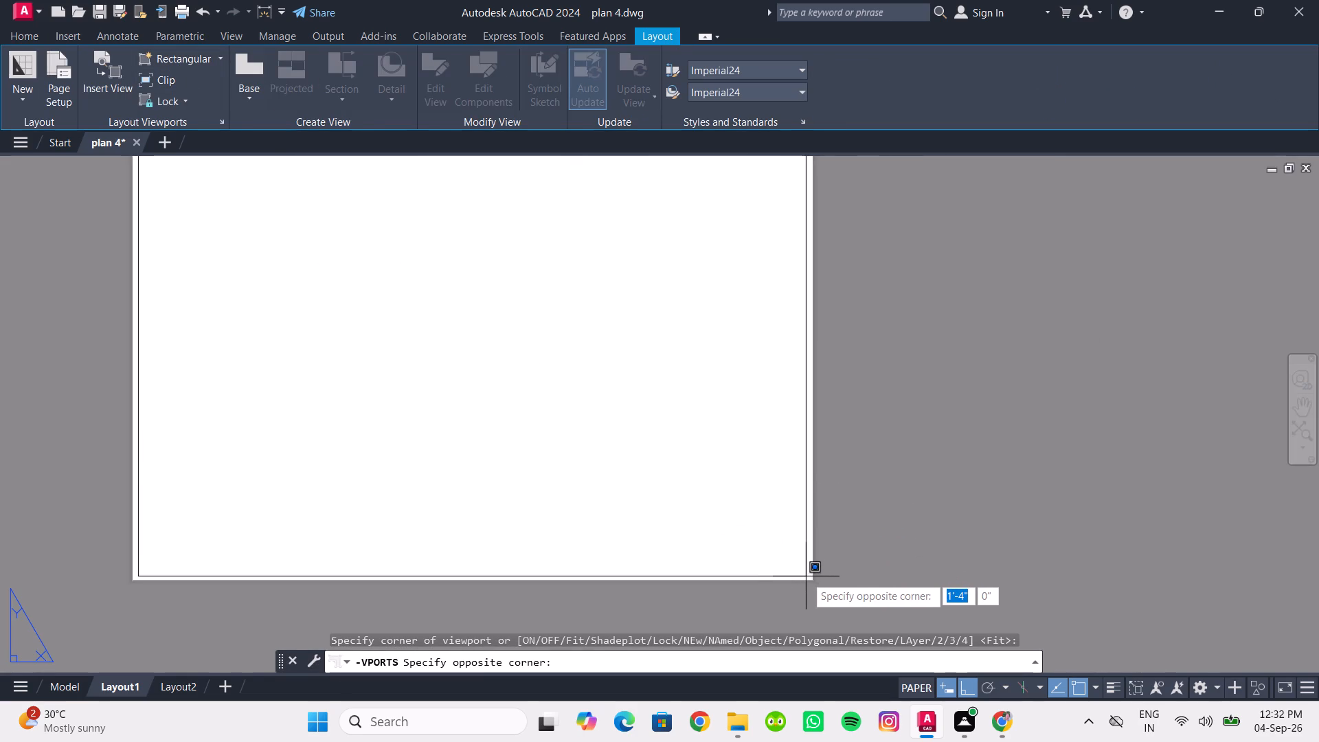
pyautogui.click(804, 570)
# Turn off the grid inside the new viewport and return to paper space.
pyautogui.scroll(-1, 653, 436)
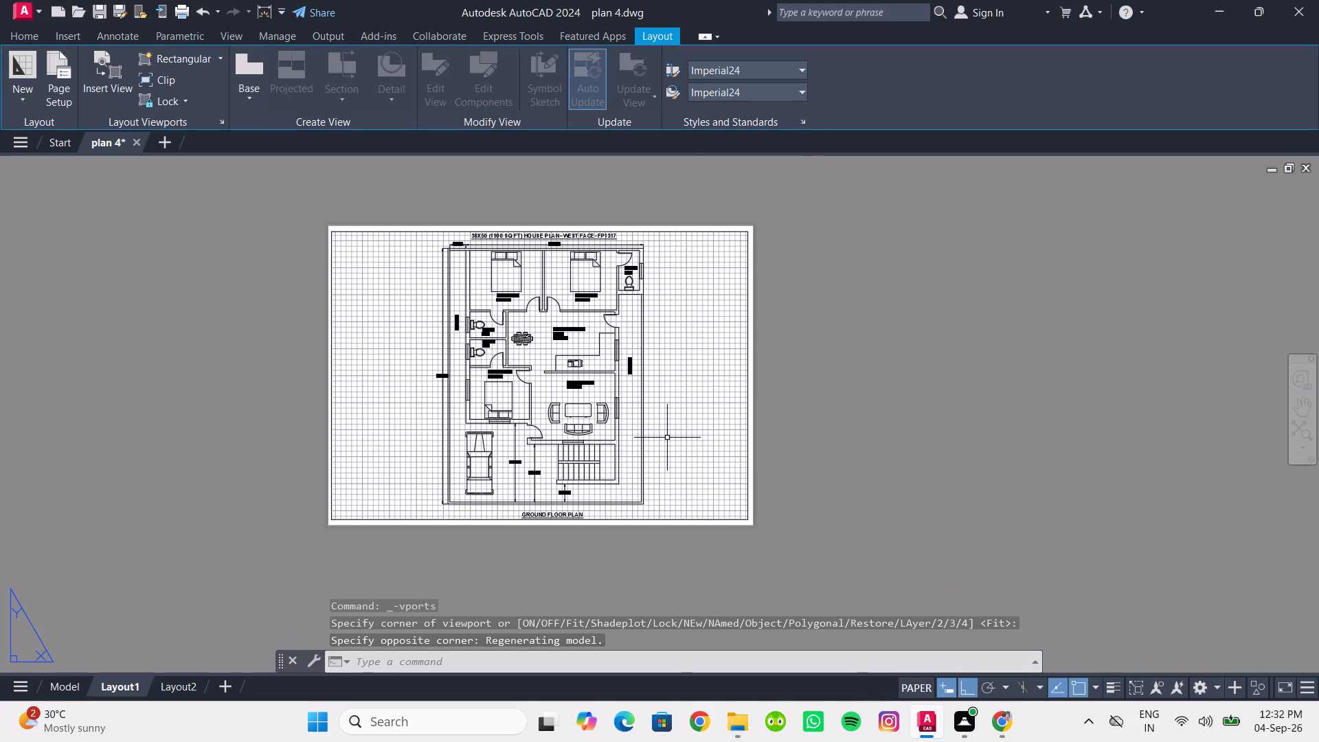
pyautogui.doubleClick(673, 438)
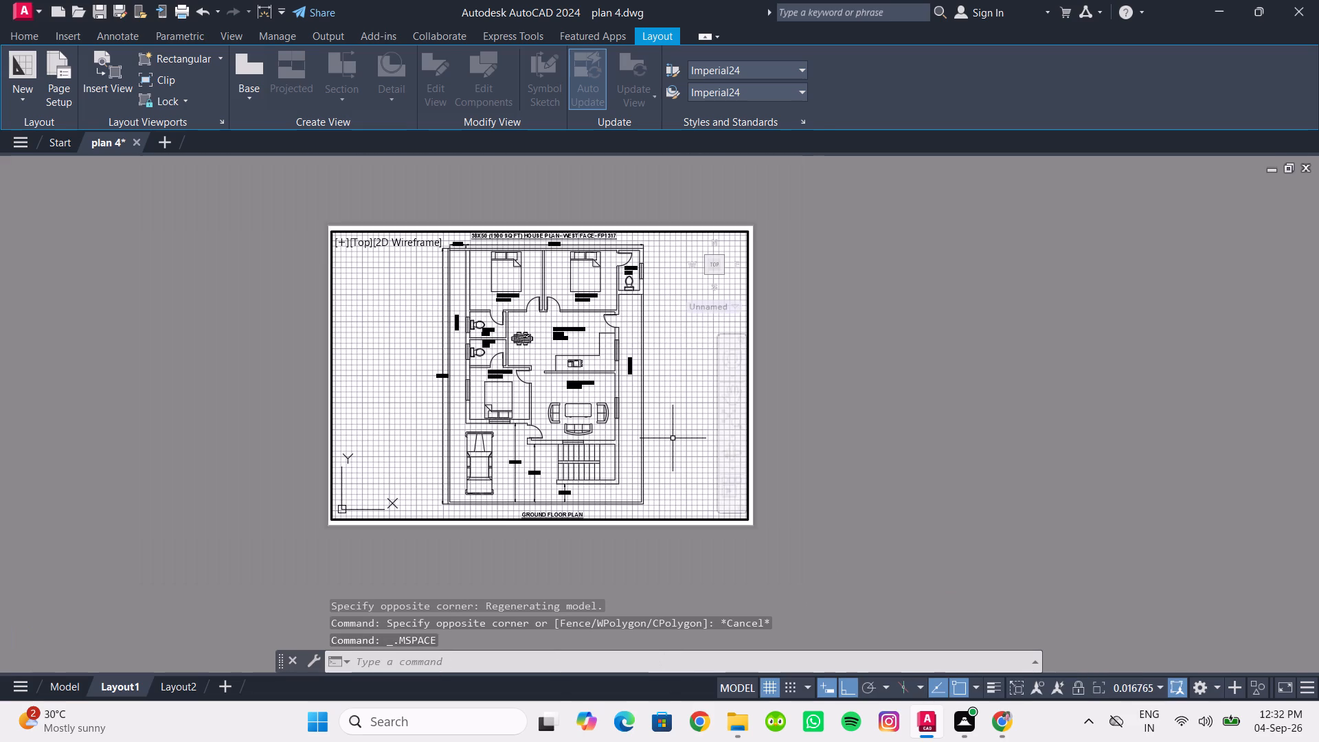
pyautogui.press('F7')
pyautogui.doubleClick(889, 410)
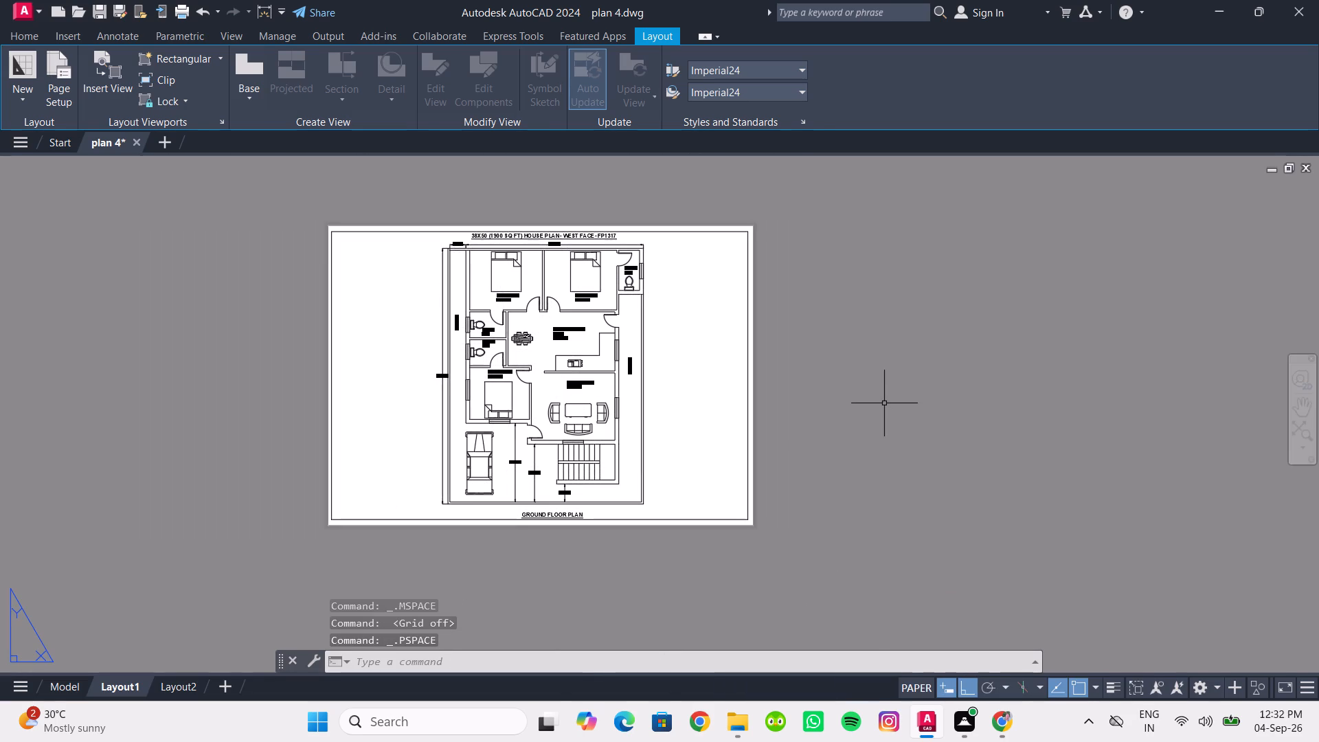
# Plot Layout1 to PDF as plan 4-Layout1.pdf in the INTERNSHIP FILES folder, then minimize the PDF viewer.
pyautogui.moveTo(895, 411); pyautogui.dragTo(926, 436, button='middle')
pyautogui.scroll(1, 912, 421)
pyautogui.moveTo(850, 457); pyautogui.dragTo(1158, 449, button='middle')
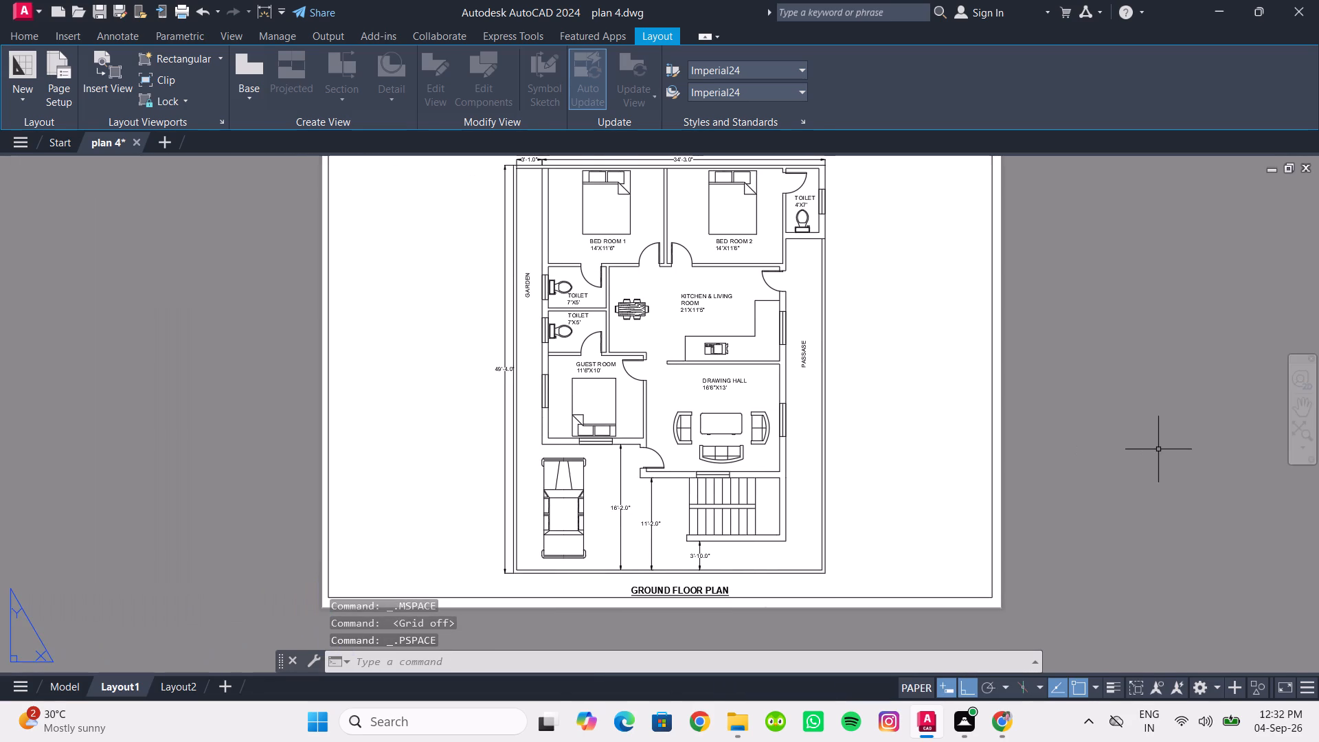
pyautogui.moveTo(1158, 449); pyautogui.dragTo(1124, 471, button='middle')
pyautogui.scroll(-1, 1124, 471)
pyautogui.moveTo(1083, 464); pyautogui.dragTo(1040, 459, button='middle')
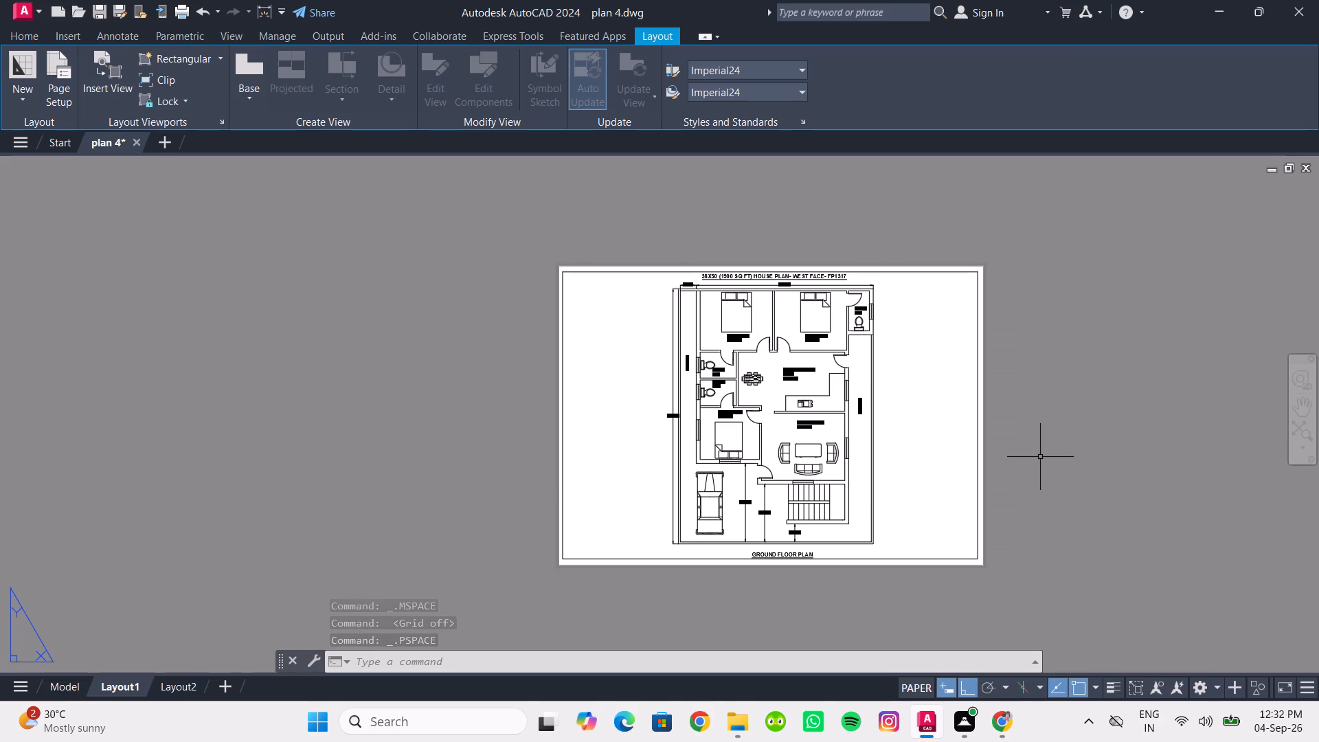
pyautogui.hotkey('ctrl', 'p')
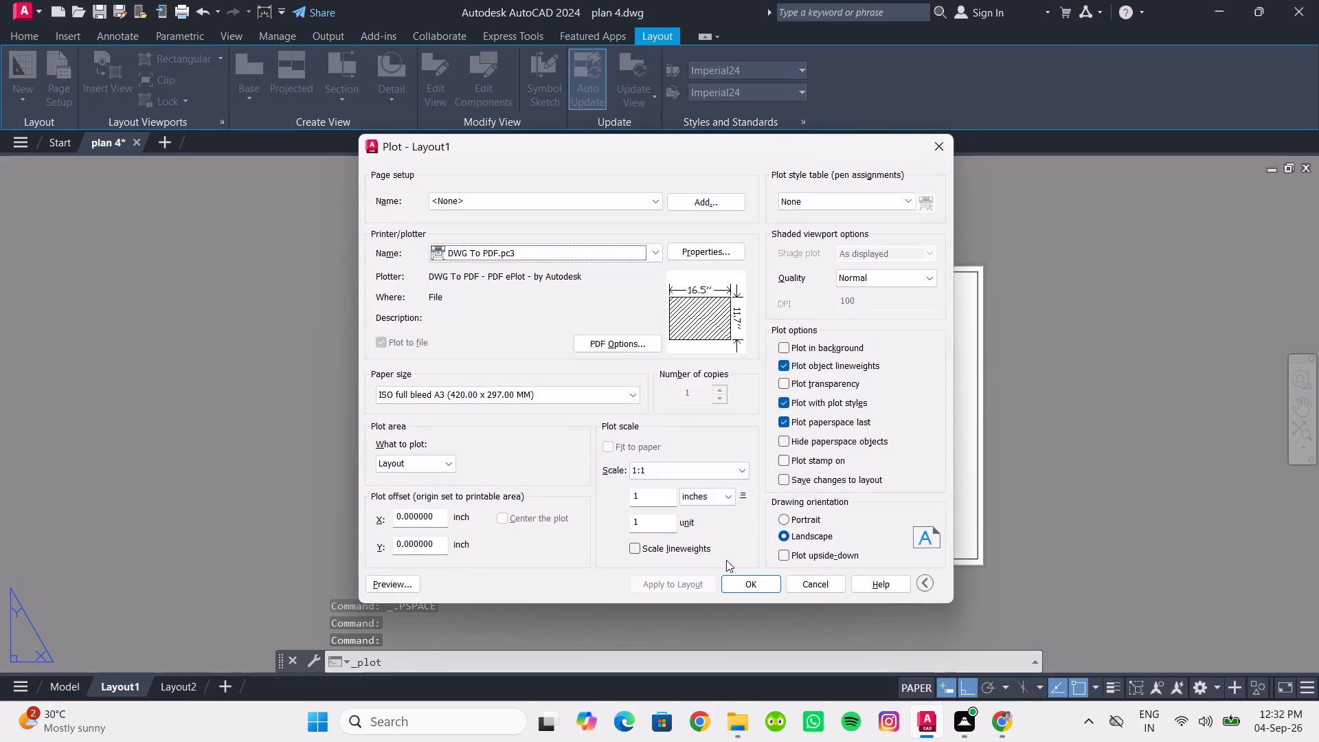
pyautogui.click(748, 583)
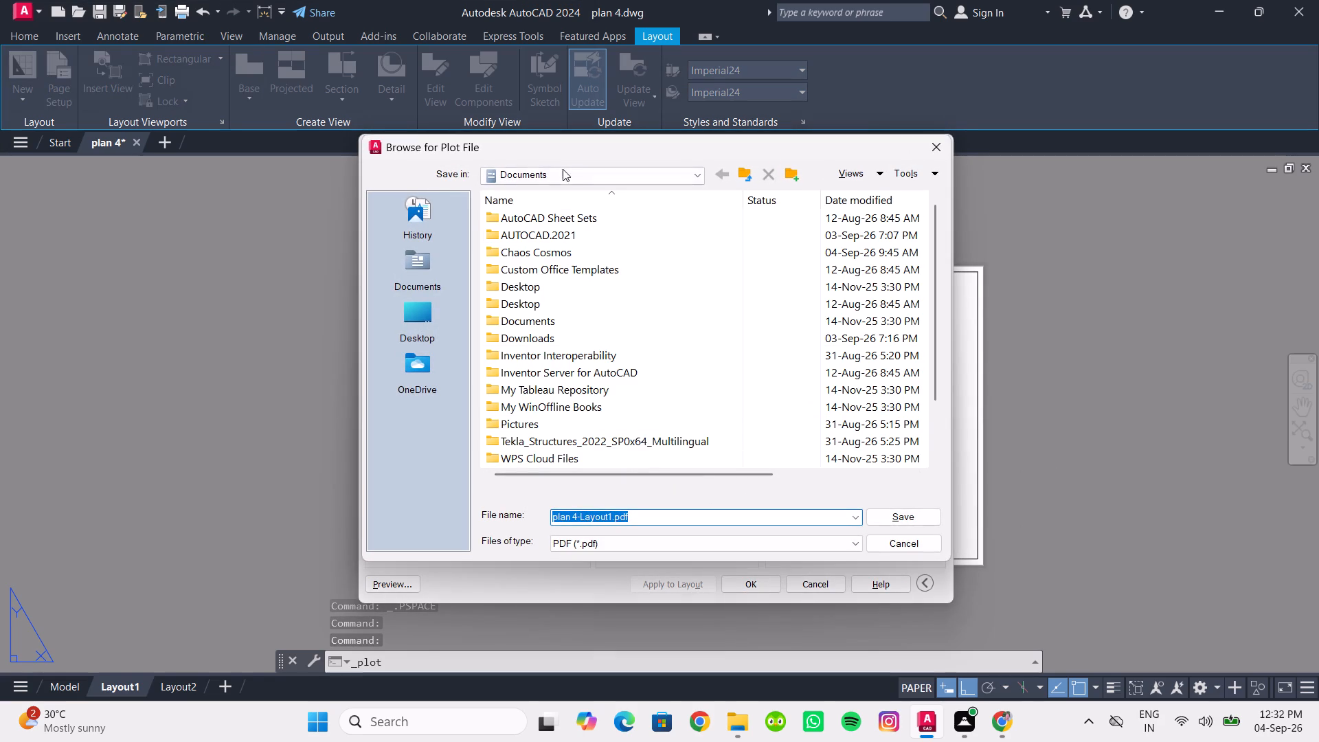
pyautogui.click(563, 168)
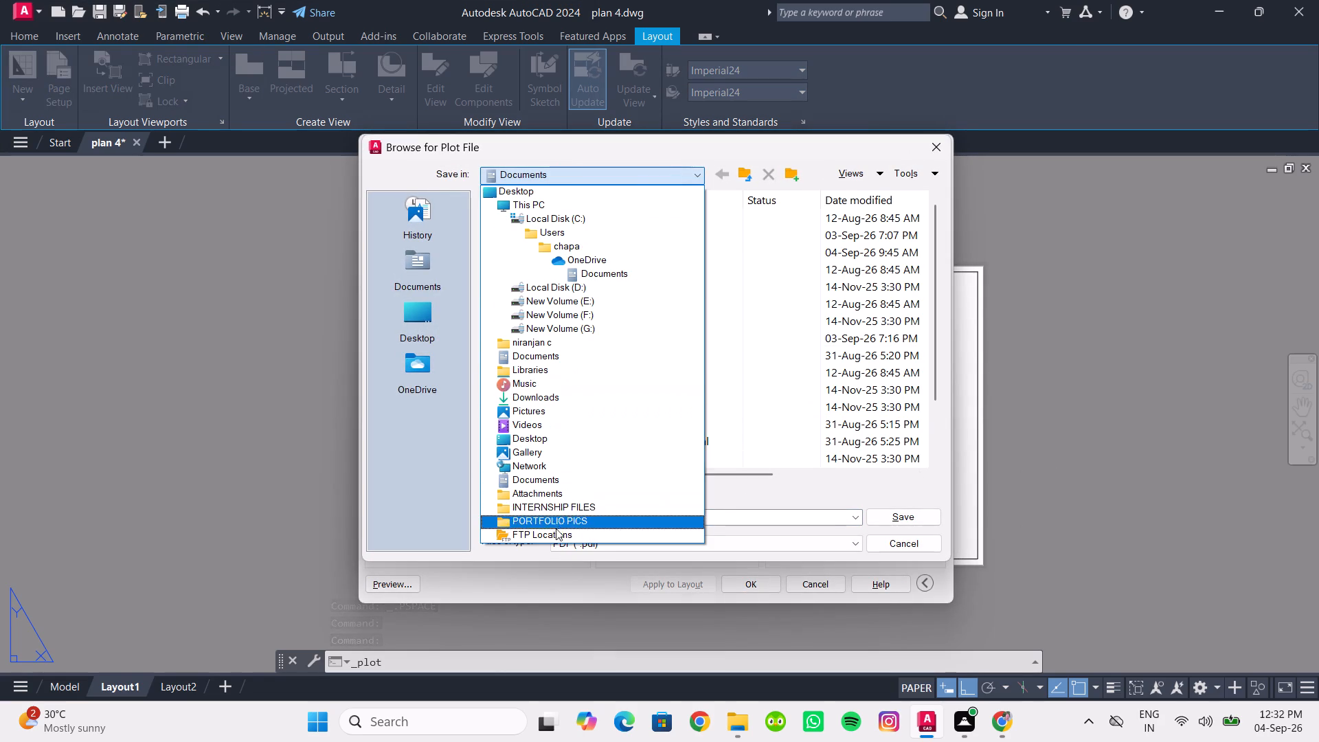
pyautogui.click(548, 508)
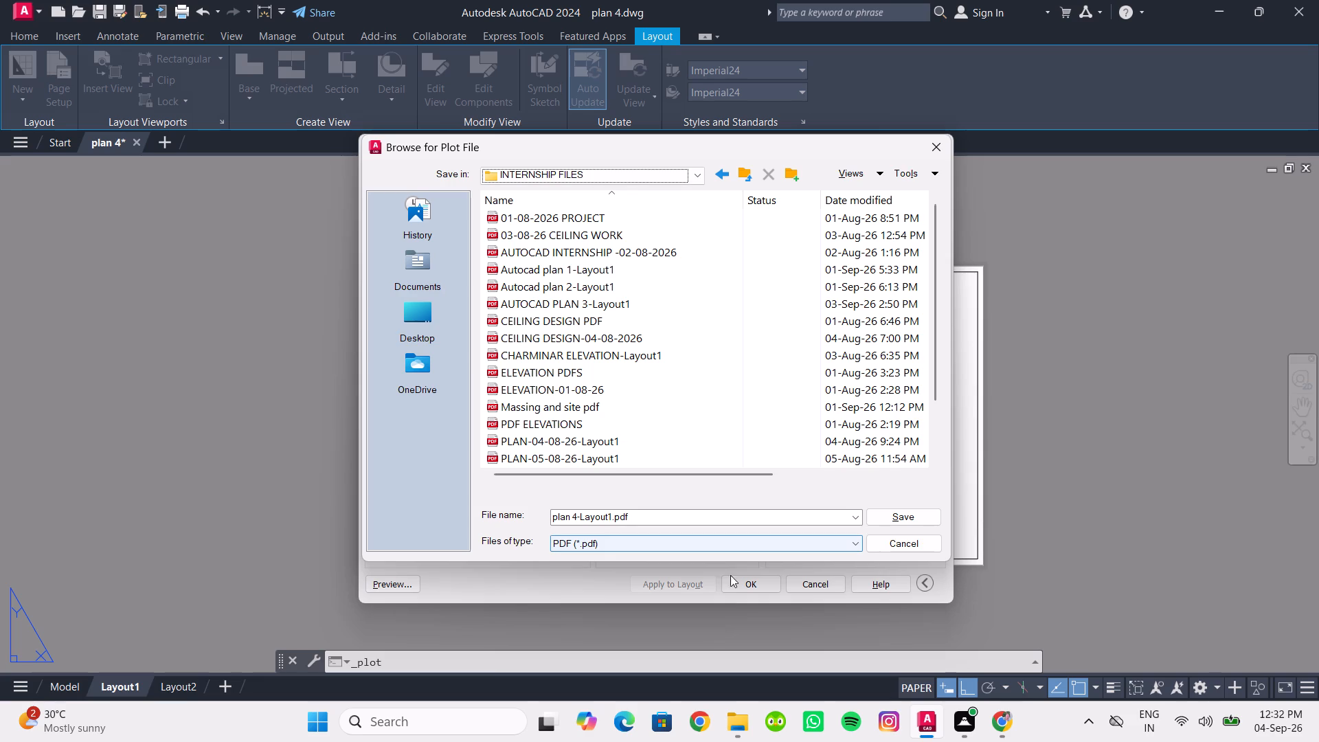
pyautogui.moveTo(739, 582); pyautogui.dragTo(833, 536)
pyautogui.click(892, 517)
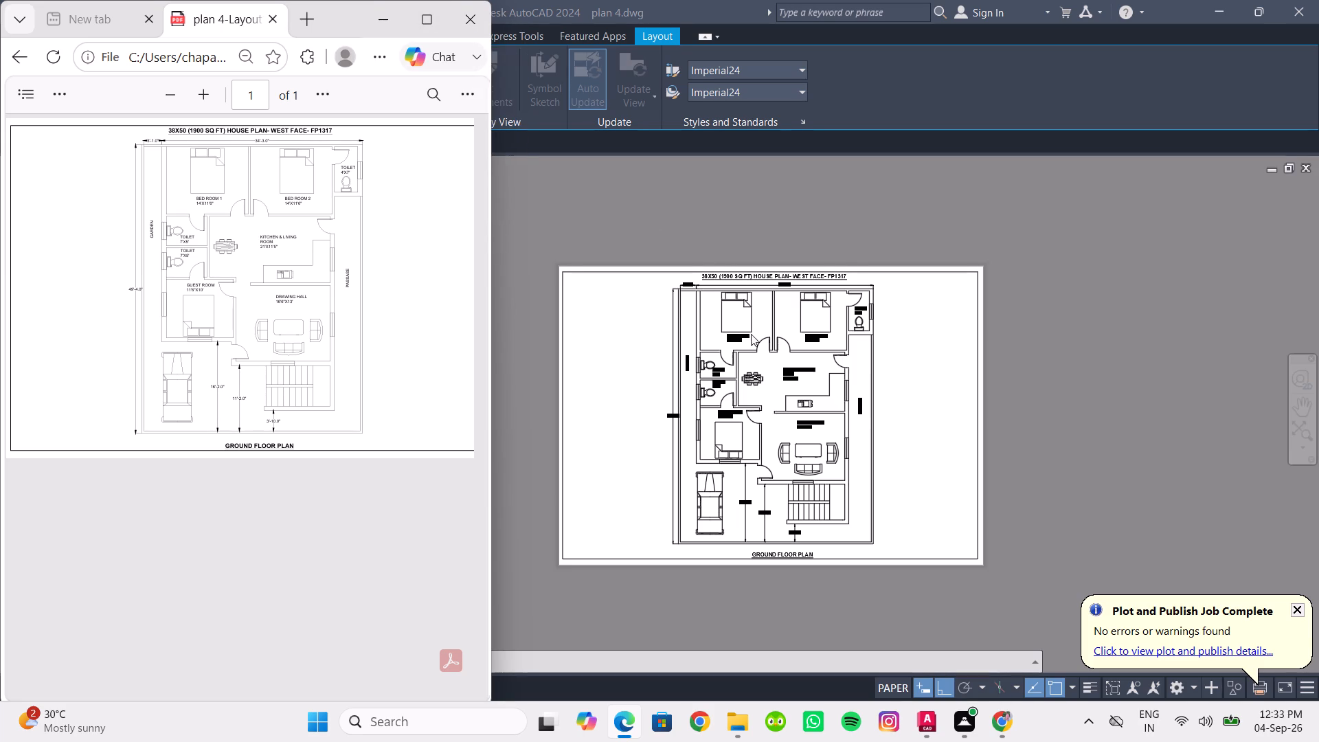
pyautogui.click(391, 23)
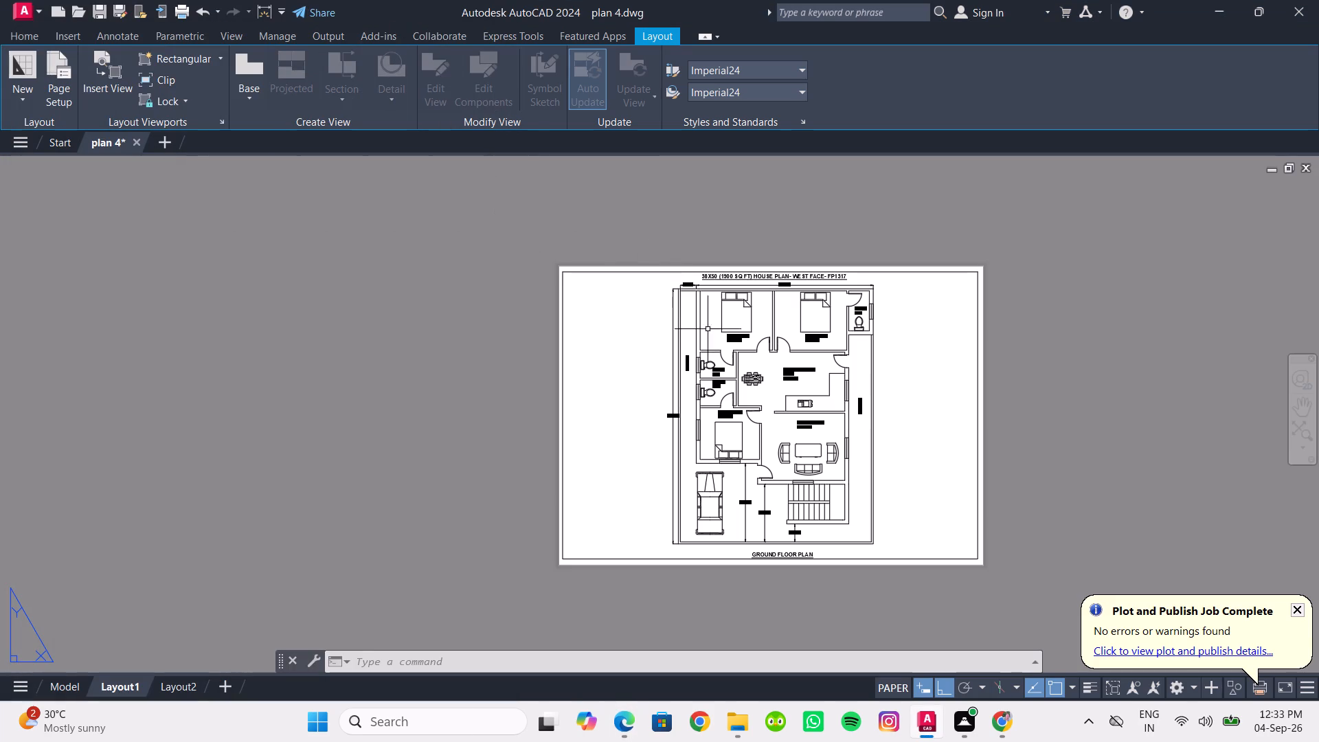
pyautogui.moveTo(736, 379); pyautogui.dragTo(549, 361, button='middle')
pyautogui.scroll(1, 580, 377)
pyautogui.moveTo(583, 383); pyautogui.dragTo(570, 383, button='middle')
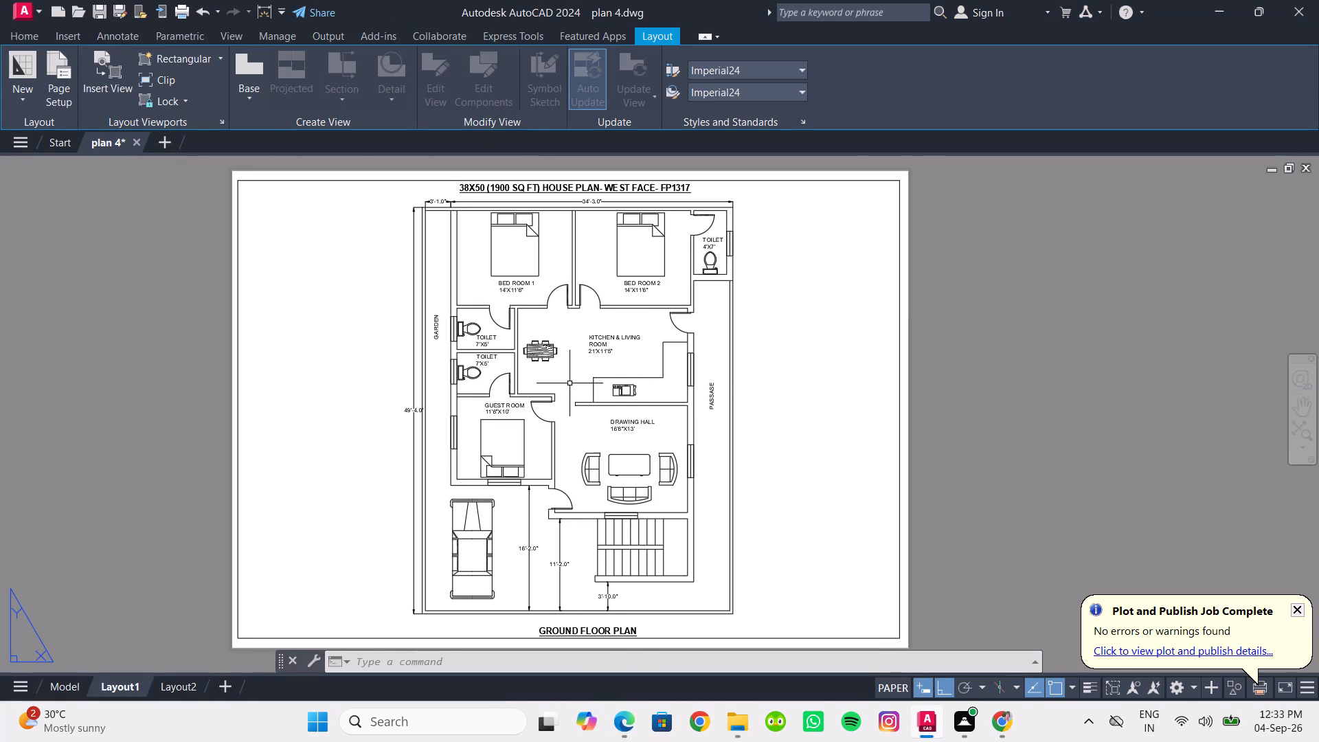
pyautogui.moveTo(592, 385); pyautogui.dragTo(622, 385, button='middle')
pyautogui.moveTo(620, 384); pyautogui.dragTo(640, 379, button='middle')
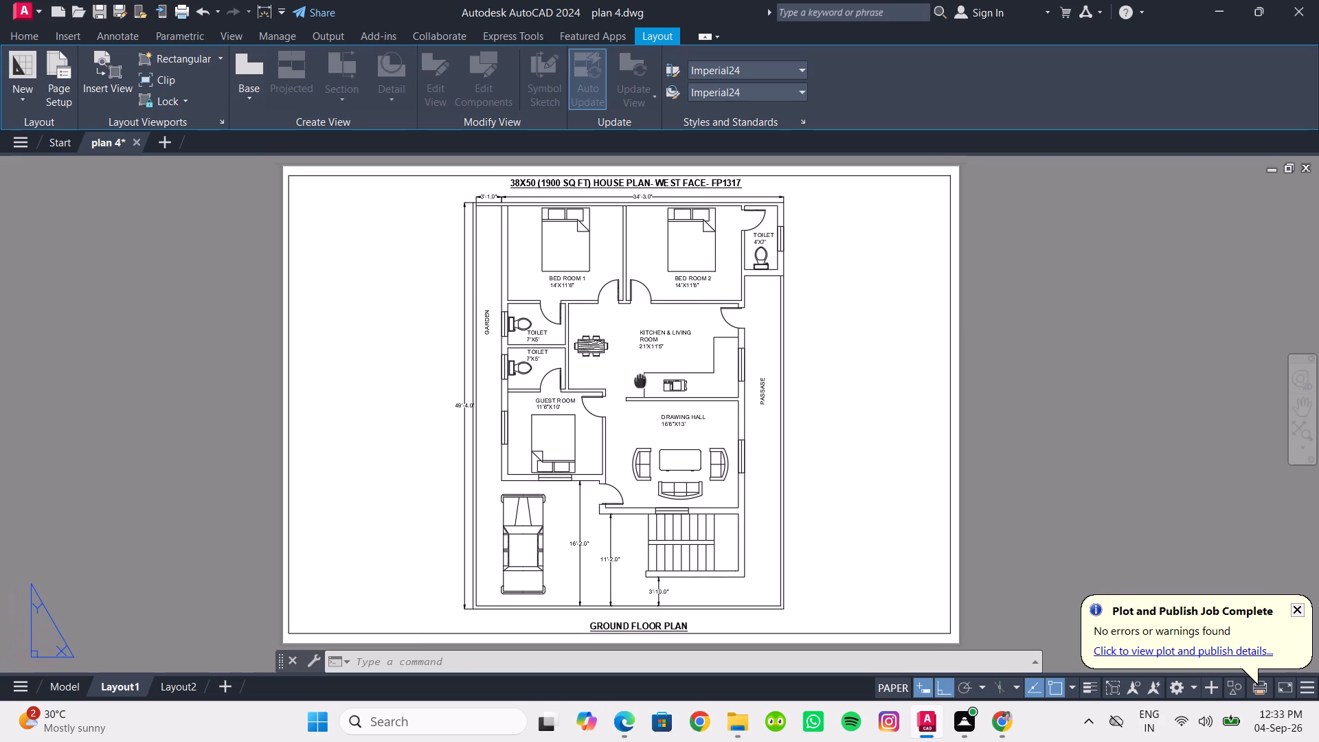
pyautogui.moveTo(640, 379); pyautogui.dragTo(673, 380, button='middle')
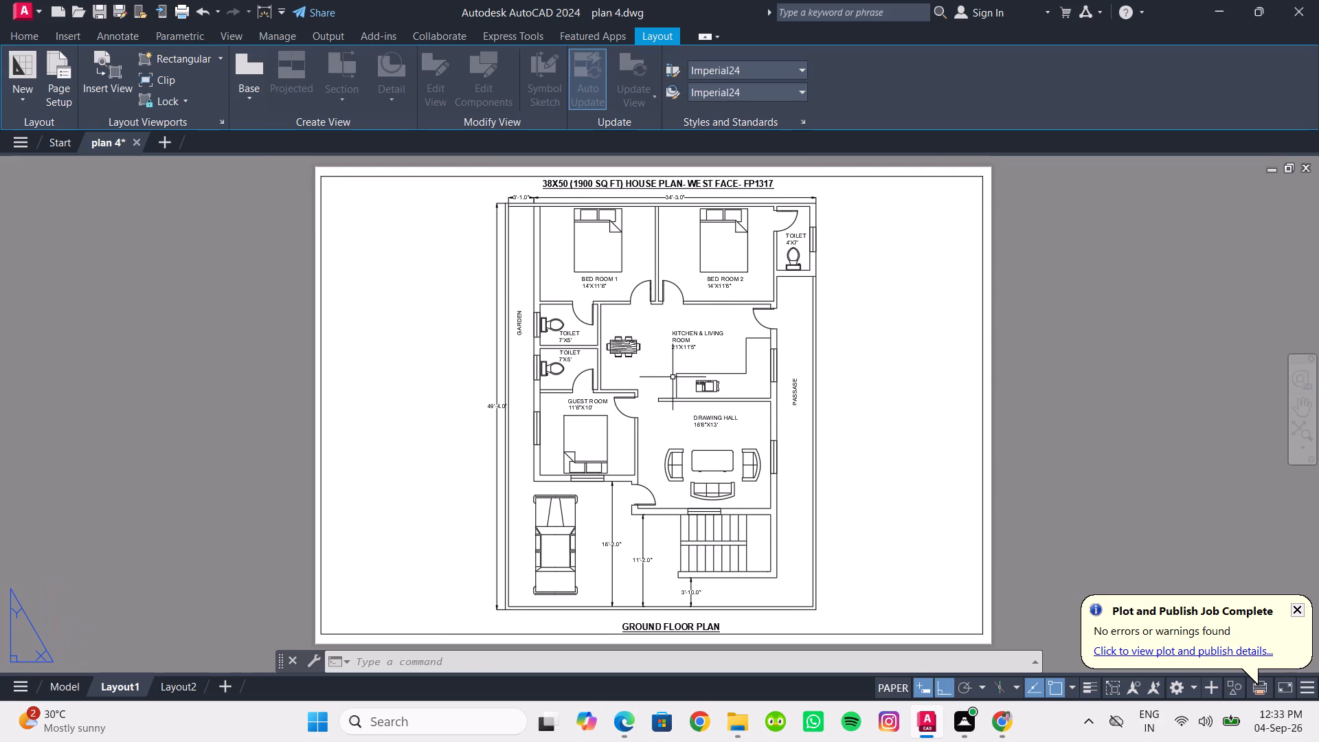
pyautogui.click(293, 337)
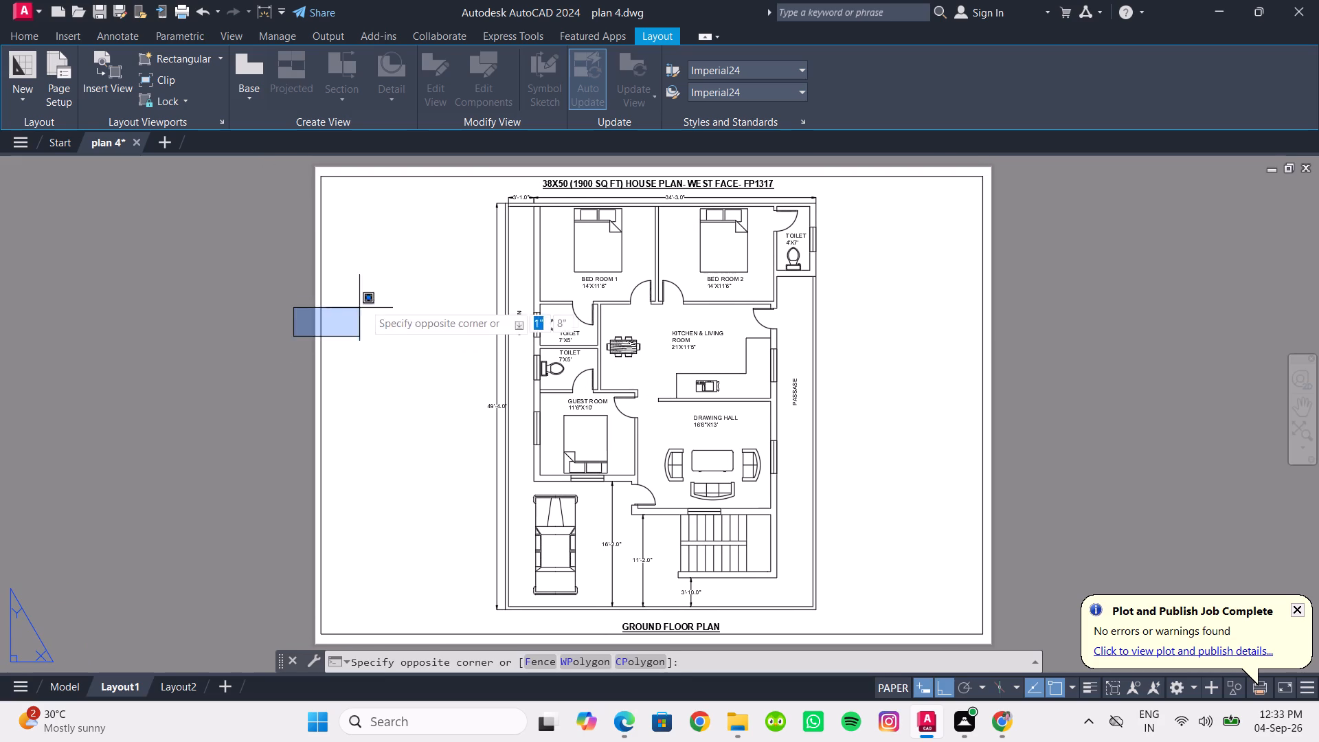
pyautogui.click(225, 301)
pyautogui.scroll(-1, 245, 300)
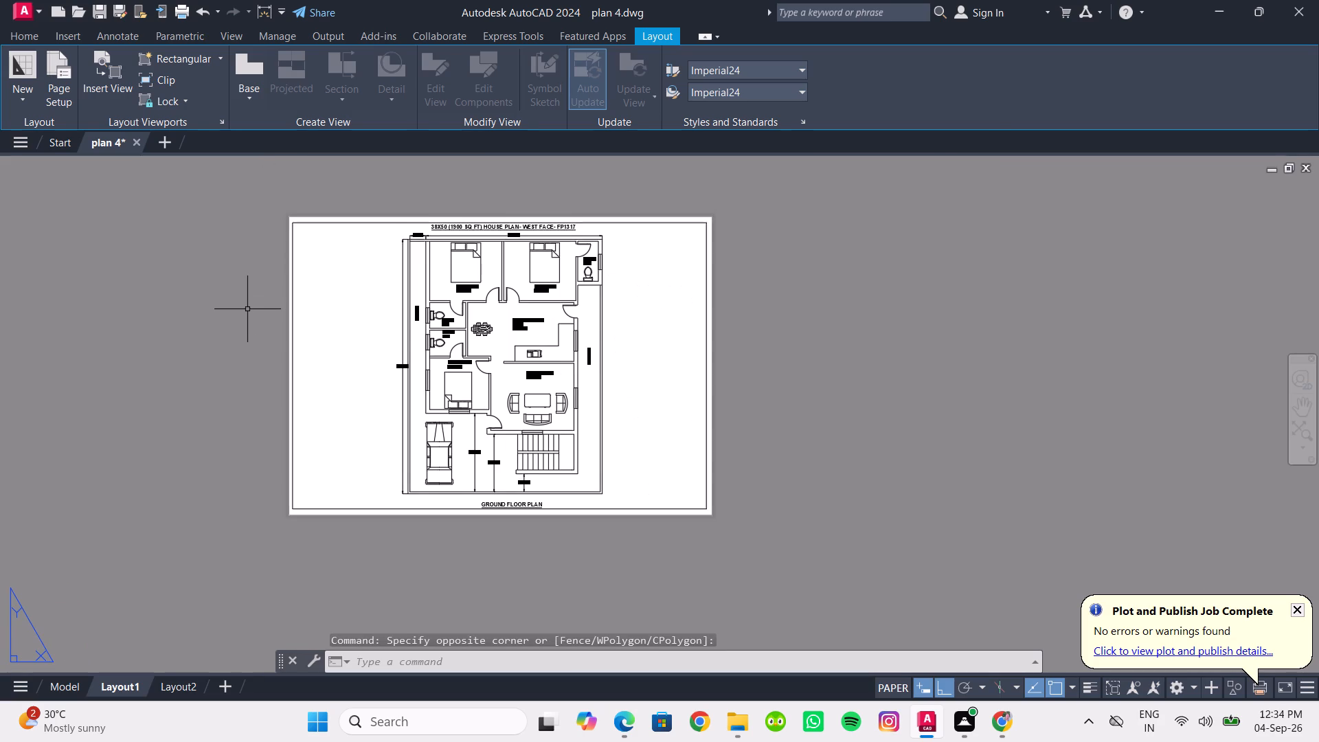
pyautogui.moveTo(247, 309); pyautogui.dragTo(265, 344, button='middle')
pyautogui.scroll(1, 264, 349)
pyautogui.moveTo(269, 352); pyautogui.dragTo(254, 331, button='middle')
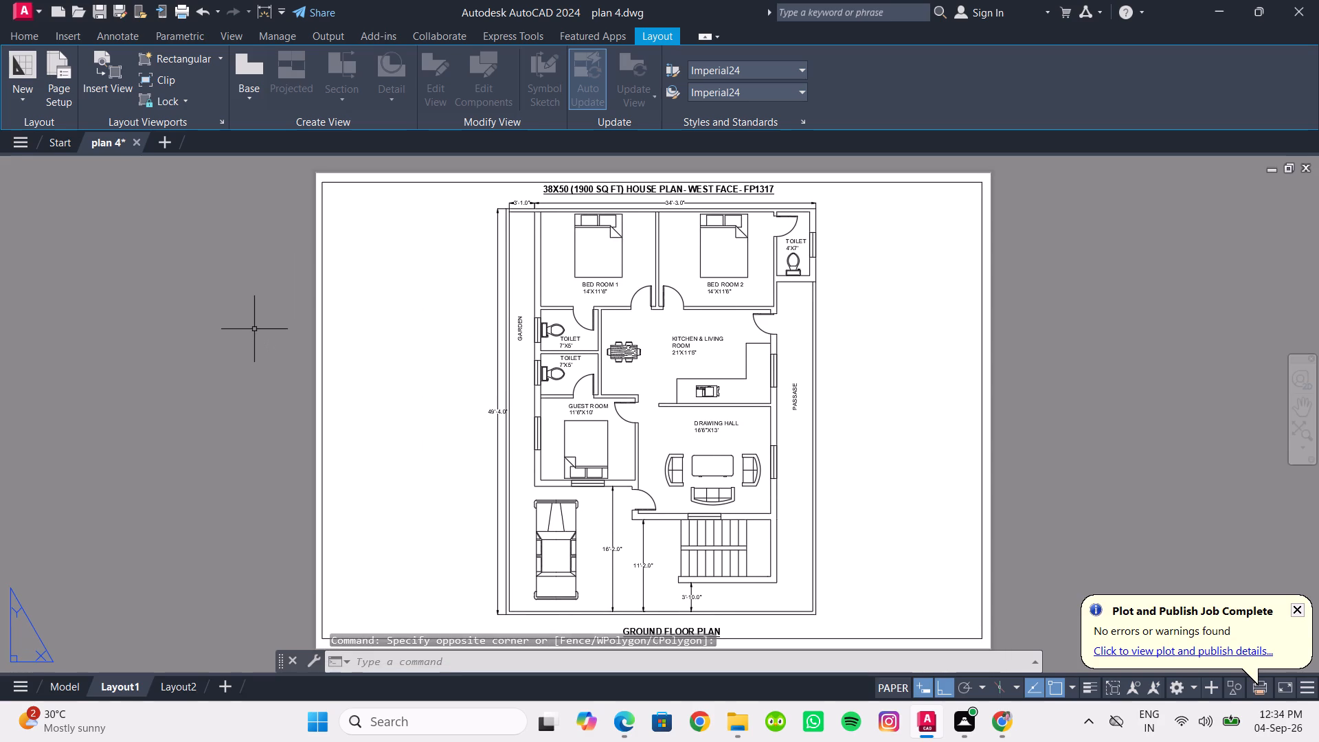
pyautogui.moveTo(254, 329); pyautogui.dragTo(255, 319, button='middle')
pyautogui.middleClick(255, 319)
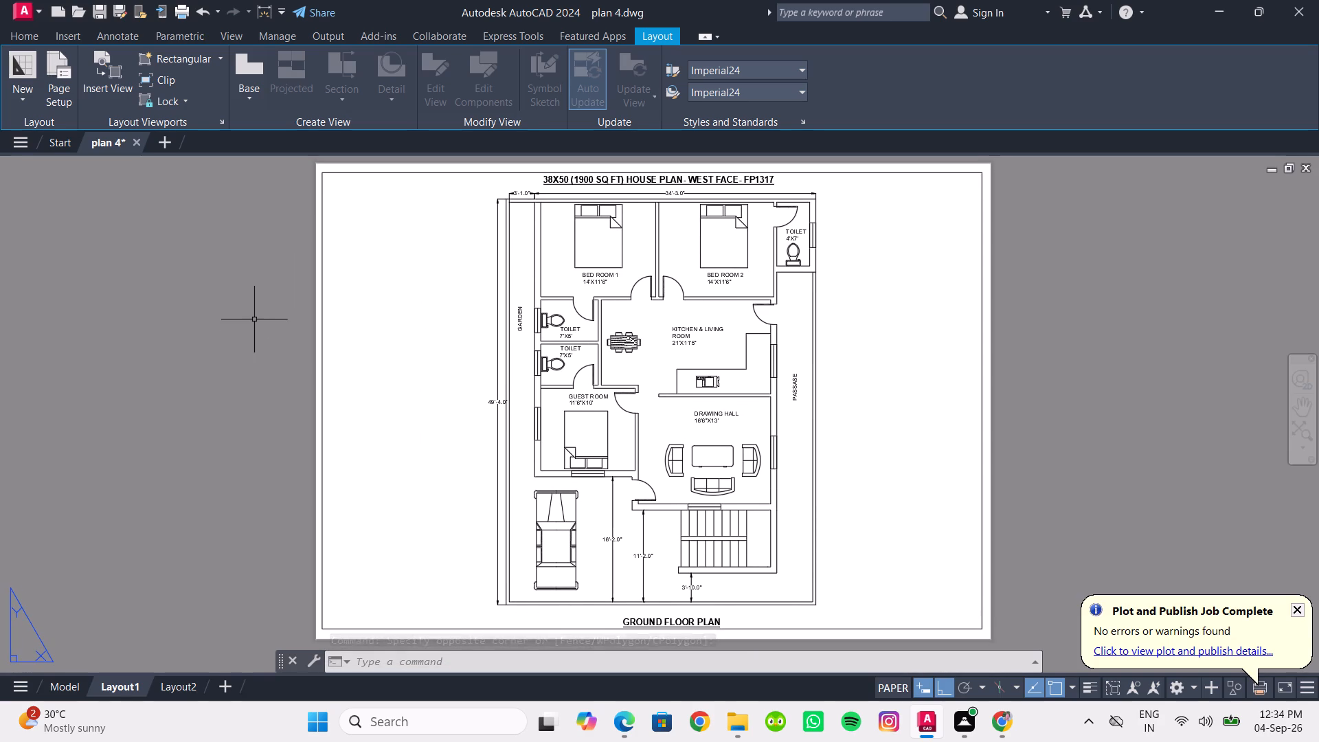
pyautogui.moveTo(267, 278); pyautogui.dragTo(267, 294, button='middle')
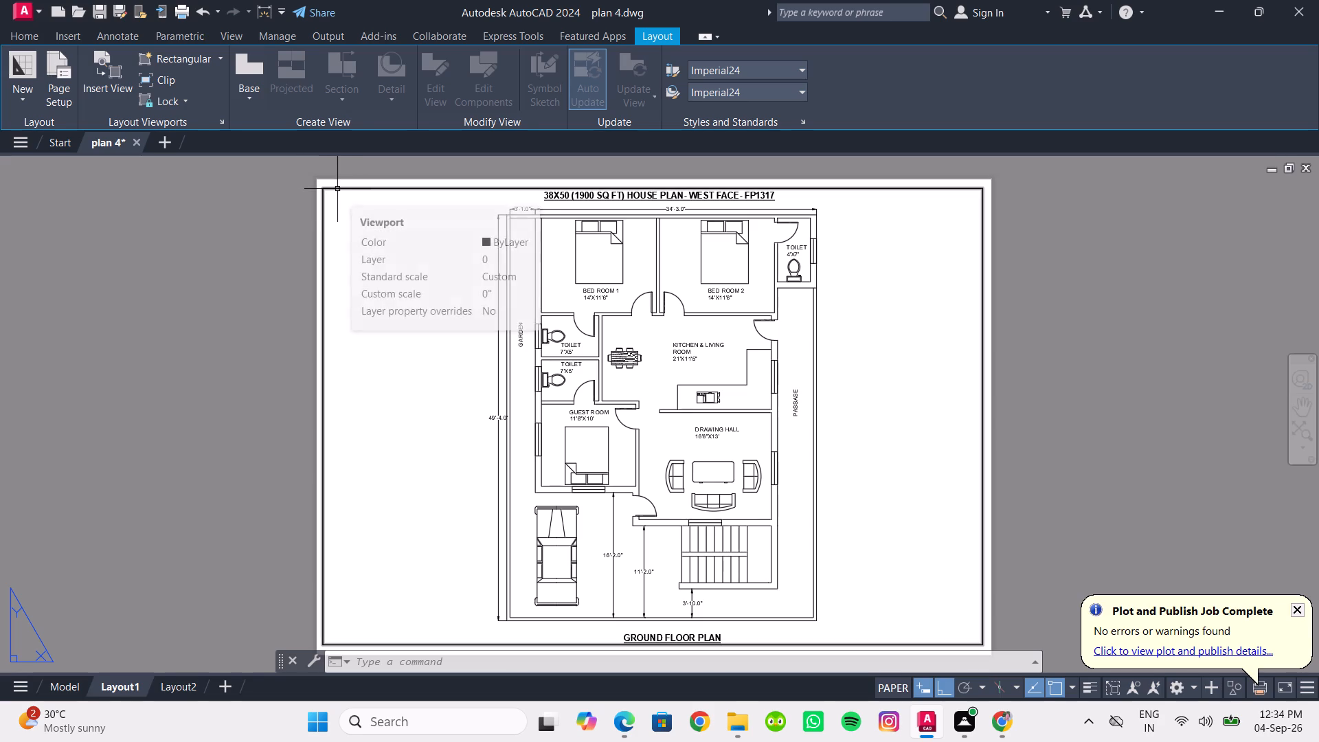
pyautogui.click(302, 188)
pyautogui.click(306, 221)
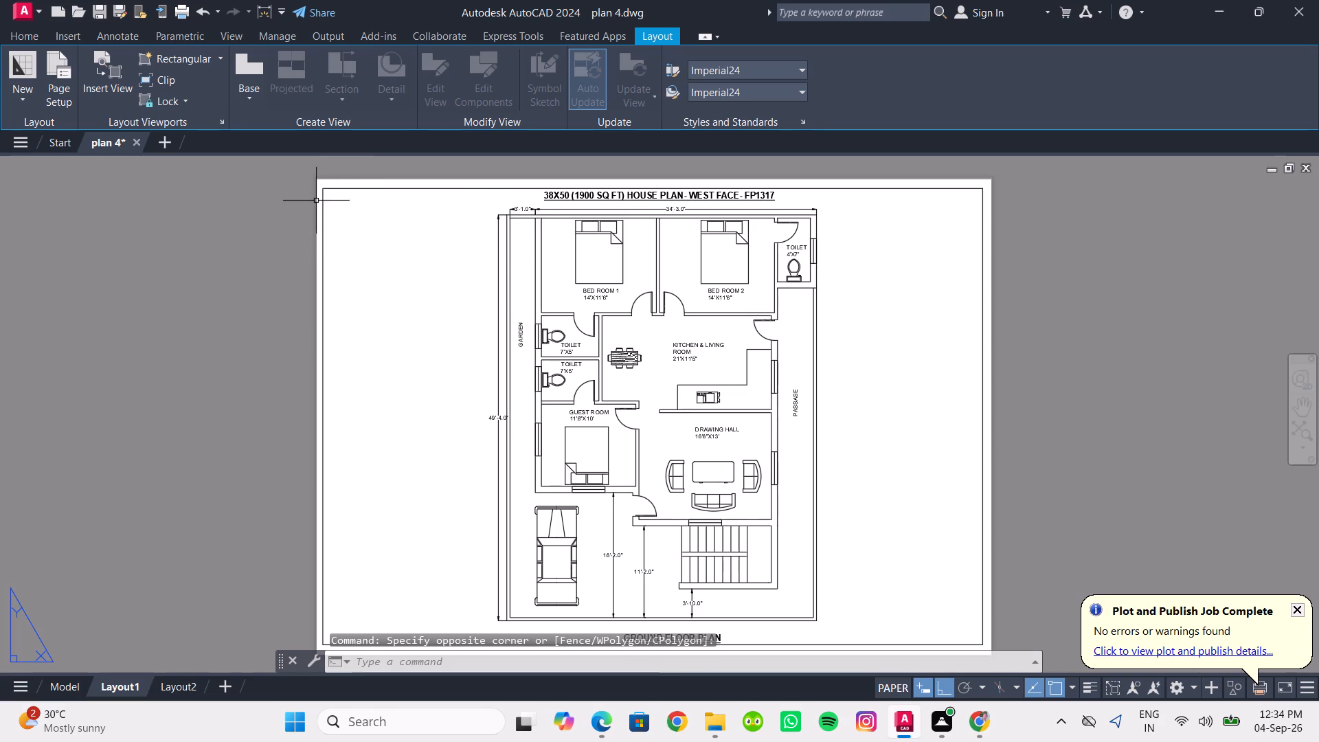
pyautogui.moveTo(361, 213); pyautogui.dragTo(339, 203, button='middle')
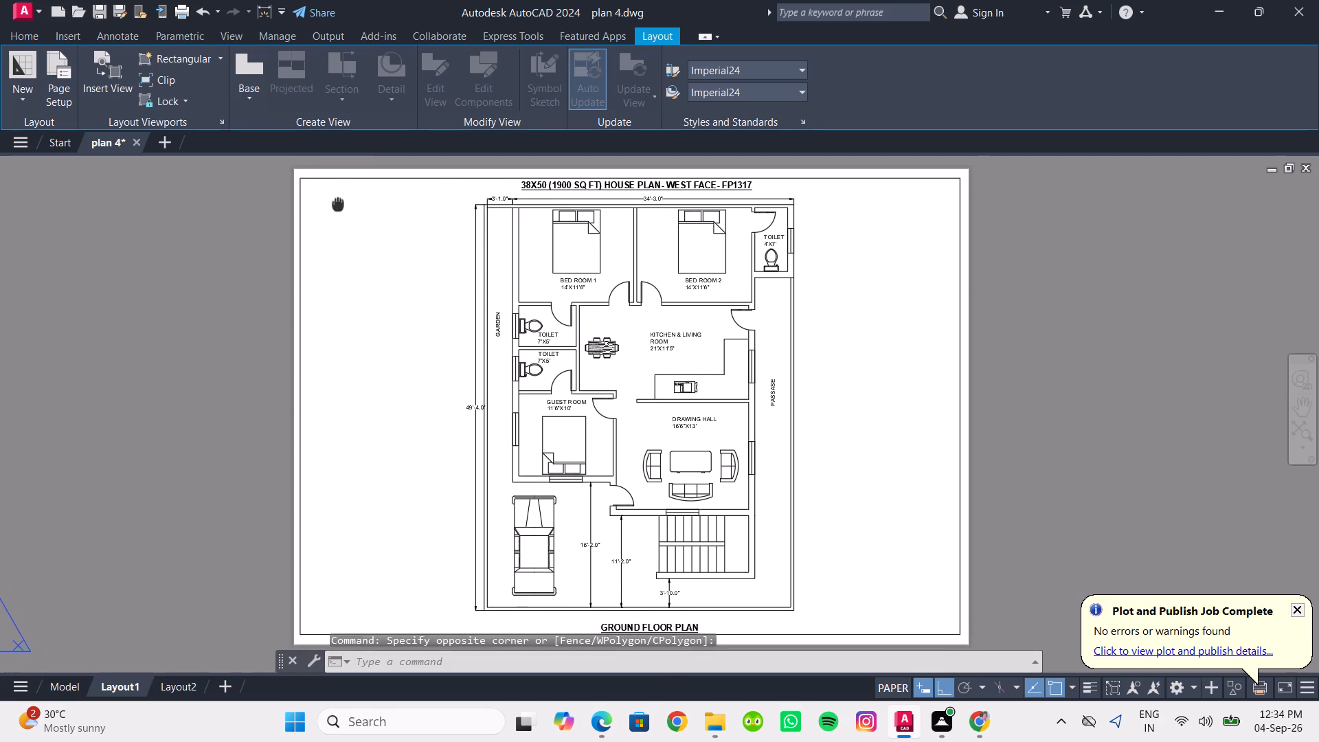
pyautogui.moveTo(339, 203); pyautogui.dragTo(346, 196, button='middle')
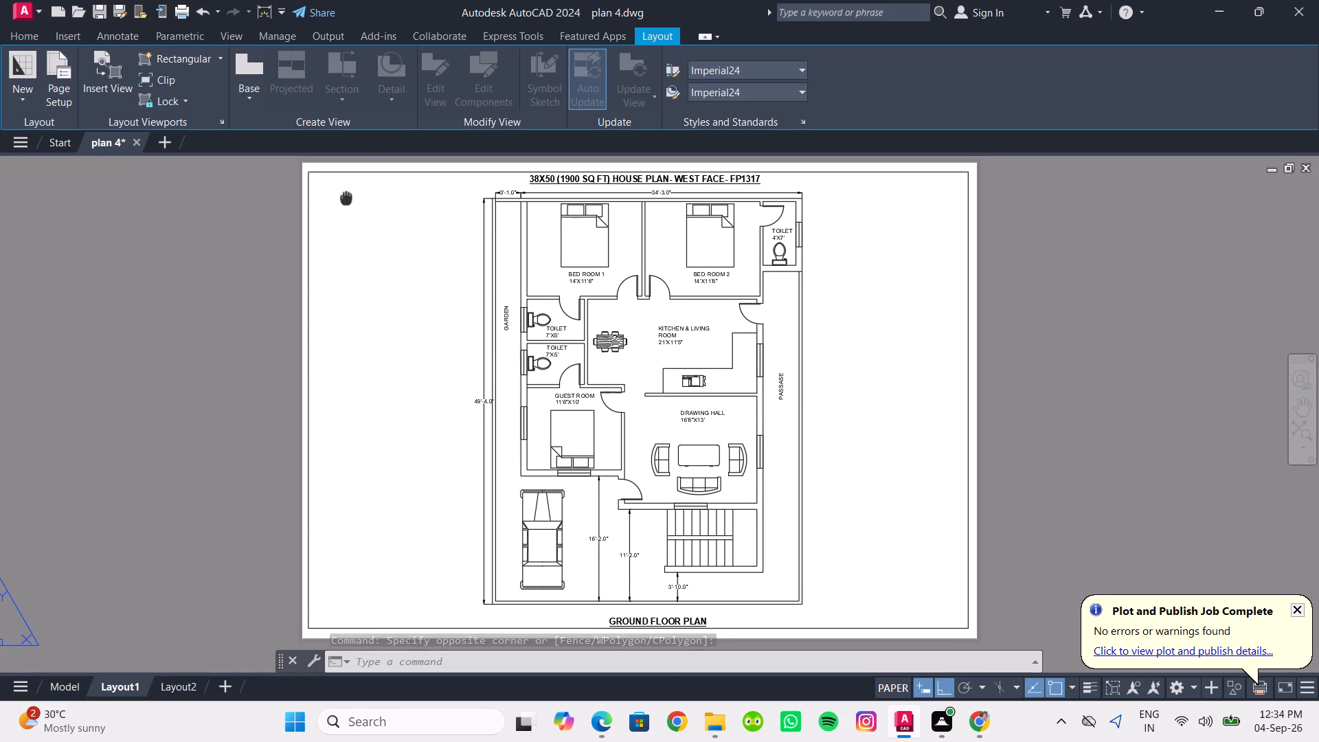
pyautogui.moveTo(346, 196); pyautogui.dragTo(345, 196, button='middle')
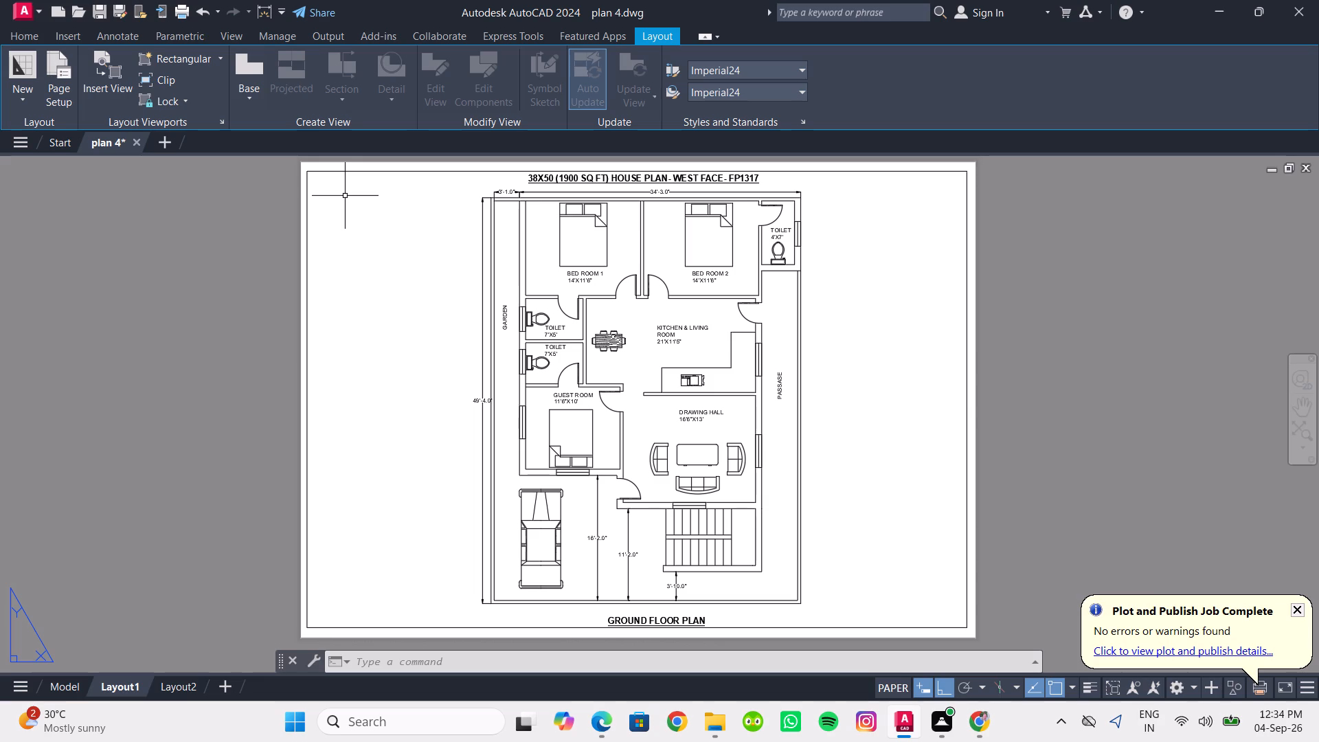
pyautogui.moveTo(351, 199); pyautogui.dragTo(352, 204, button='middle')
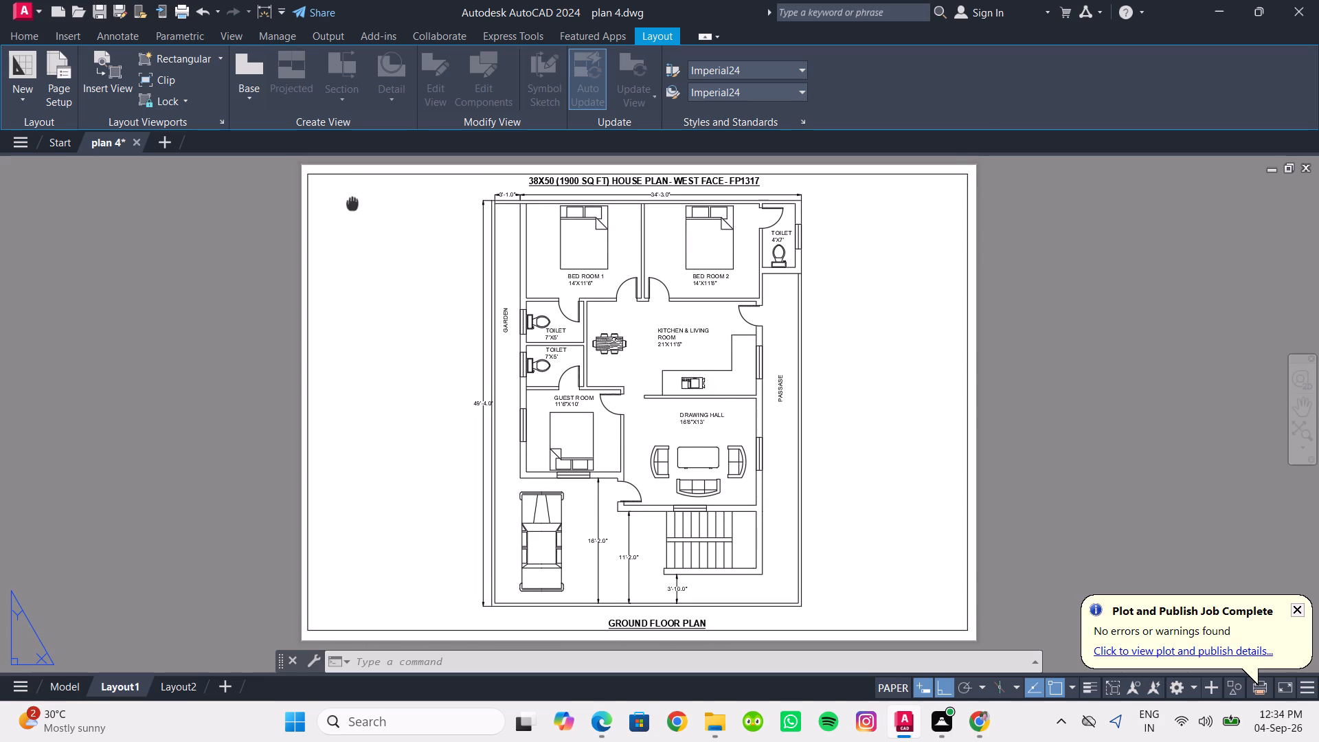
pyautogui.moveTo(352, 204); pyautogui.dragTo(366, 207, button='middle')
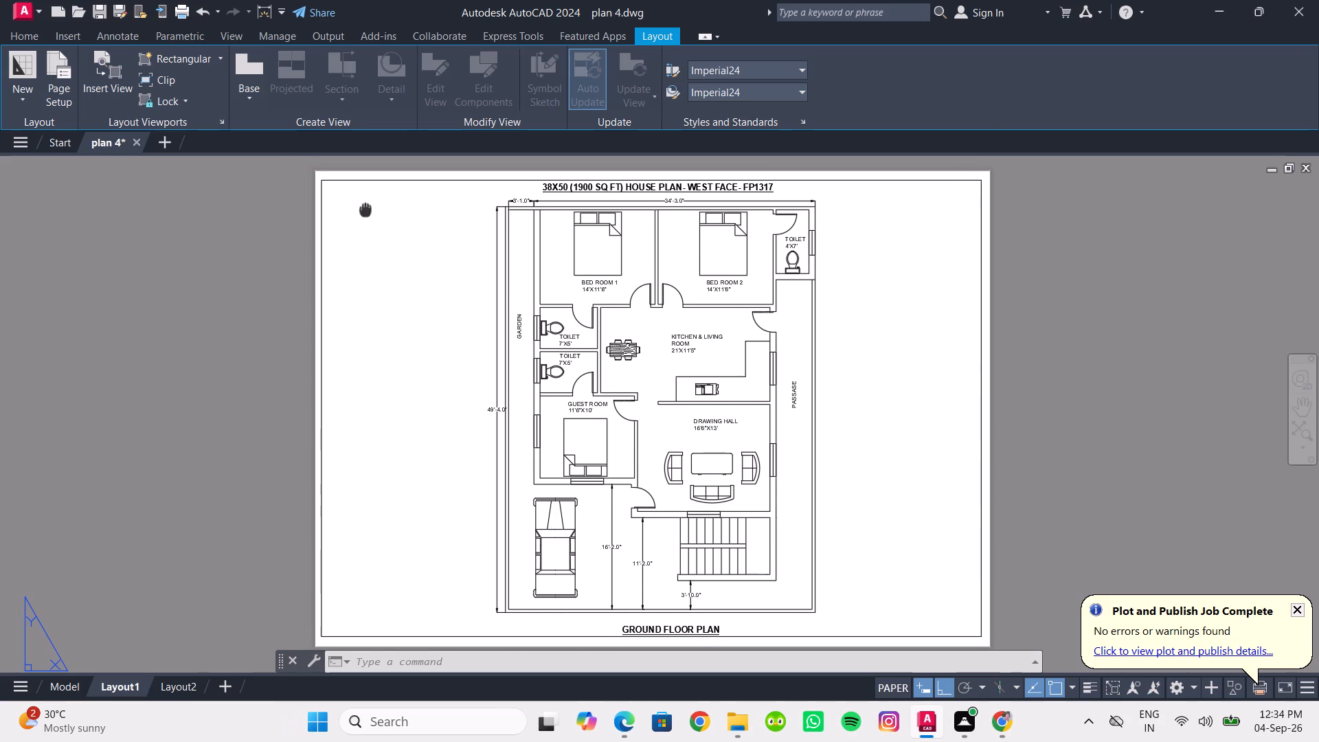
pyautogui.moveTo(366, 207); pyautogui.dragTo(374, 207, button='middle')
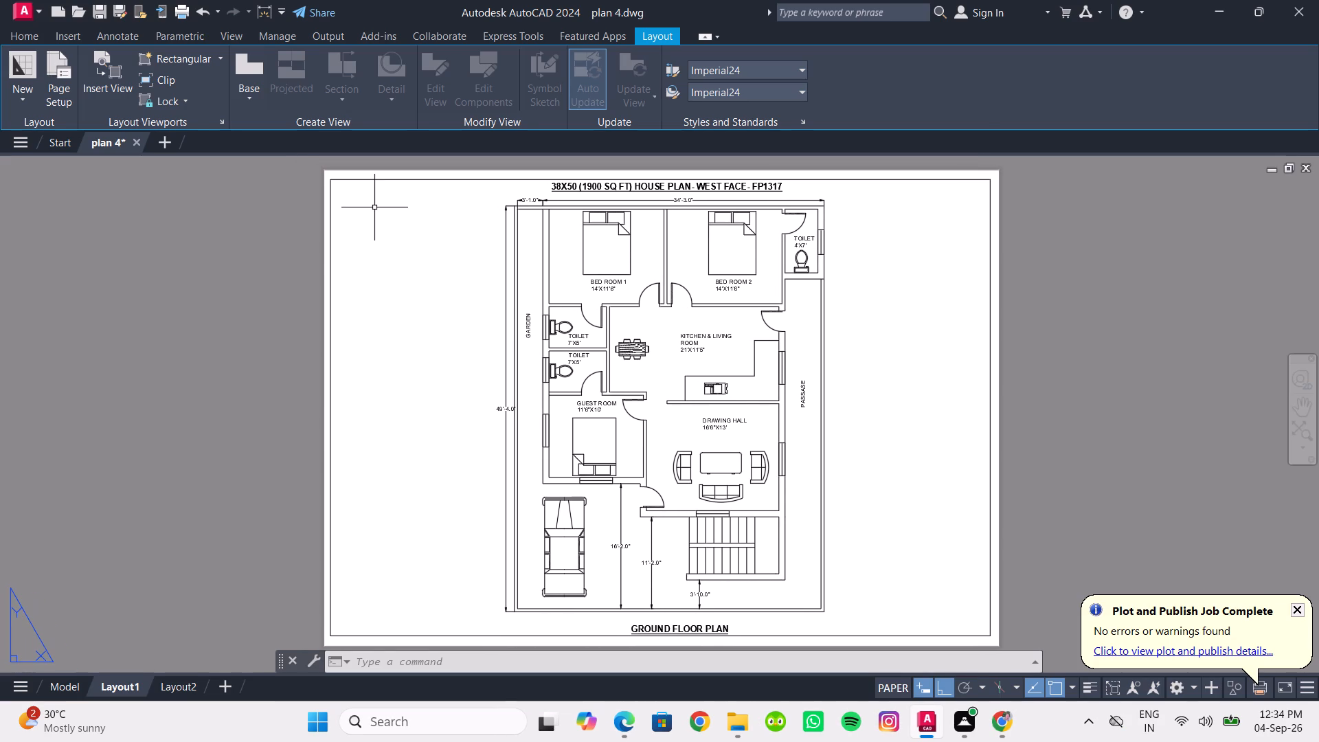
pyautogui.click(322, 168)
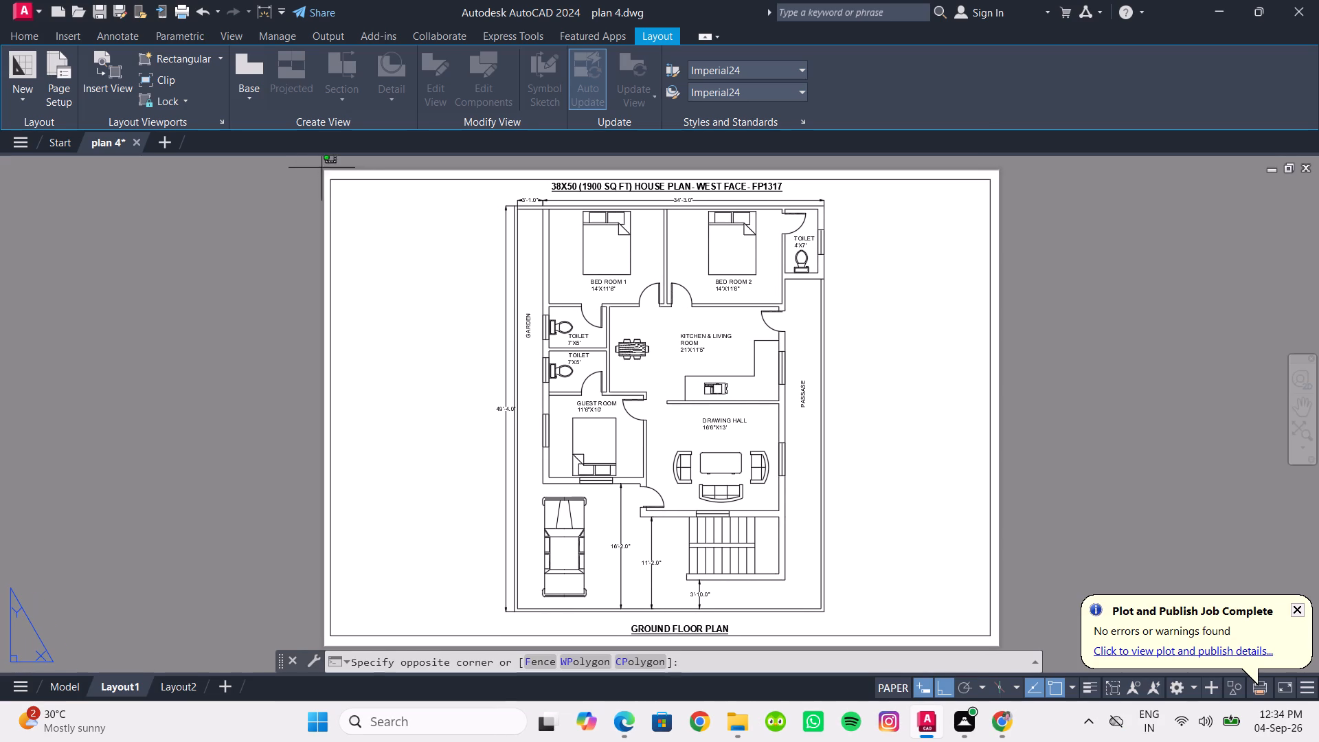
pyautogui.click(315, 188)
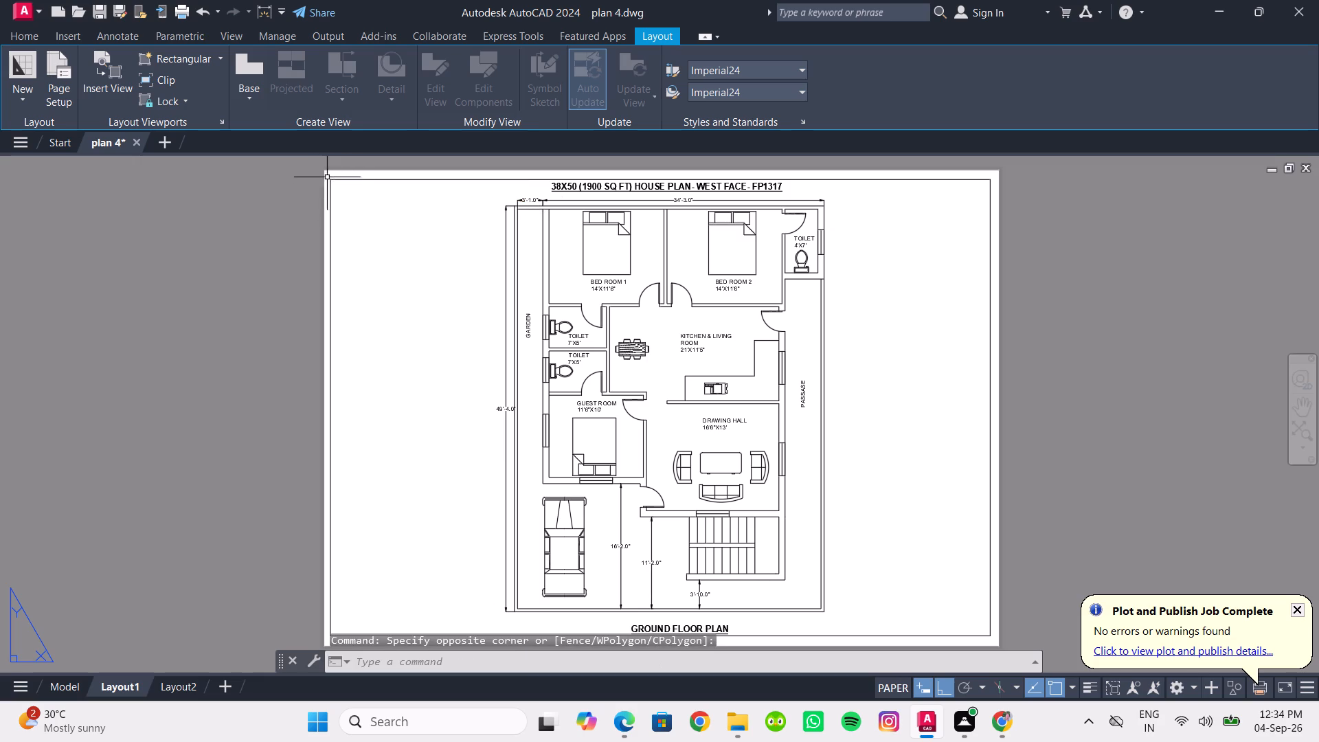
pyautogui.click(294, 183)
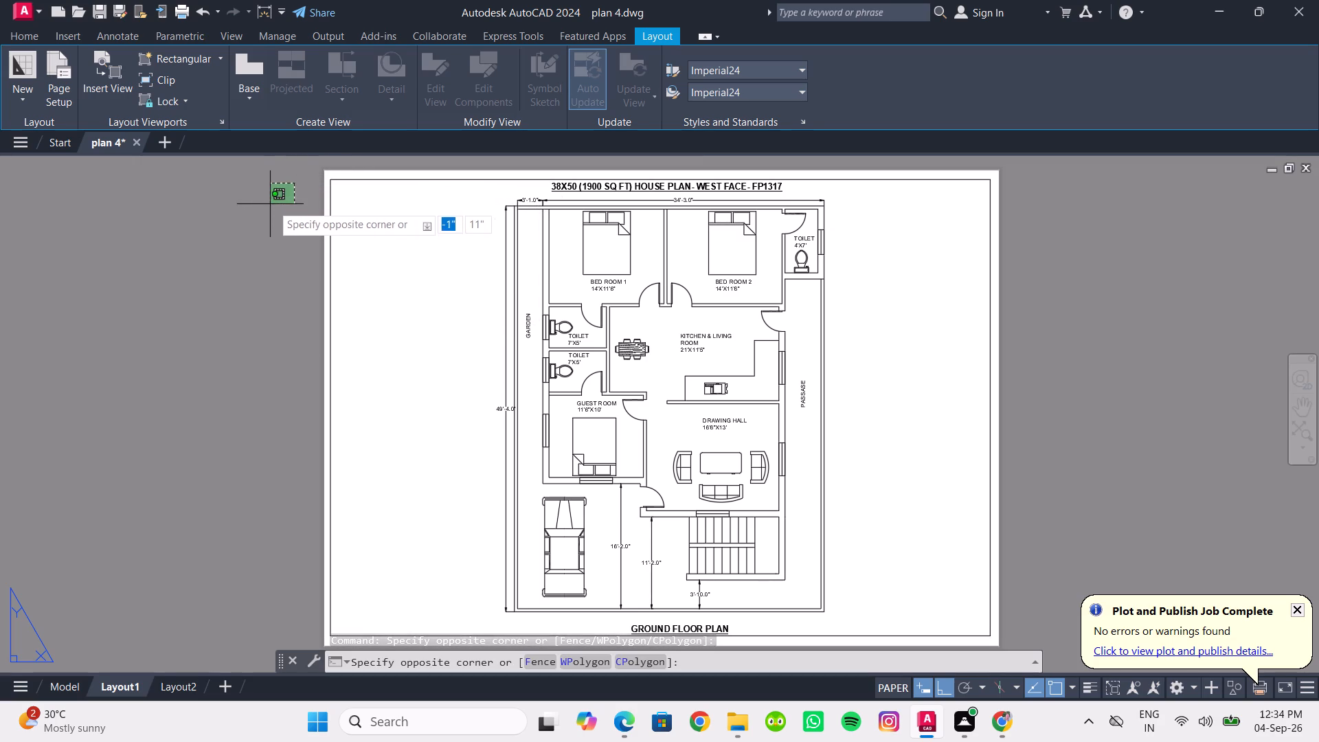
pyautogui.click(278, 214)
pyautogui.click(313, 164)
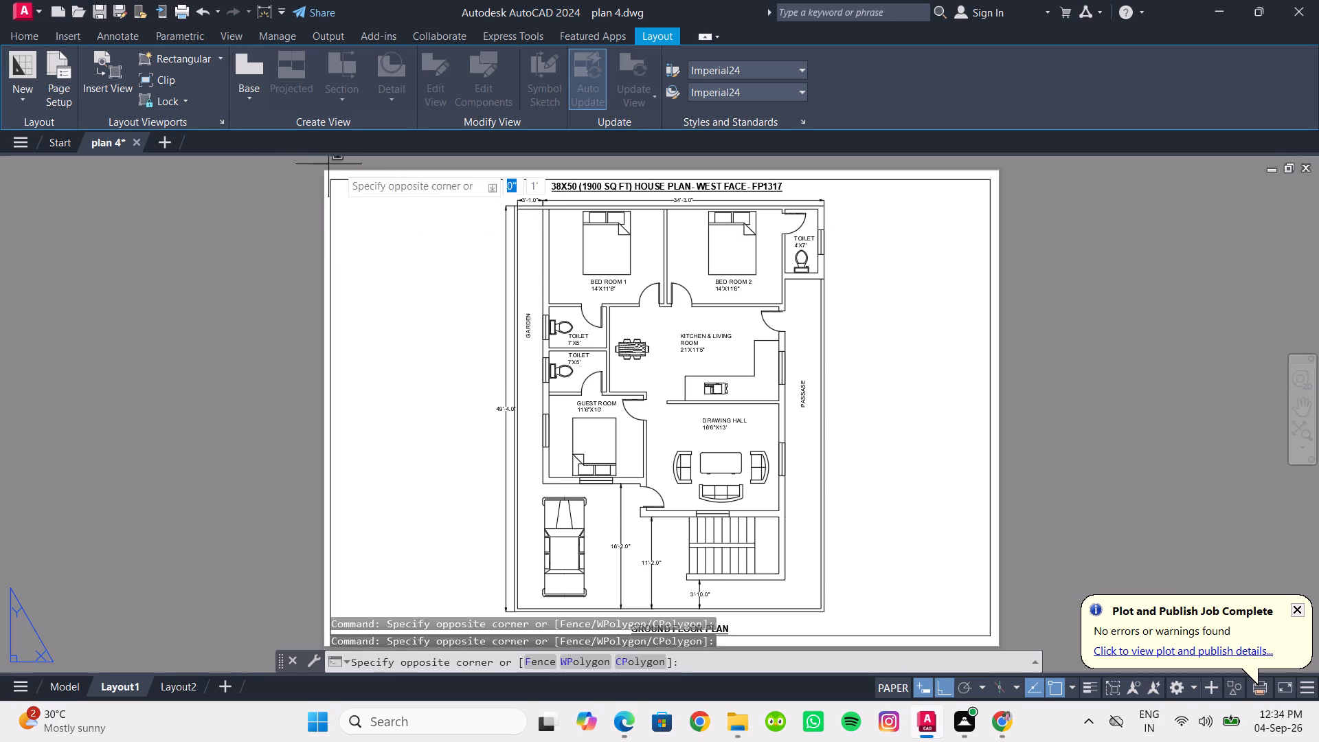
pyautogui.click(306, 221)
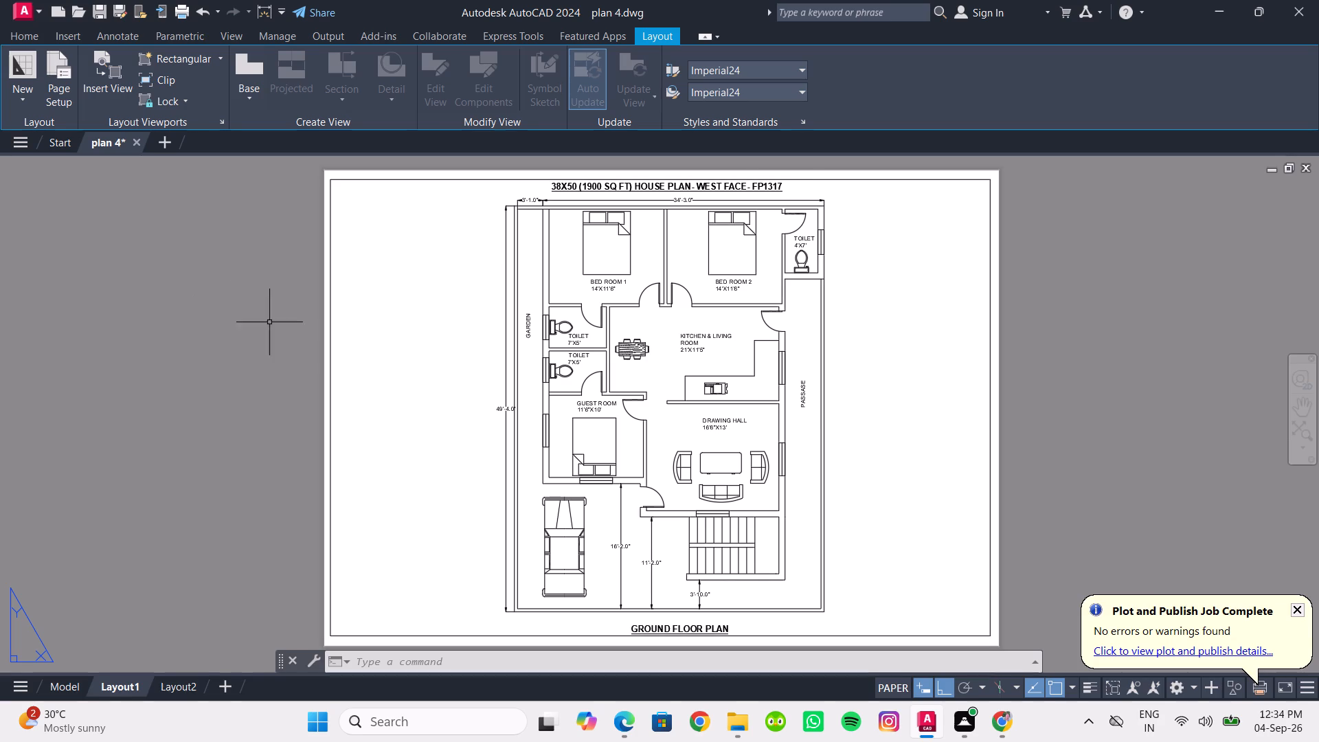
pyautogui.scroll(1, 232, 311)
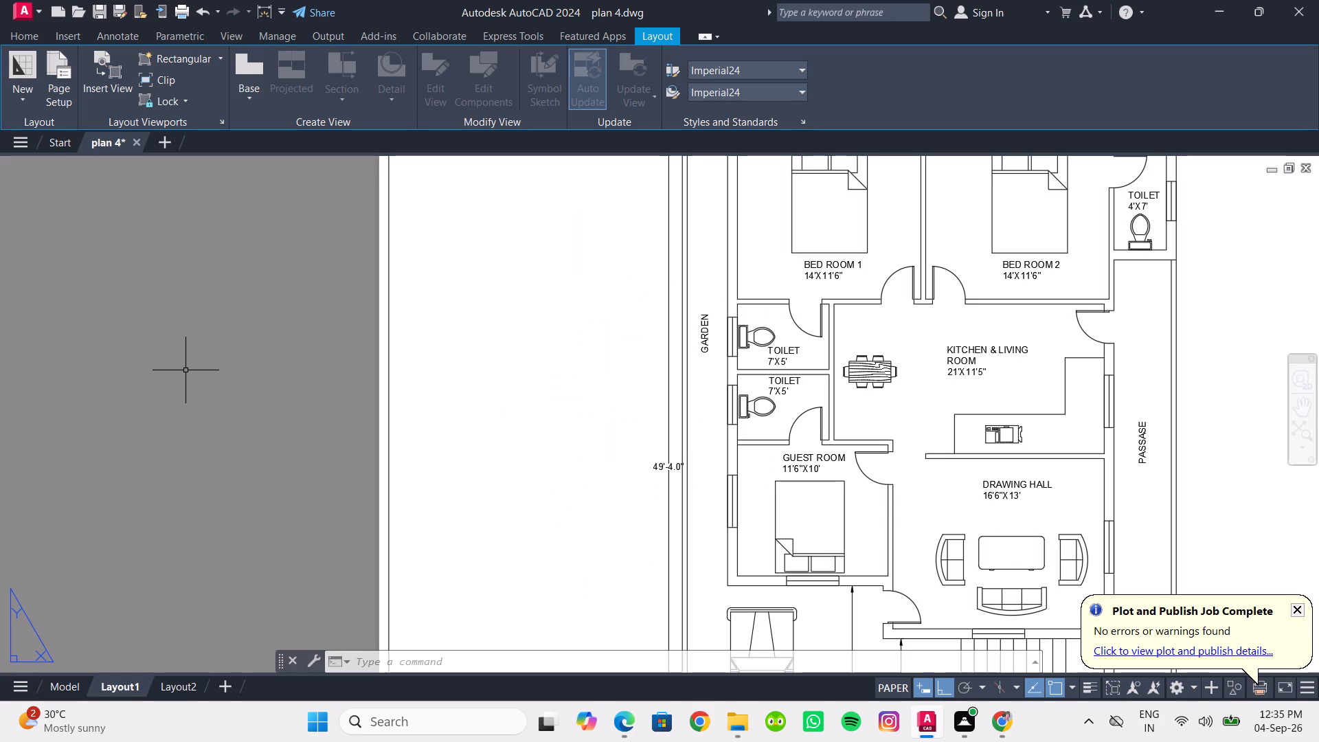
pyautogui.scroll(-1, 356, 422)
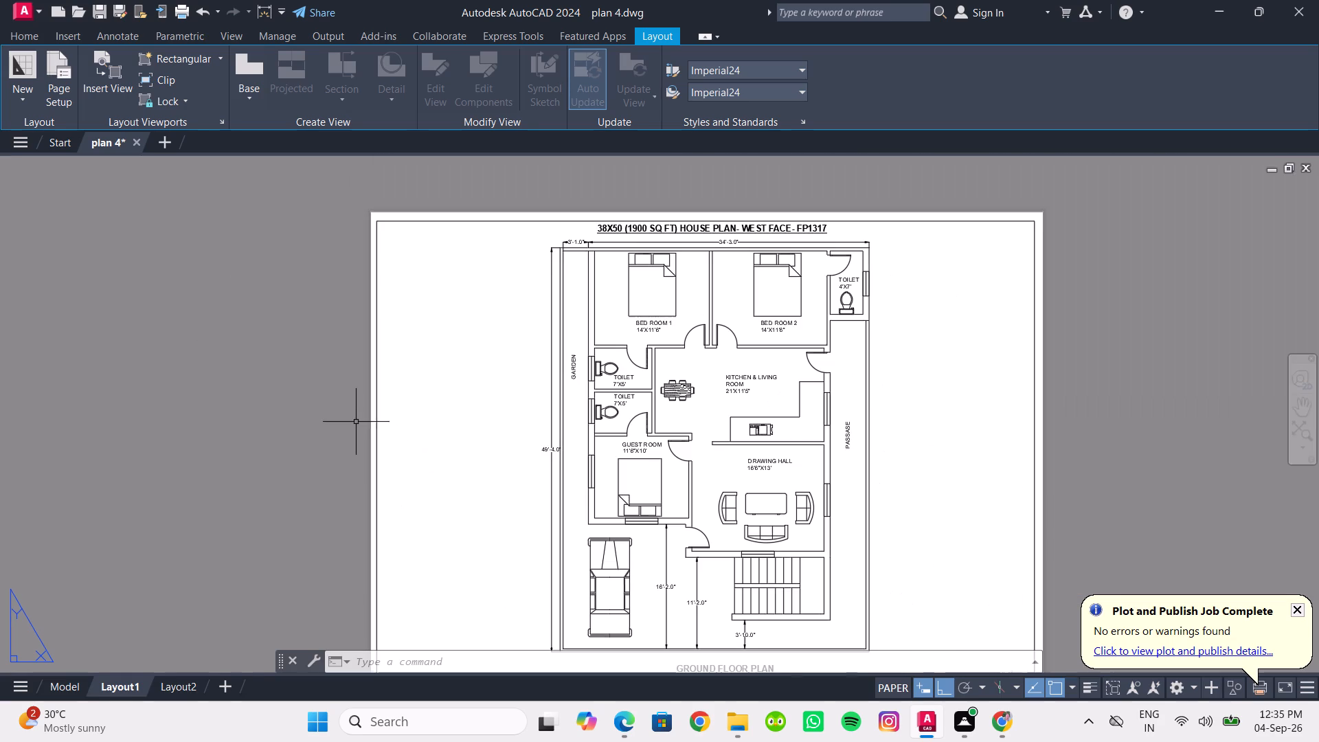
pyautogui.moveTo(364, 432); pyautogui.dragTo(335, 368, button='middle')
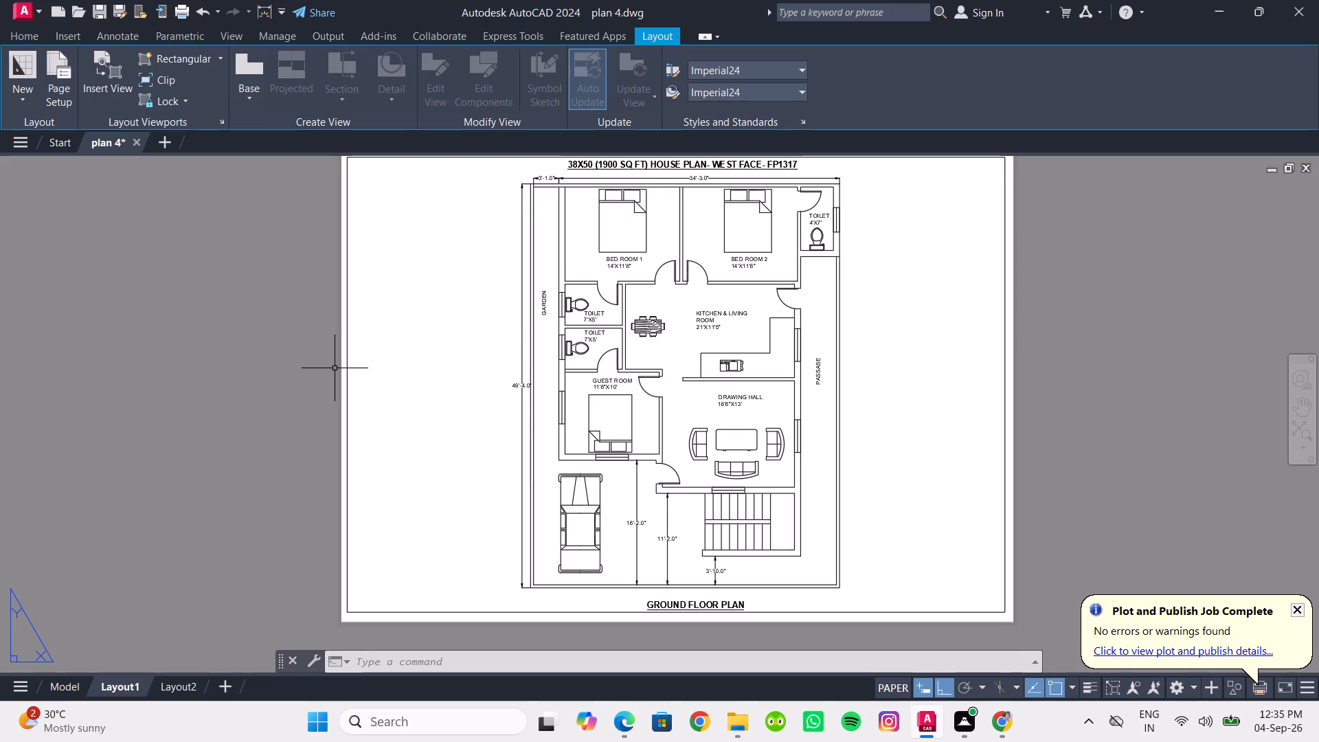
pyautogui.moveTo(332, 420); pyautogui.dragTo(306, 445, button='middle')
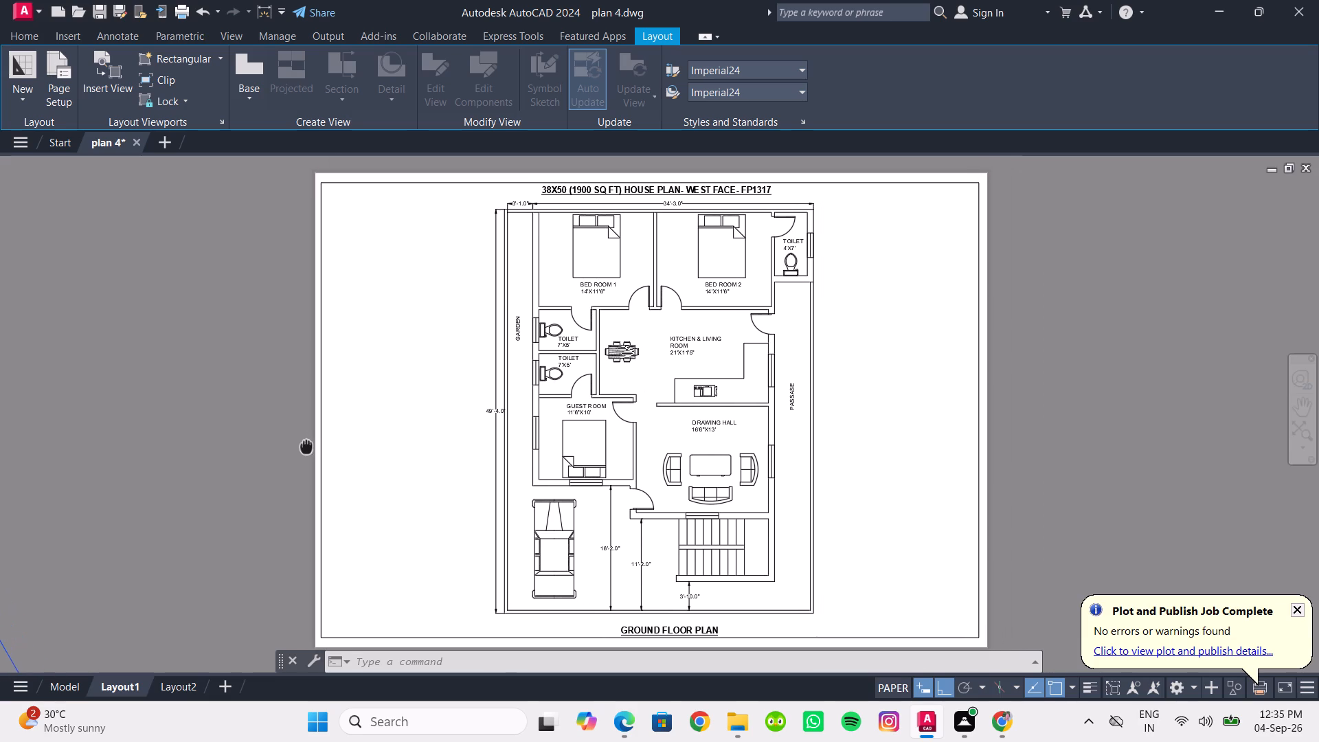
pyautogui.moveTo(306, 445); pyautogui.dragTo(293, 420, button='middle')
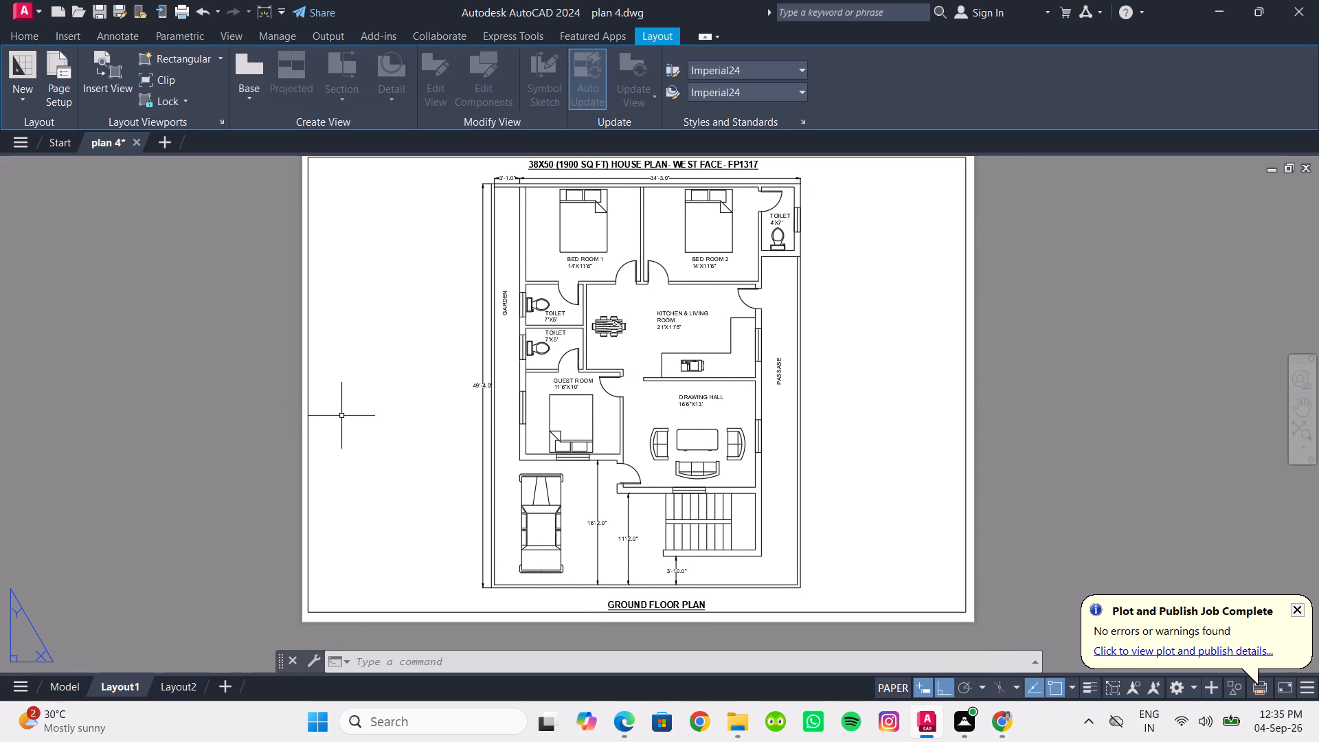
# Dismiss the plot and publish completion notification.
pyautogui.click(1300, 603)
pyautogui.click(1294, 607)
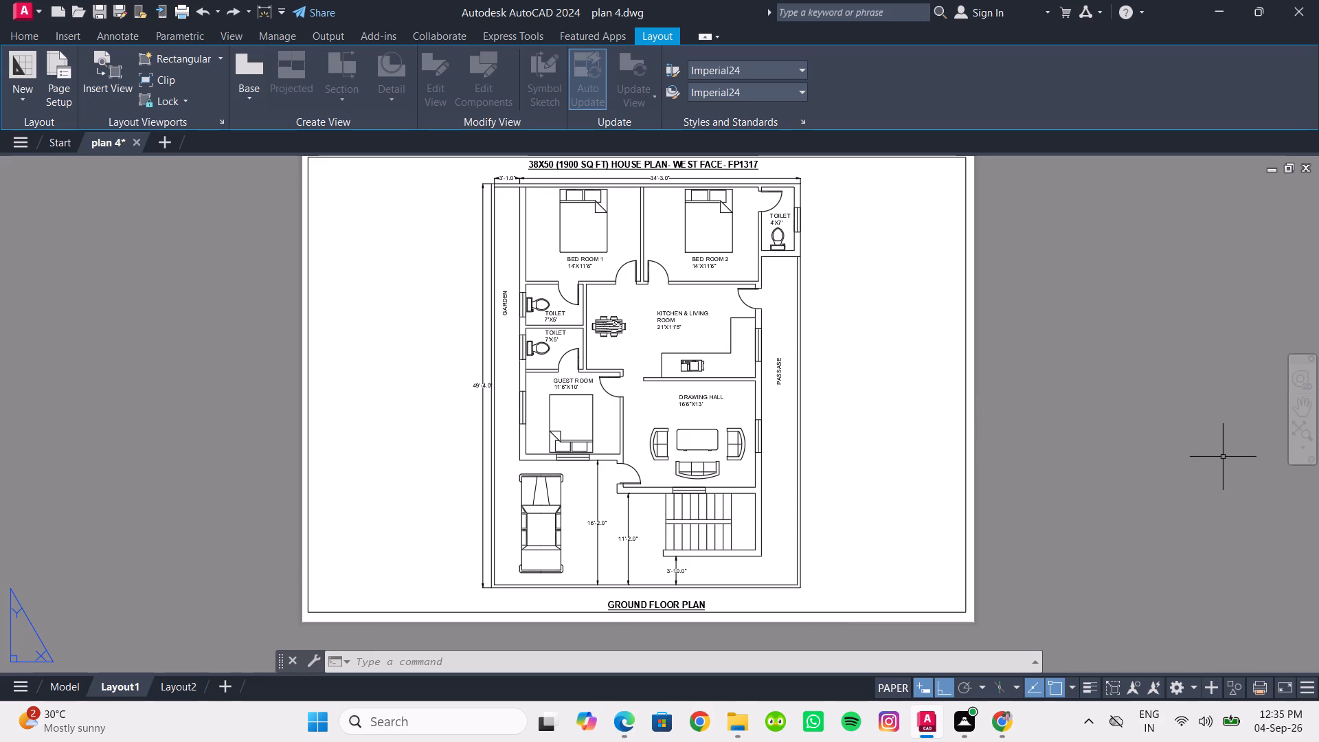
# Save the plan 4 drawing with the finished Layout1 sheet showing.
pyautogui.scroll(-1, 1136, 422)
pyautogui.moveTo(1128, 416); pyautogui.dragTo(852, 348, button='middle')
pyautogui.scroll(1, 817, 359)
pyautogui.moveTo(823, 361); pyautogui.dragTo(927, 410, button='middle')
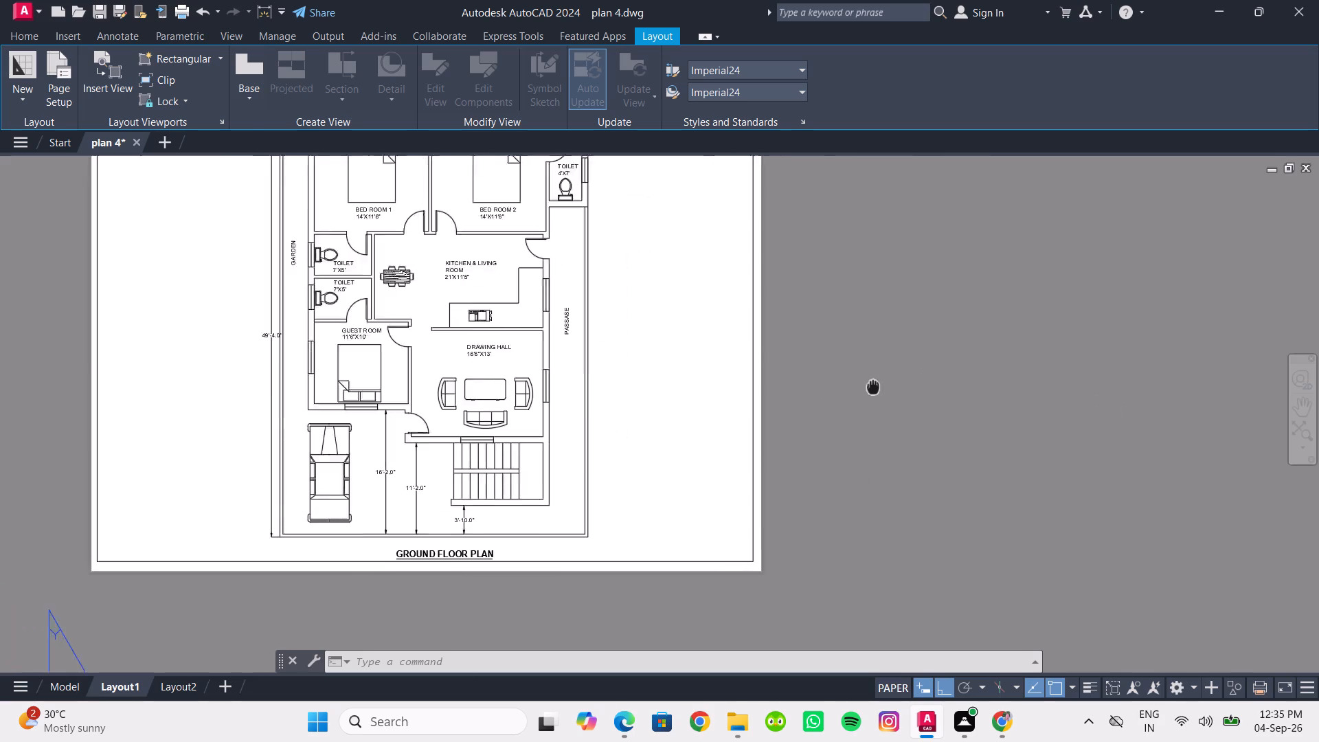
pyautogui.moveTo(927, 410); pyautogui.dragTo(1081, 462, button='middle')
pyautogui.middleClick(1081, 462)
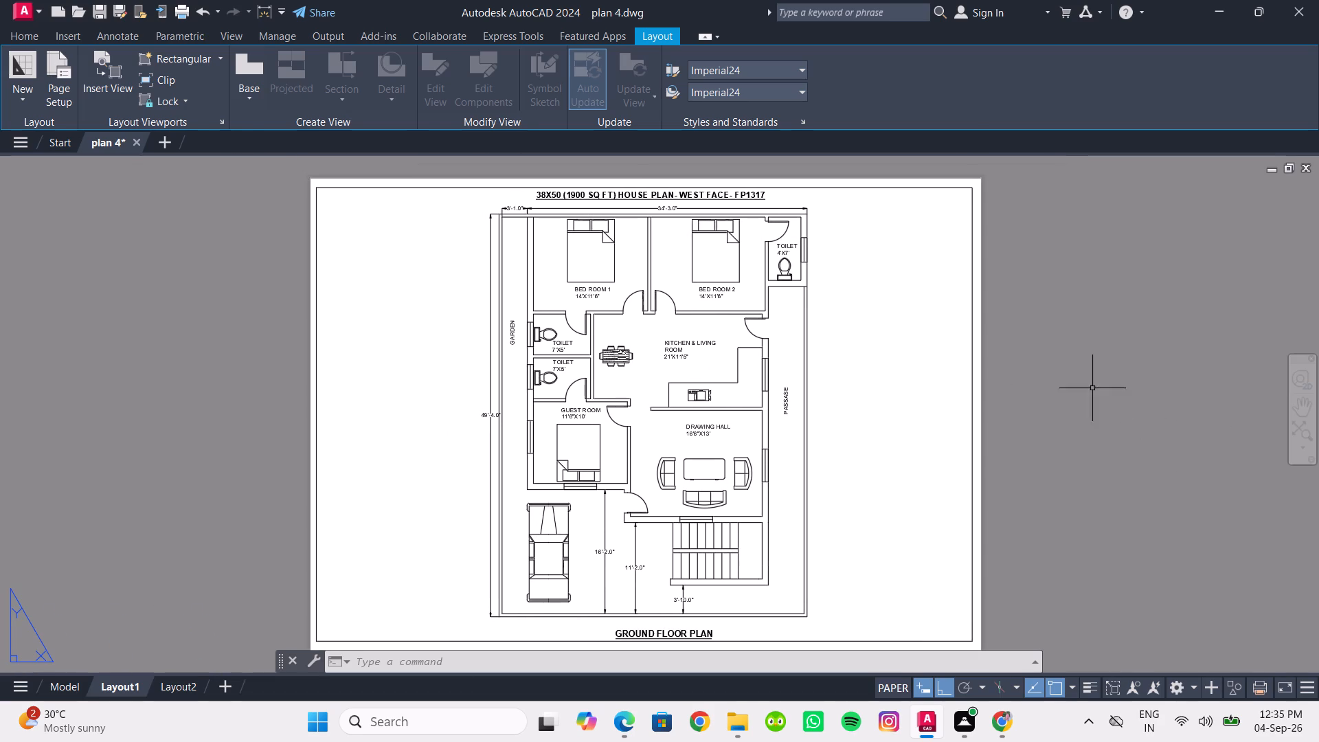
pyautogui.click(105, 16)
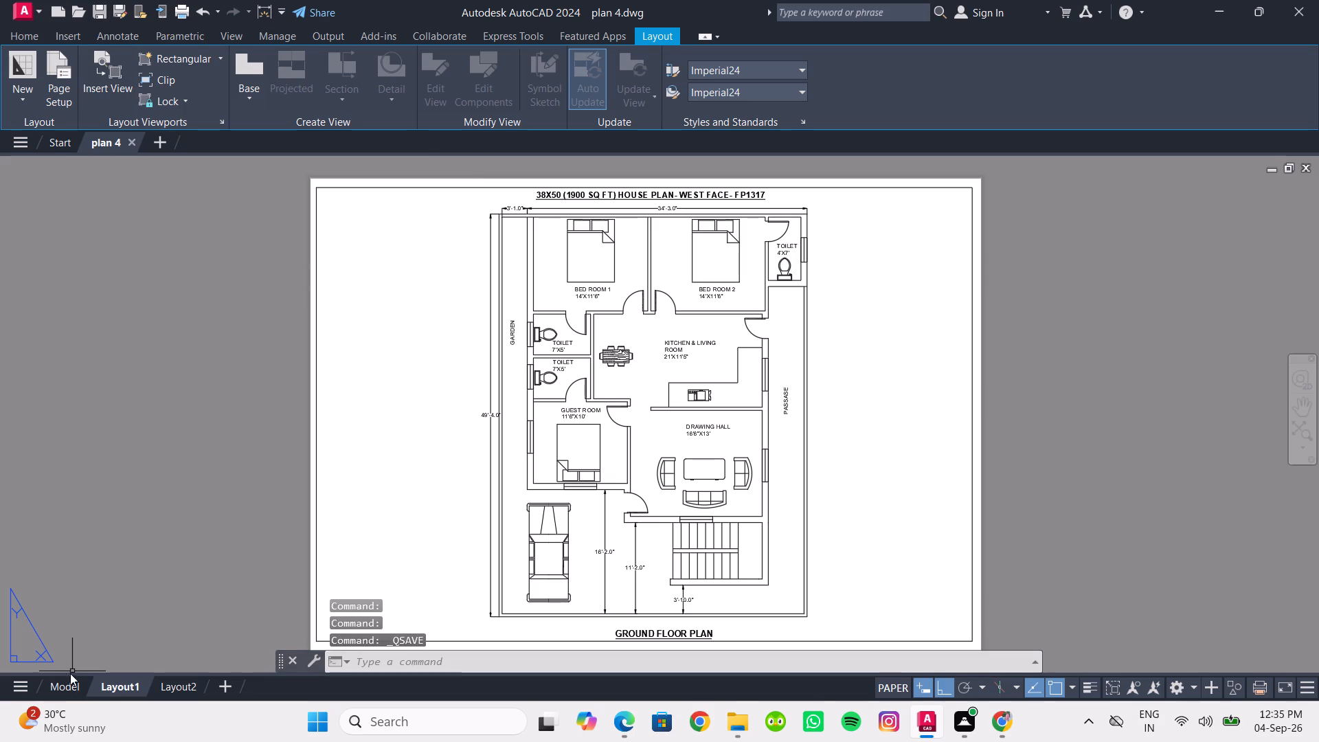
# Switch to model space and save the plan 4 drawing again.
pyautogui.click(66, 681)
pyautogui.moveTo(851, 495); pyautogui.dragTo(864, 493, button='middle')
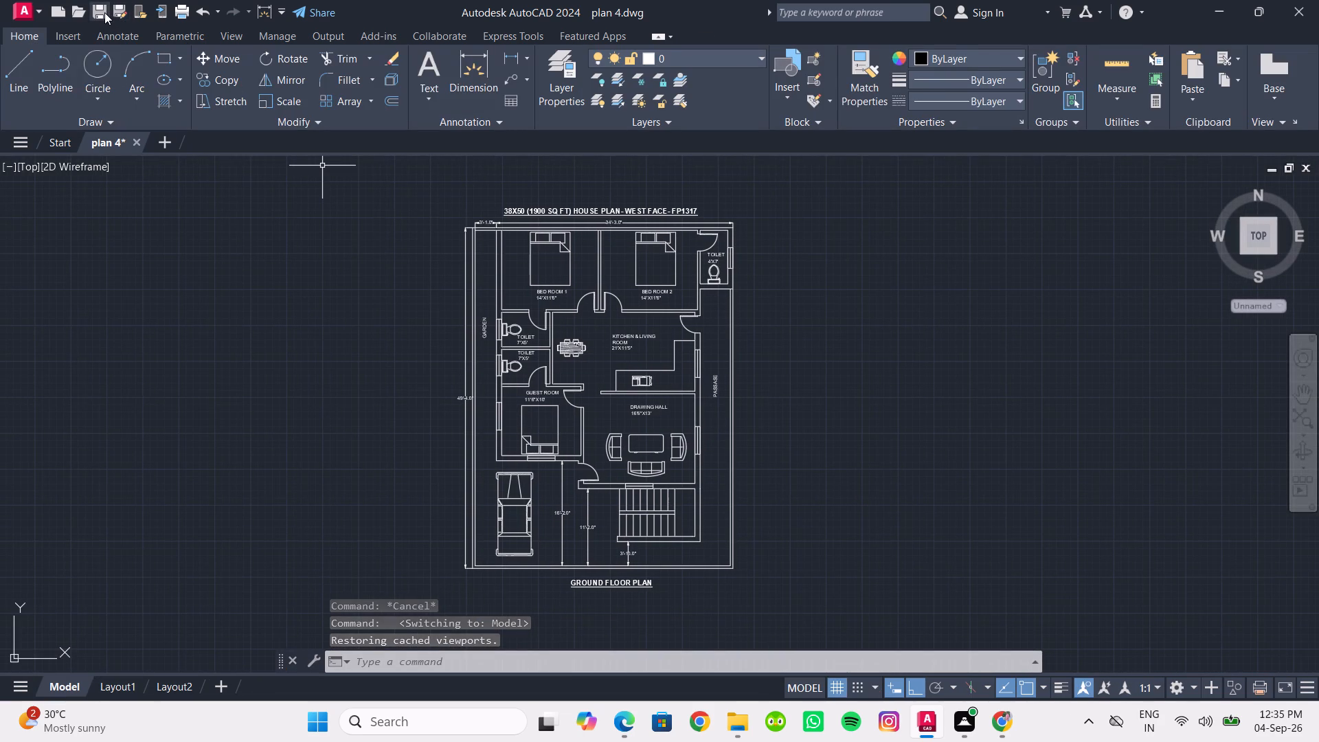
pyautogui.click(104, 12)
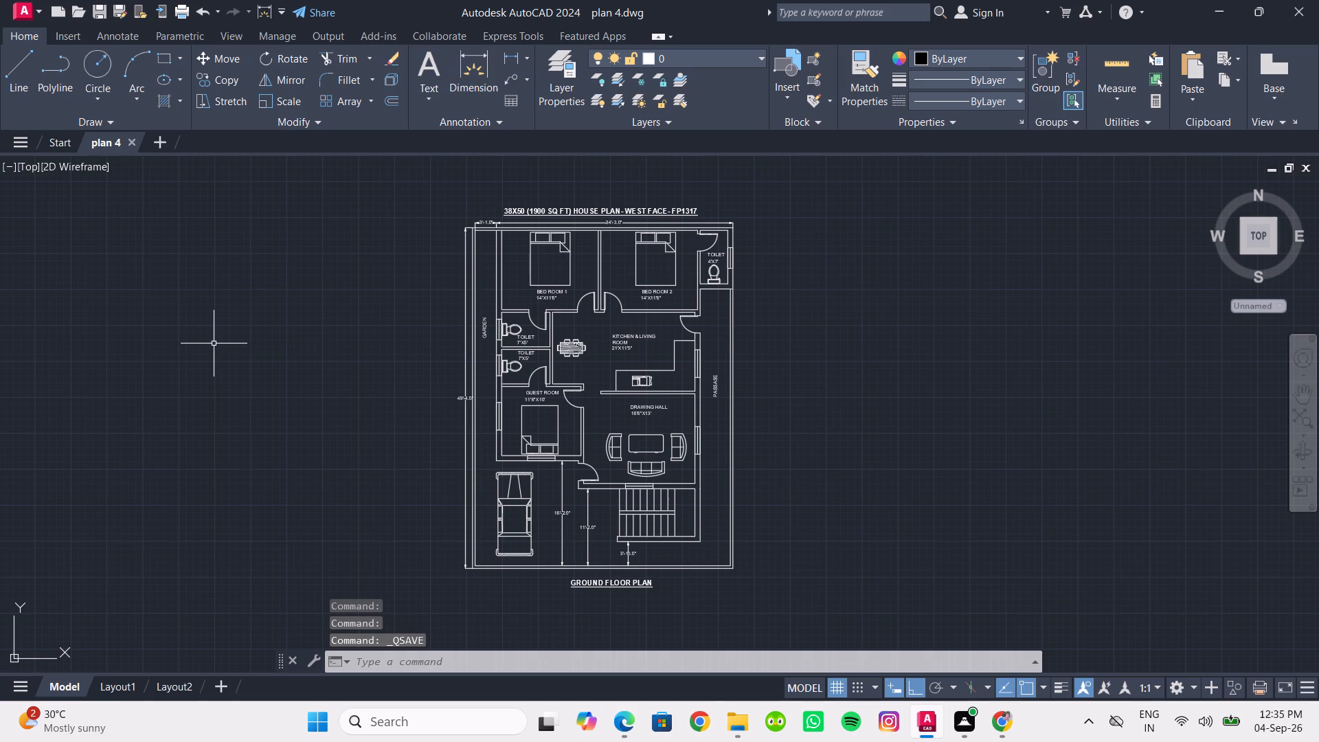
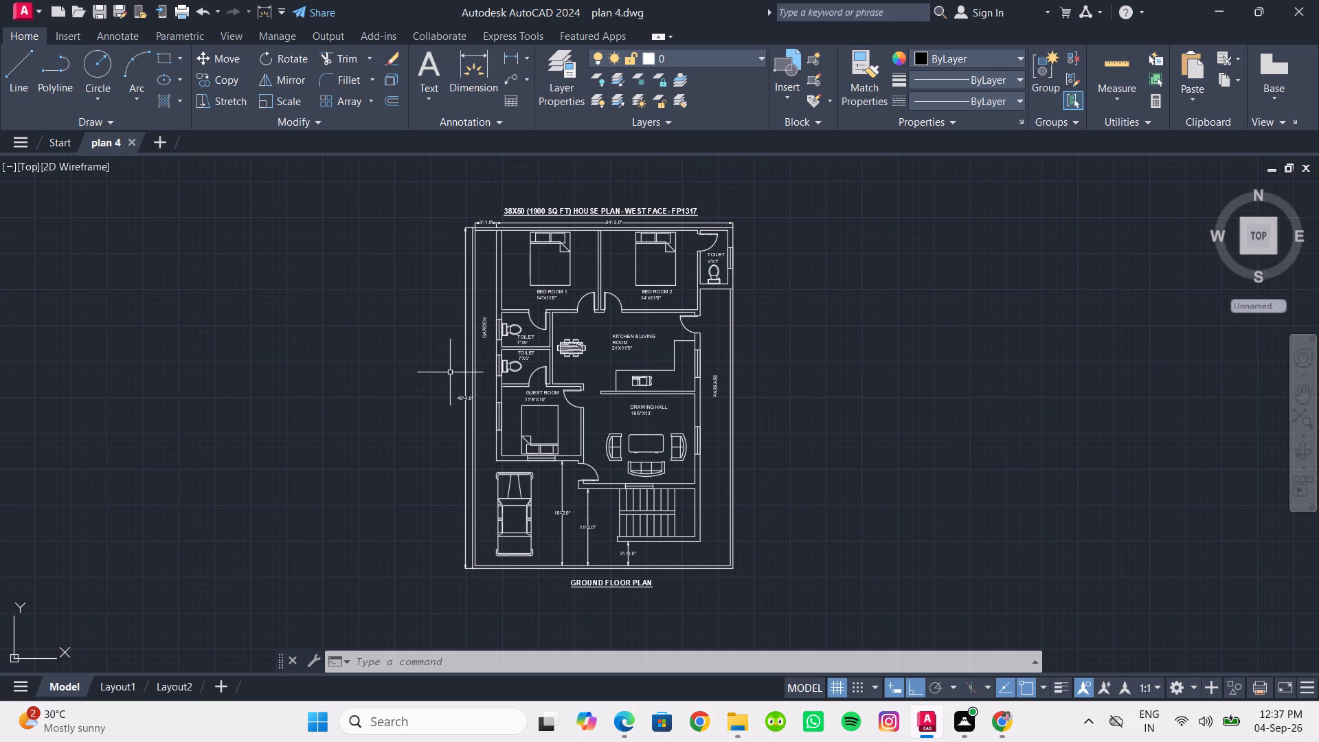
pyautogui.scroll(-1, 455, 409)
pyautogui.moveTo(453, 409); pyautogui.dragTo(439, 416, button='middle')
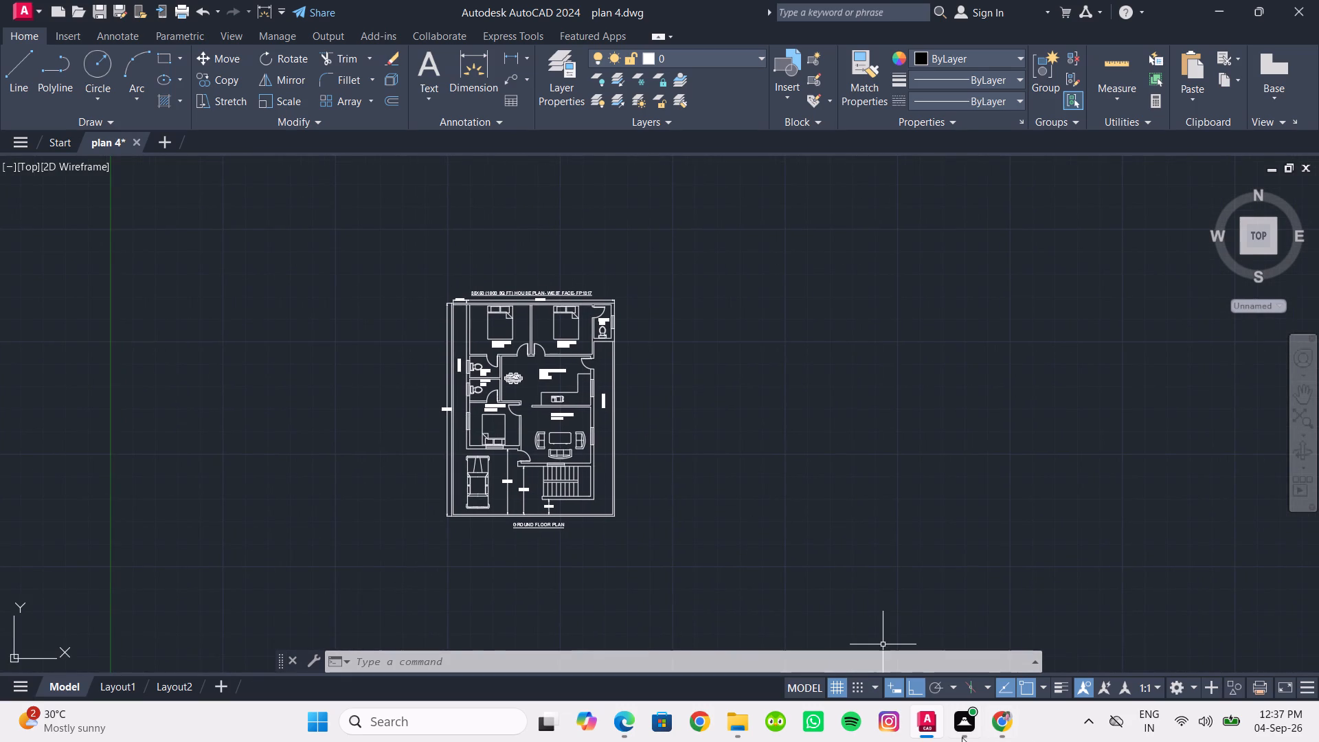
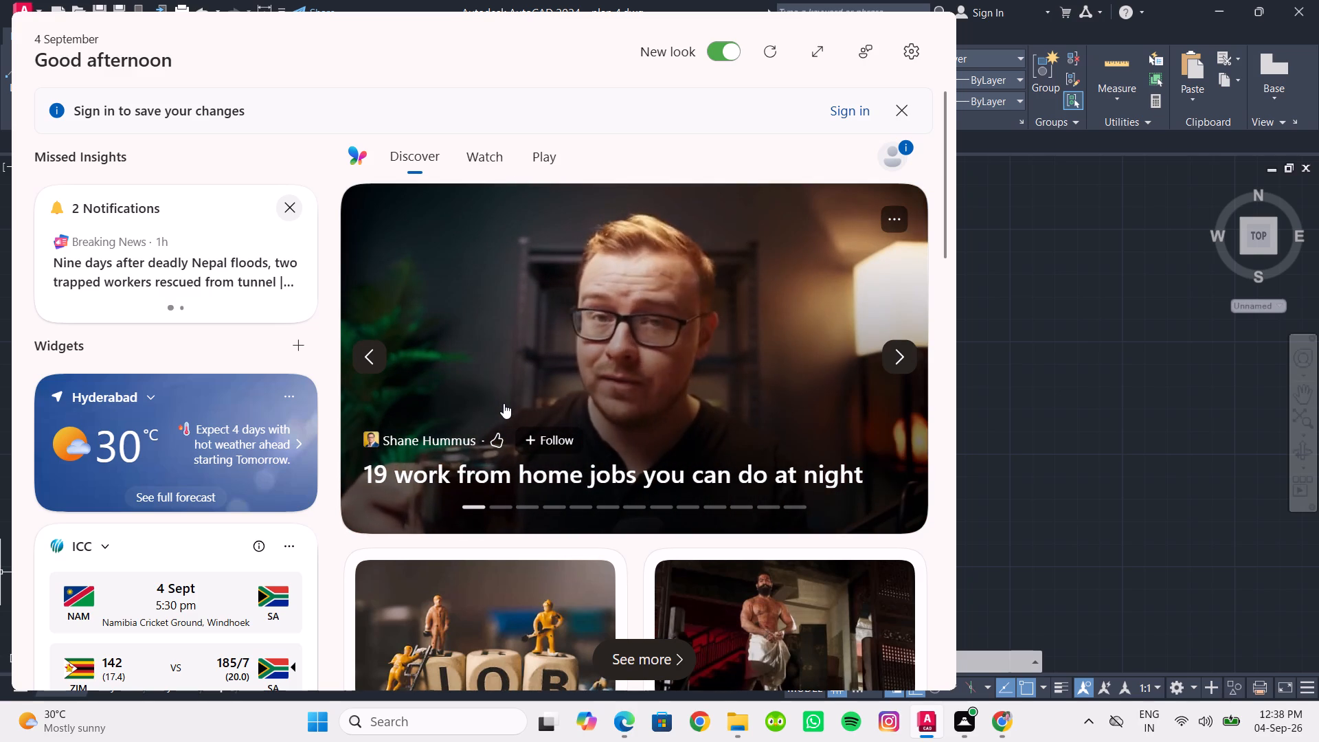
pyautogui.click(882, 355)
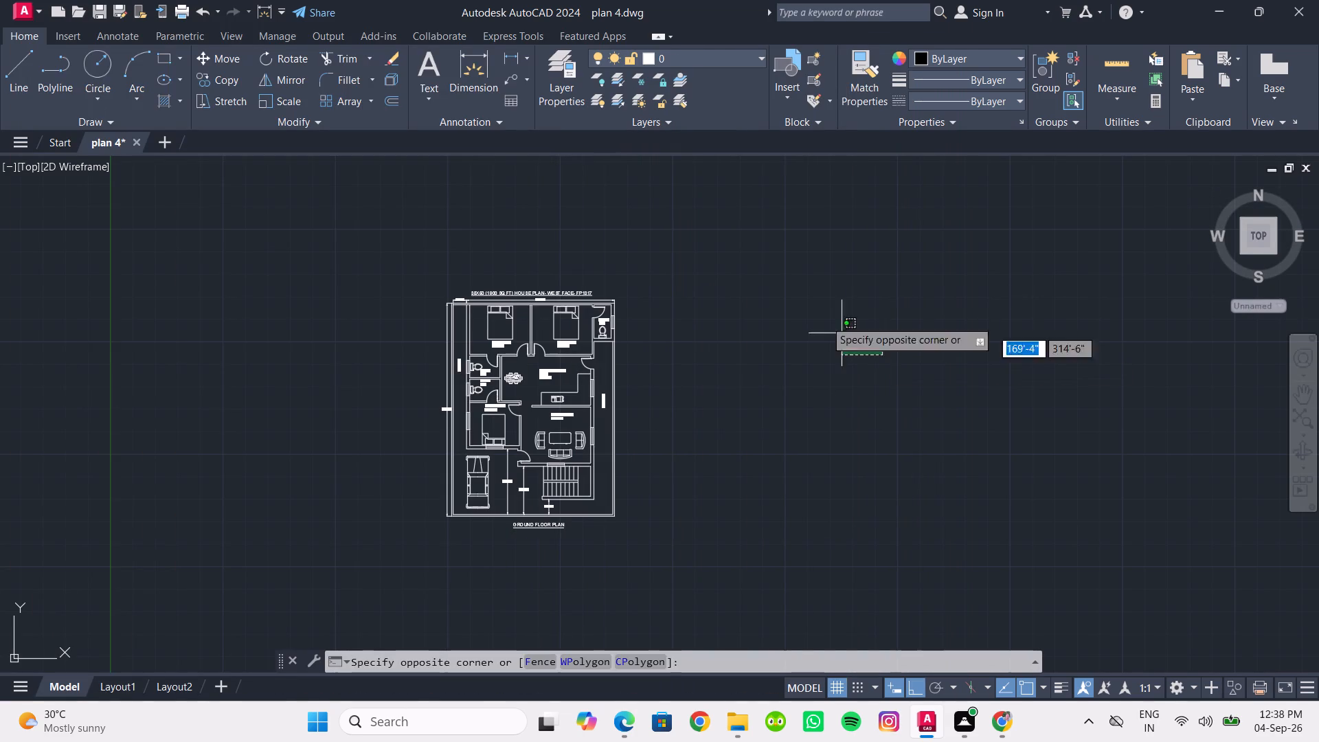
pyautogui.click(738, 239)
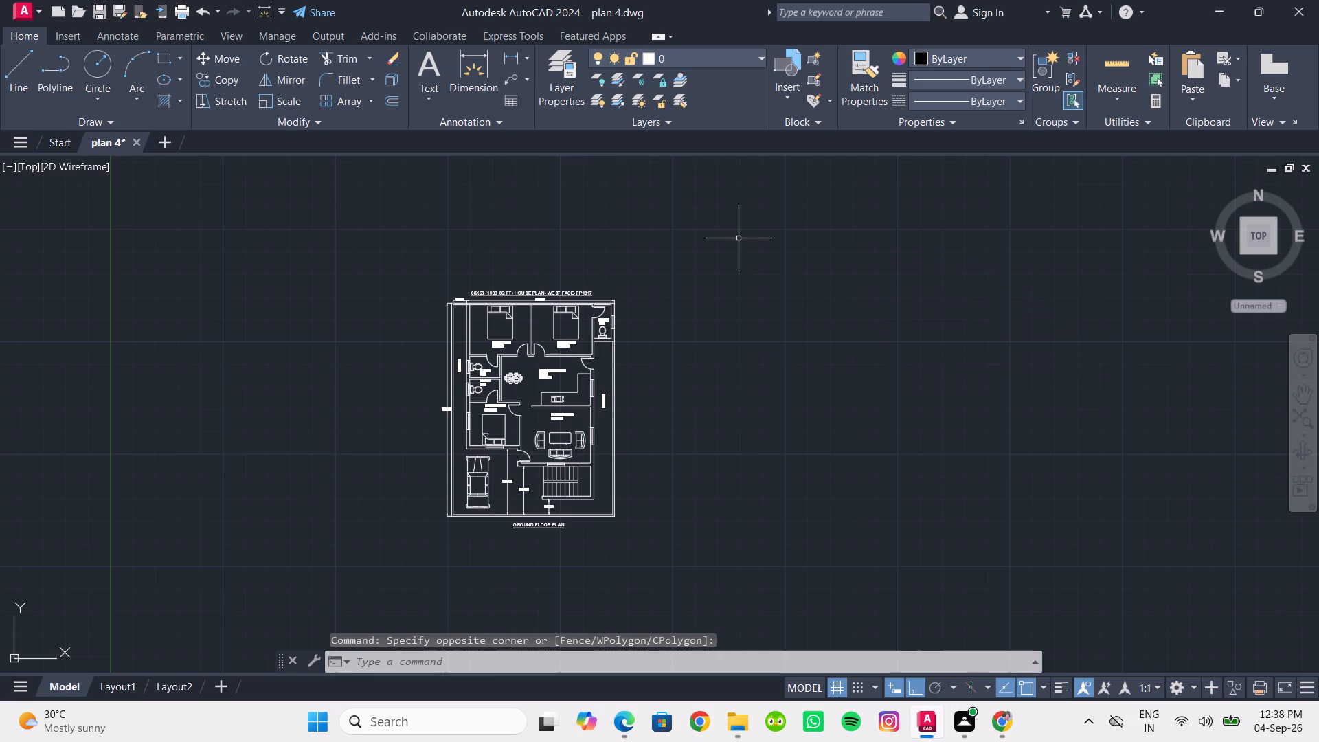
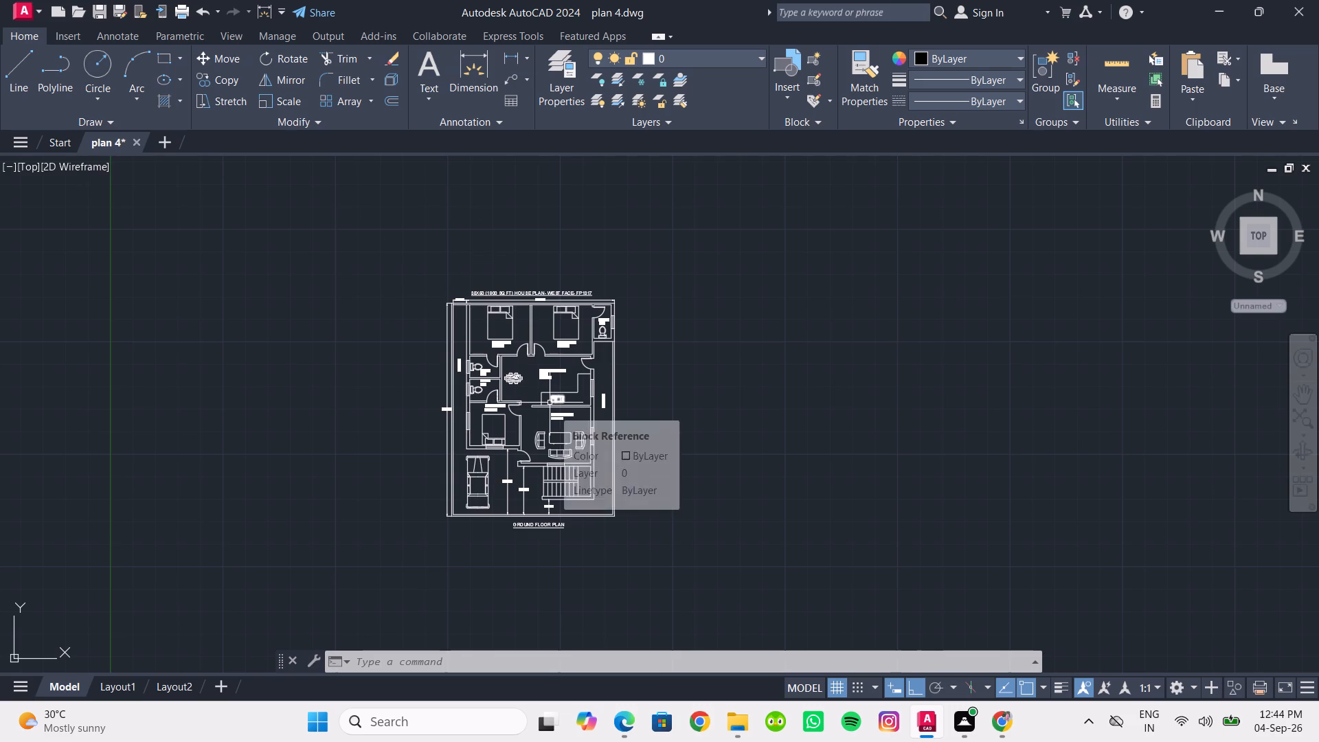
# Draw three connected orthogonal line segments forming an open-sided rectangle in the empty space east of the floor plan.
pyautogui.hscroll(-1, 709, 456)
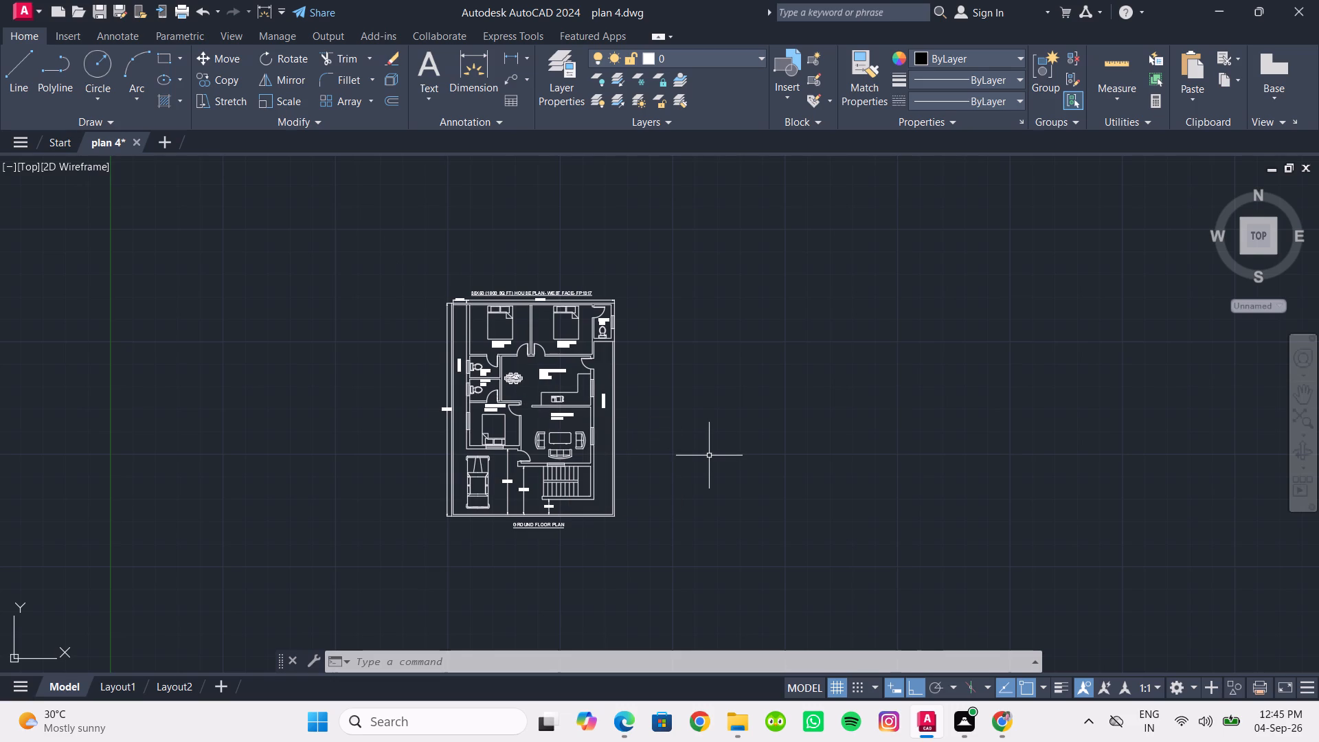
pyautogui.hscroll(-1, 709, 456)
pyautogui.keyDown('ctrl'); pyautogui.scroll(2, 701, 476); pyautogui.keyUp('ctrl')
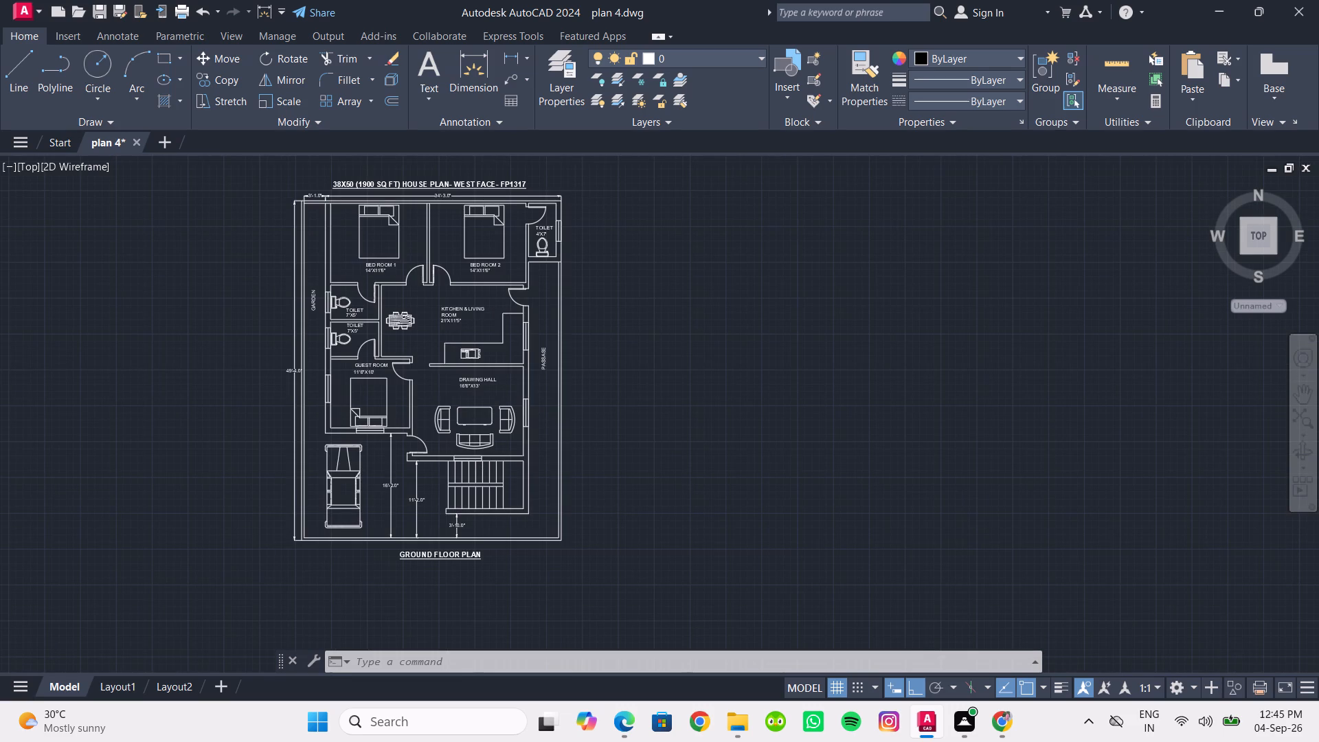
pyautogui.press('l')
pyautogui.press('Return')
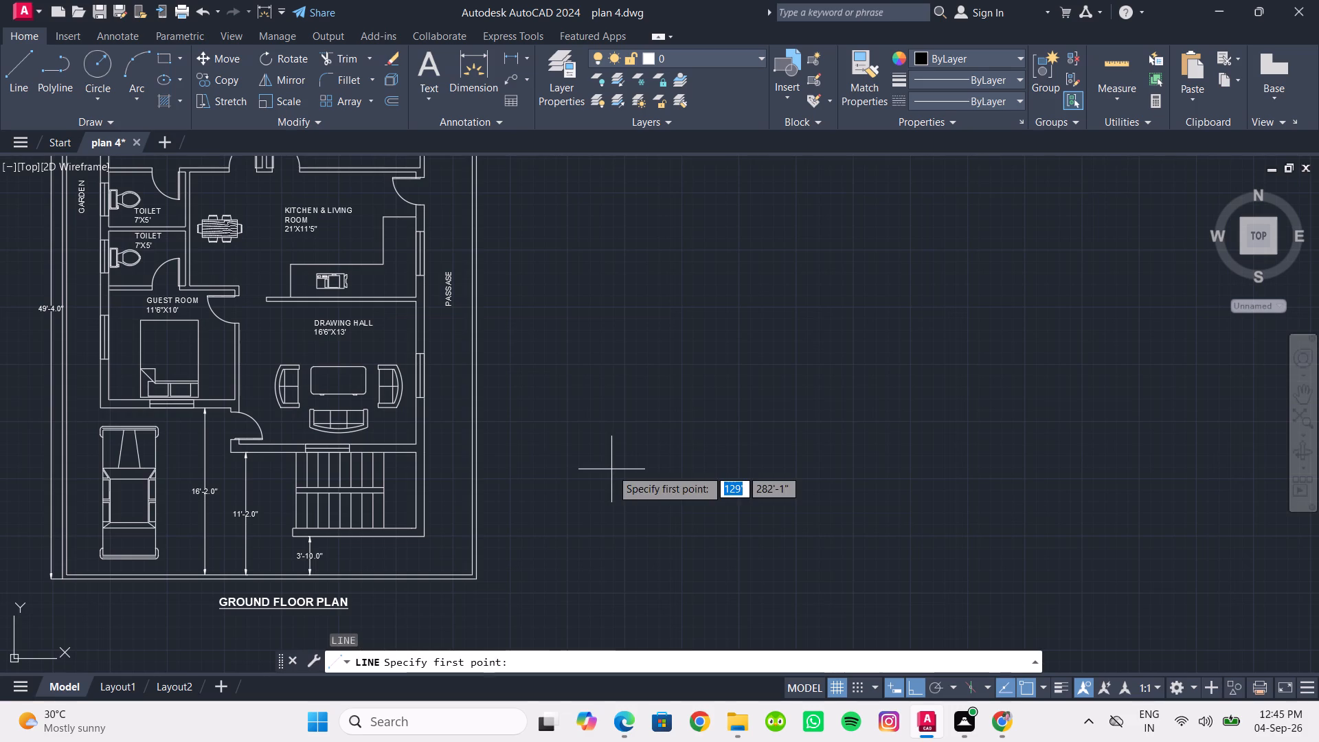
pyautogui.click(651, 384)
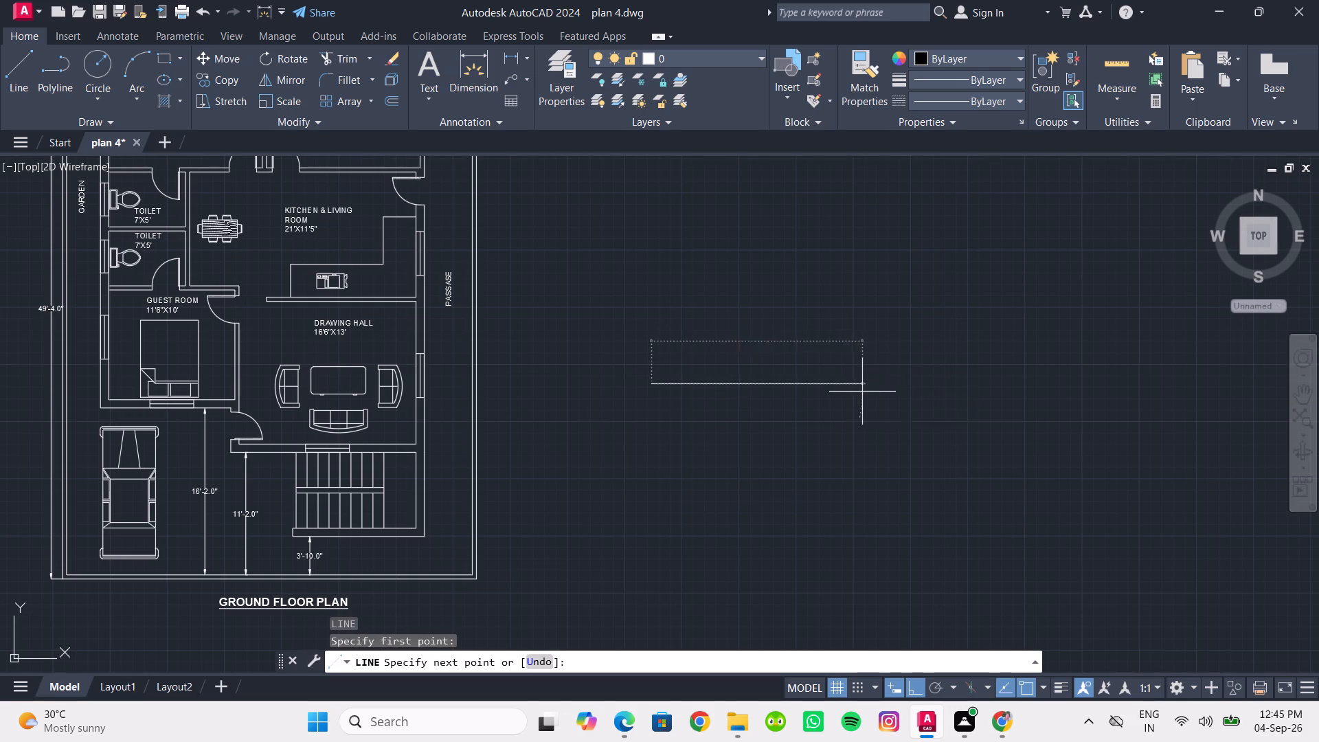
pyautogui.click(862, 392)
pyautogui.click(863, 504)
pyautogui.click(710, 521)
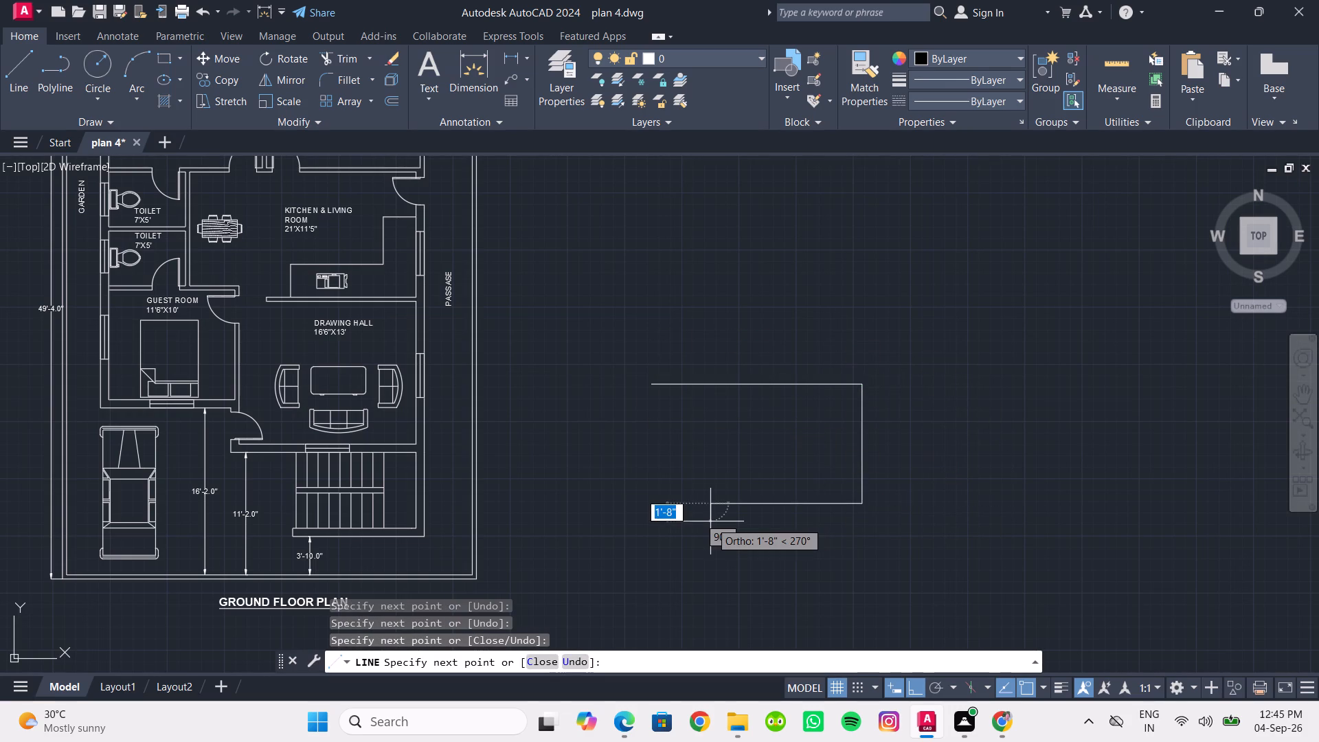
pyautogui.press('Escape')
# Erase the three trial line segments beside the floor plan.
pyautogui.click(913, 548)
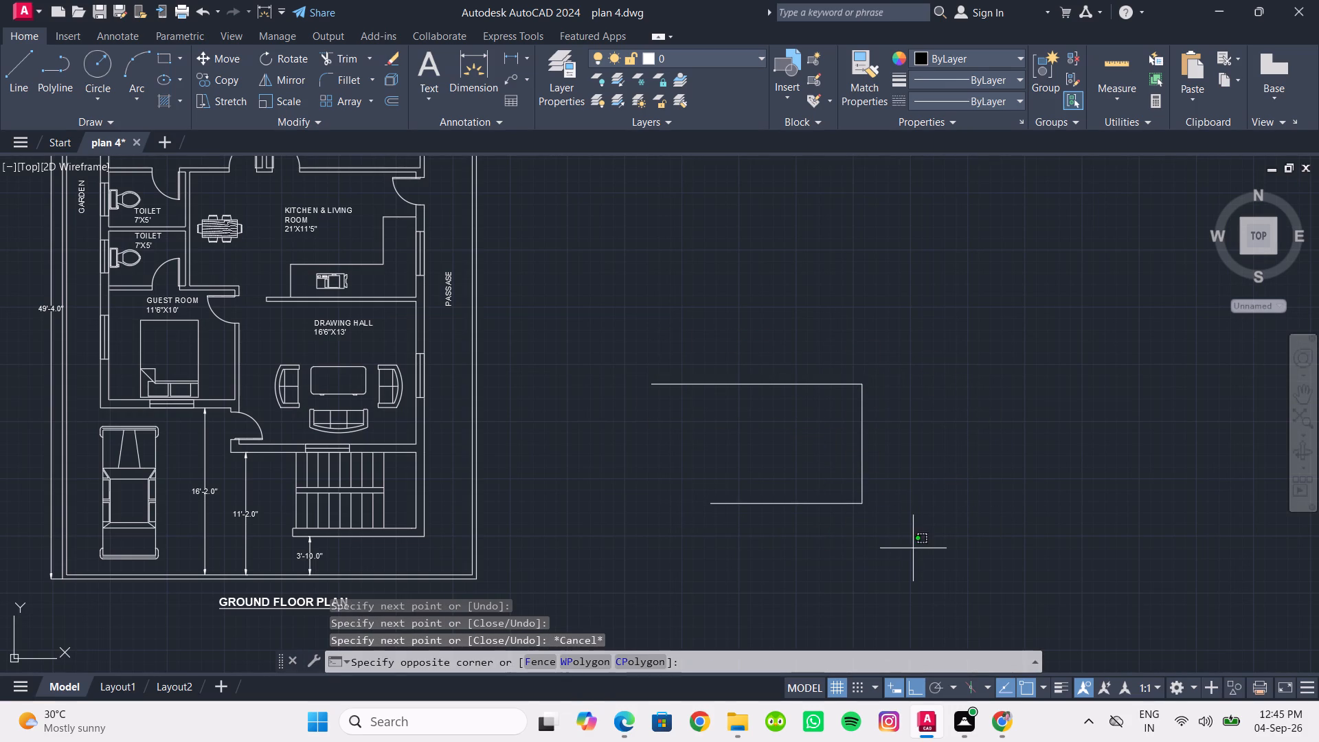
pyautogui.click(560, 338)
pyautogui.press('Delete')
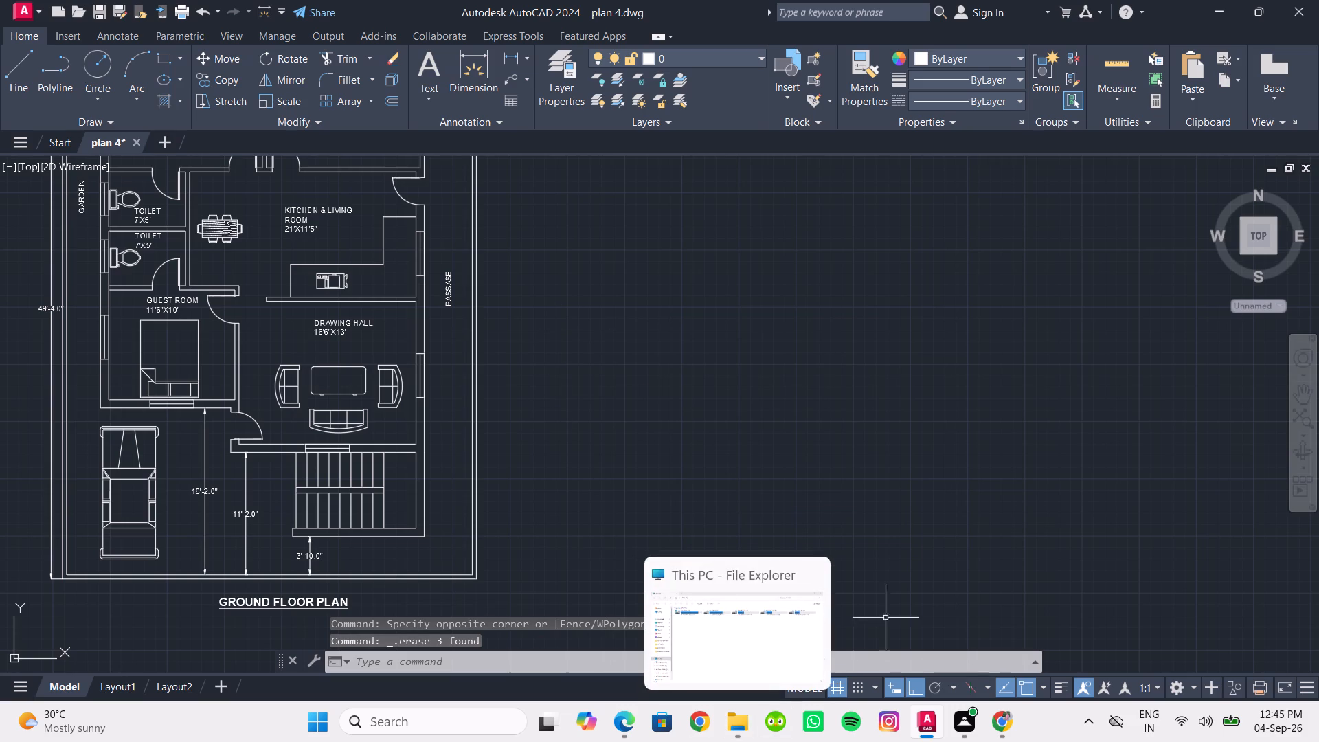
# Save the plan 4.dwg drawing with the whole ground floor plan in view.
pyautogui.scroll(-1, 967, 383)
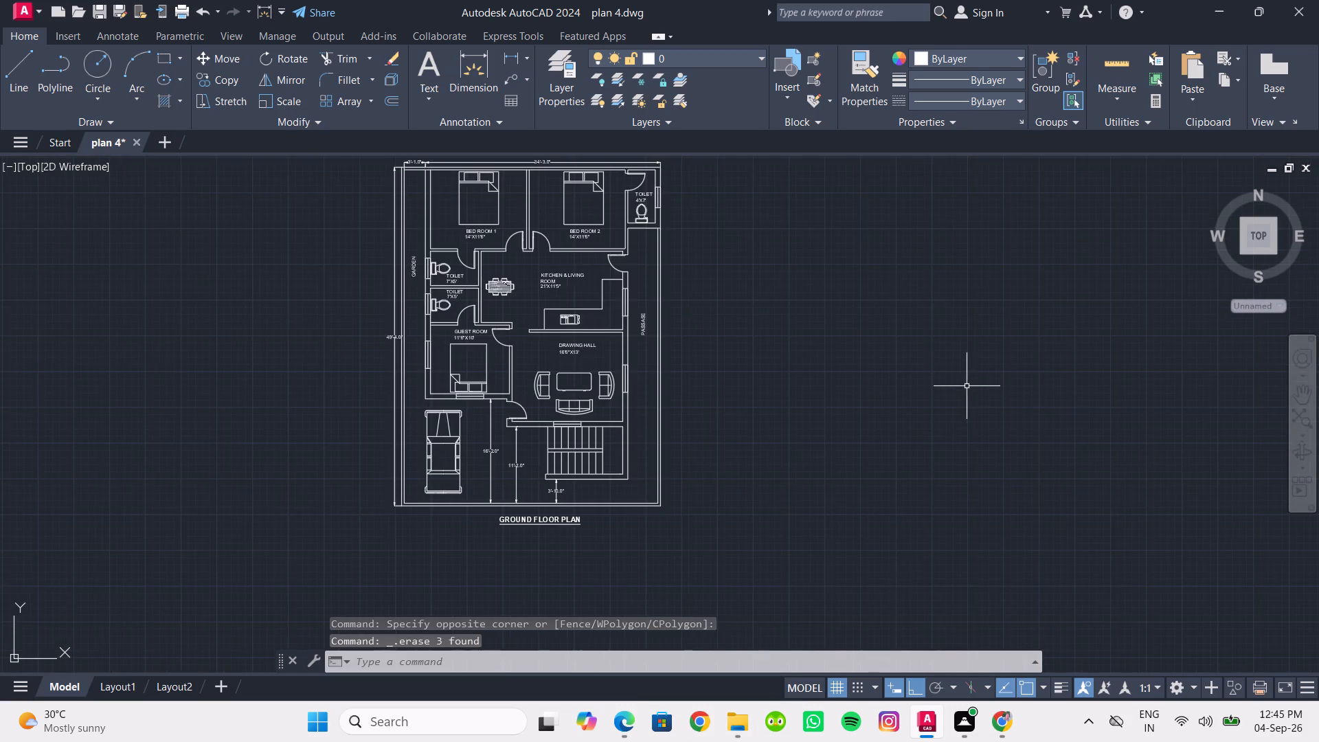
pyautogui.moveTo(971, 391); pyautogui.dragTo(1029, 439, button='middle')
pyautogui.scroll(-1, 1017, 430)
pyautogui.scroll(1, 961, 400)
pyautogui.moveTo(959, 399); pyautogui.dragTo(923, 374, button='middle')
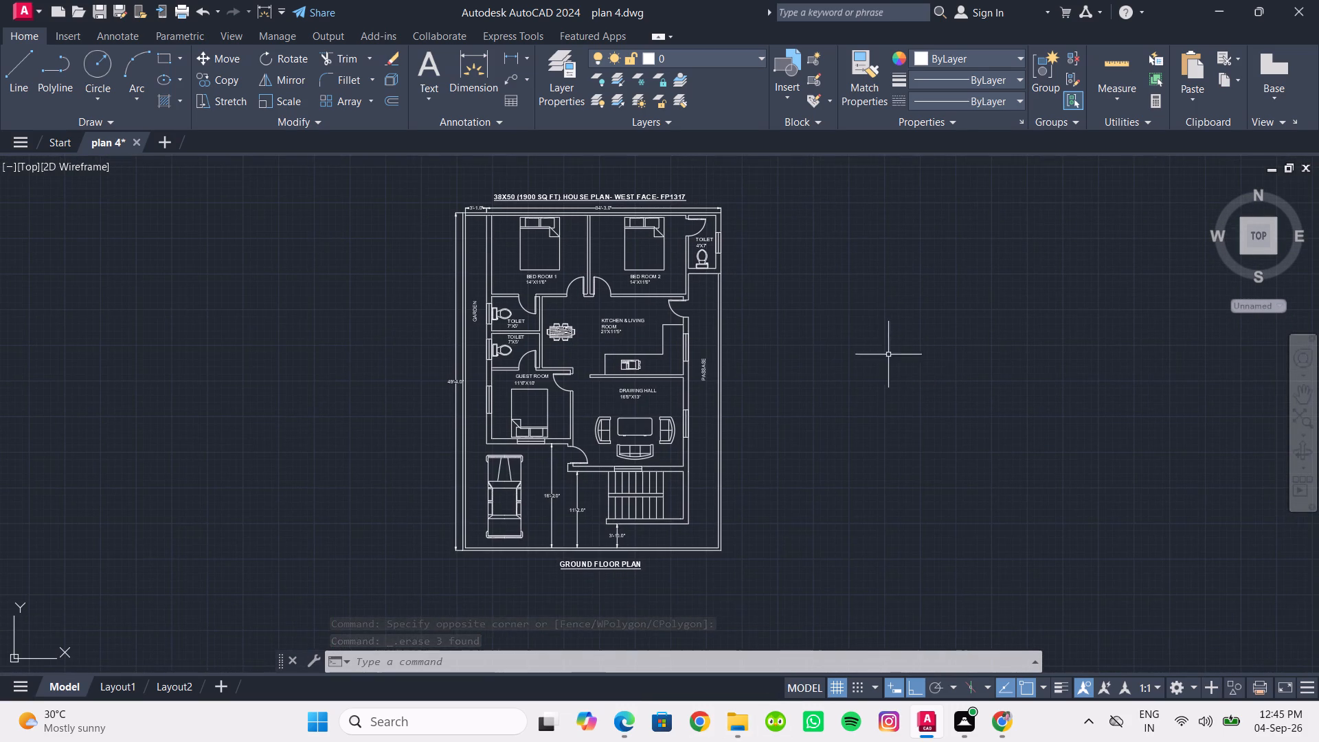
pyautogui.click(98, 12)
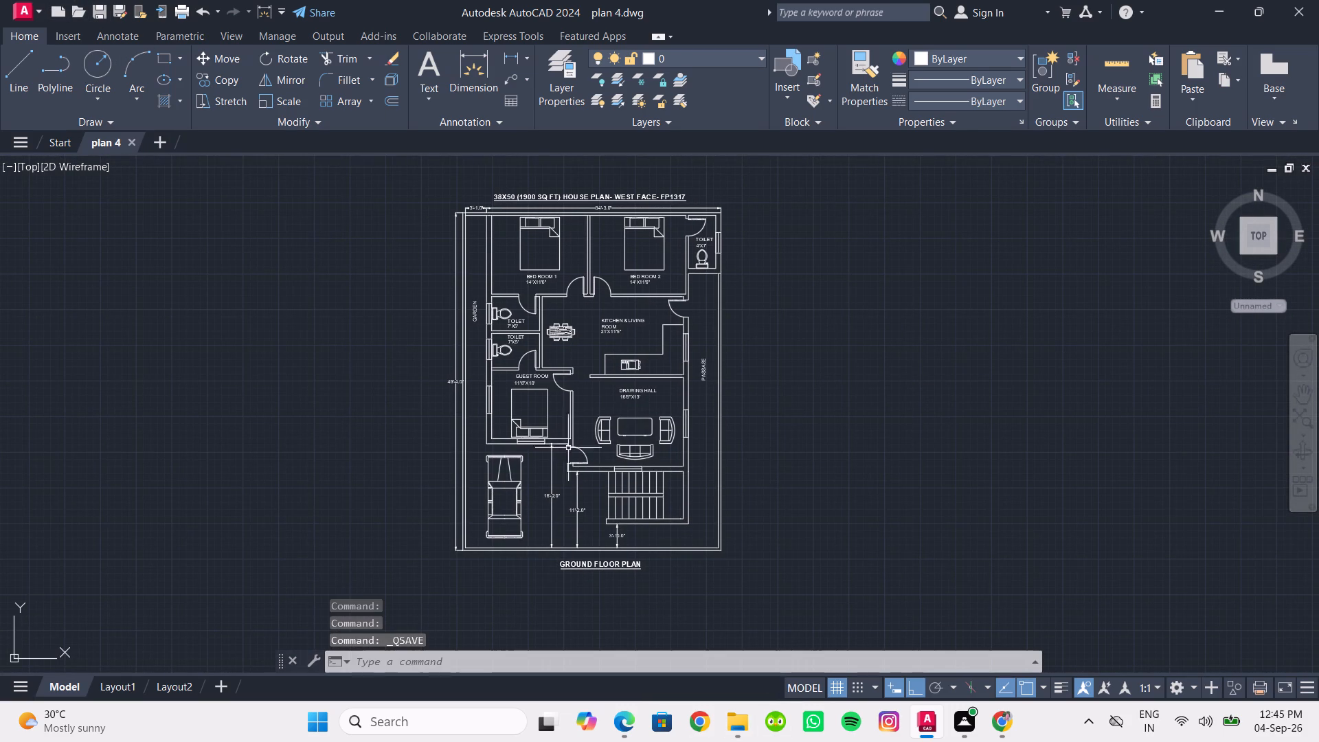